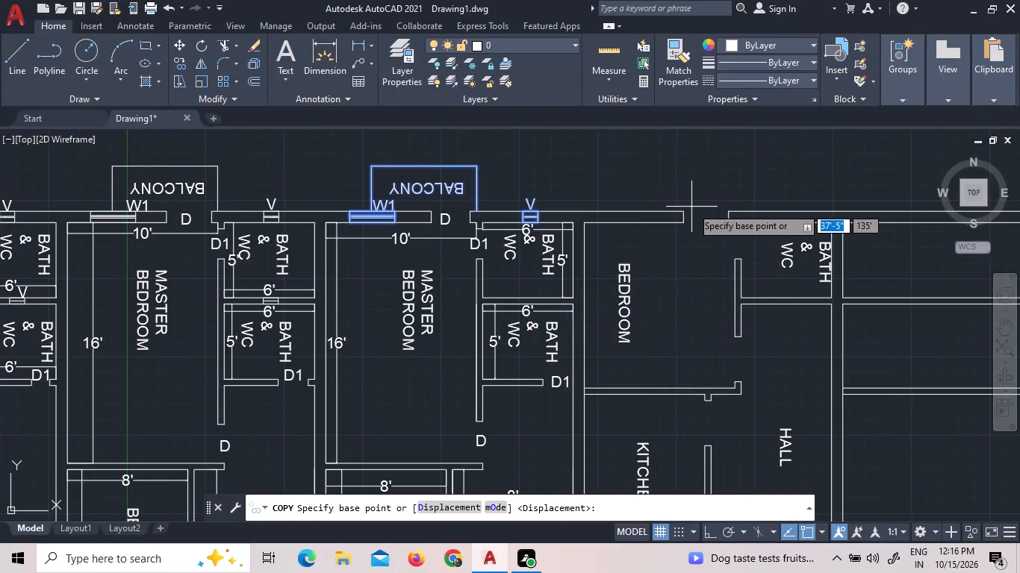
Copy the selected balcony, W1 window and V ventilator with their labels onto the fourth unit's north wall.
scroll(691, 207, down, 3)
scroll(781, 217, up, 2)
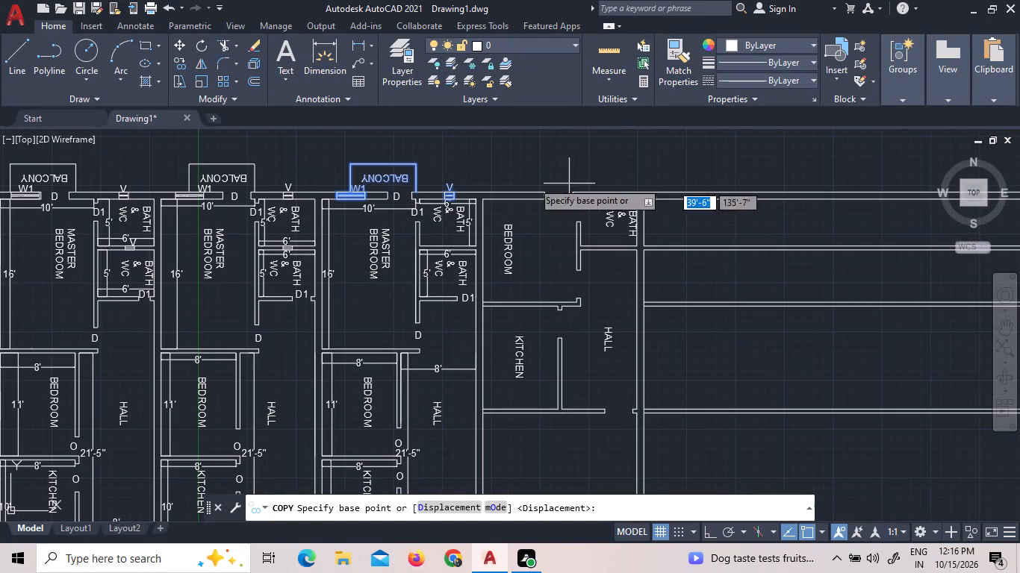
scroll(484, 197, up, 2)
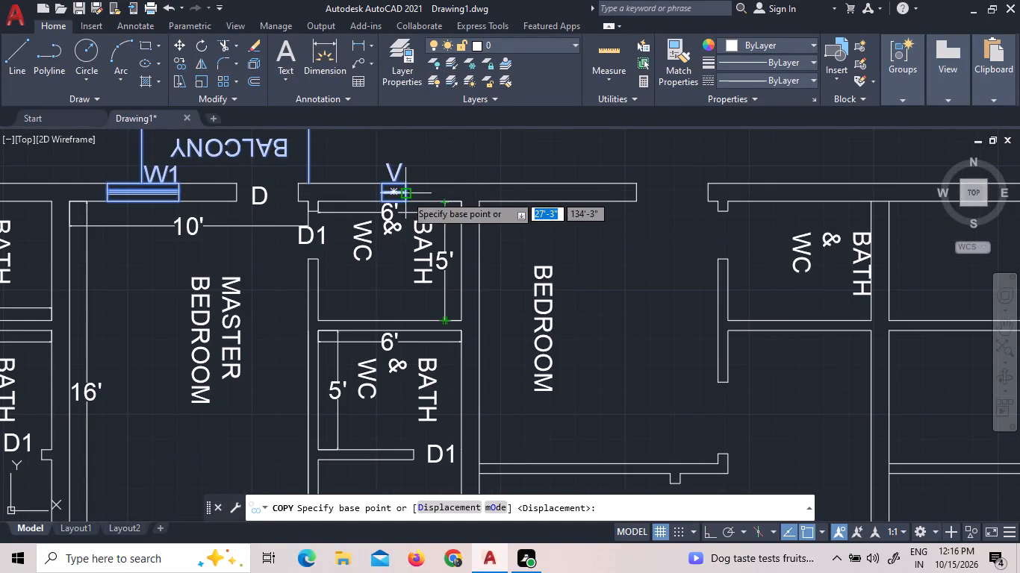
click(404, 195)
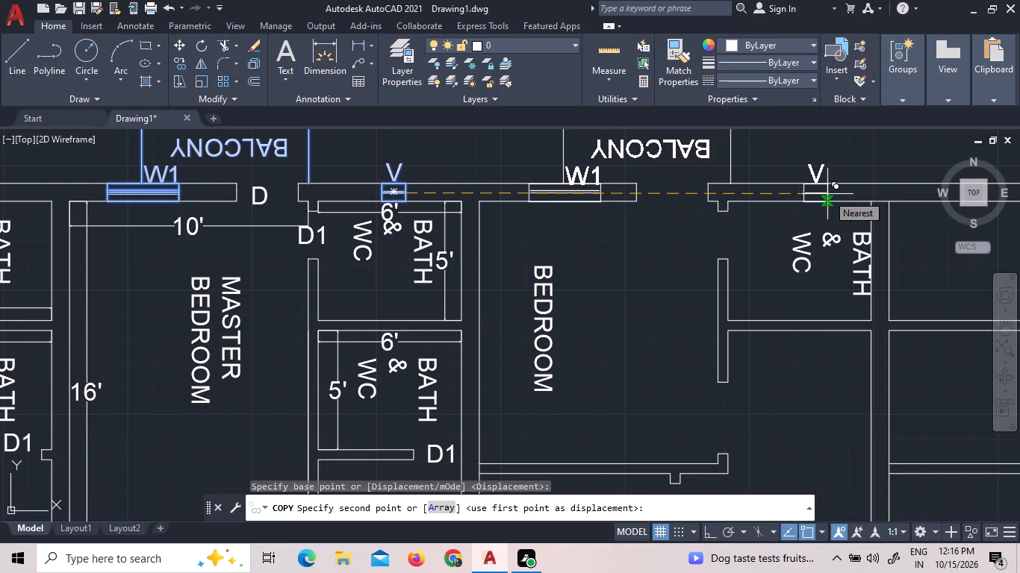
click(827, 194)
right_click(828, 184)
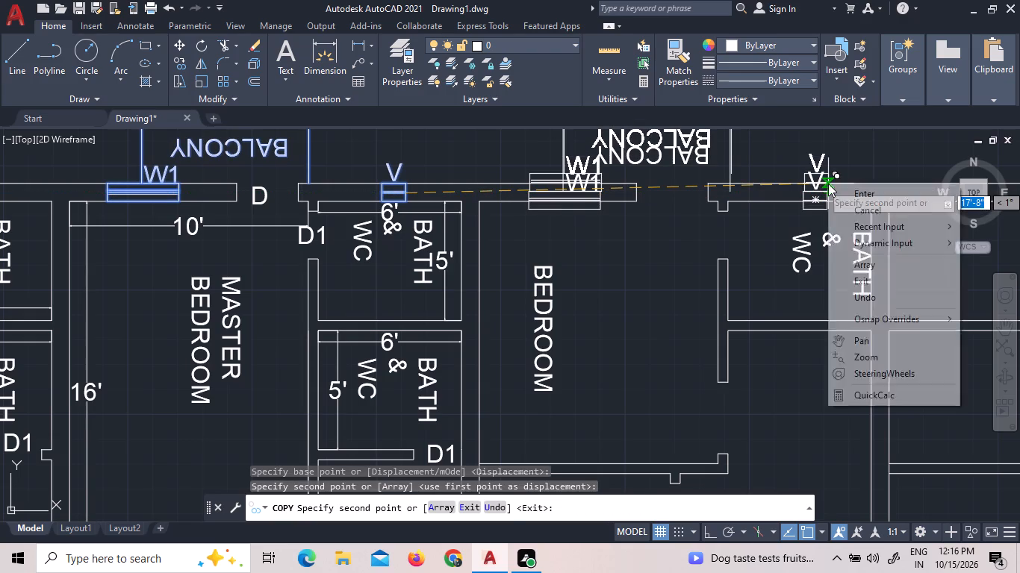
click(842, 194)
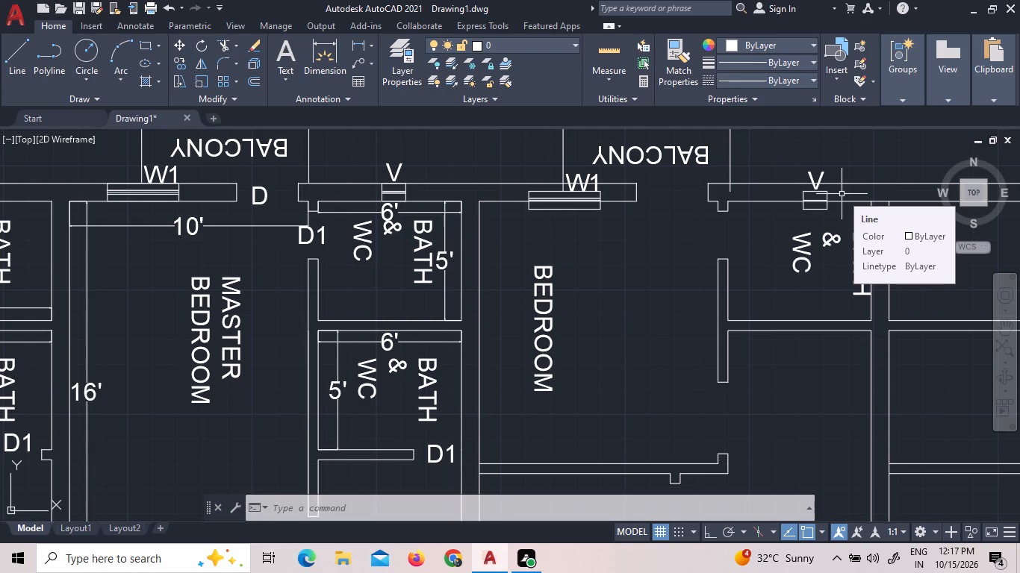
Move the fourth unit's balcony, W1 window and V ventilator with their labels together so the window sits flush within the north wall.
scroll(594, 204, up, 2)
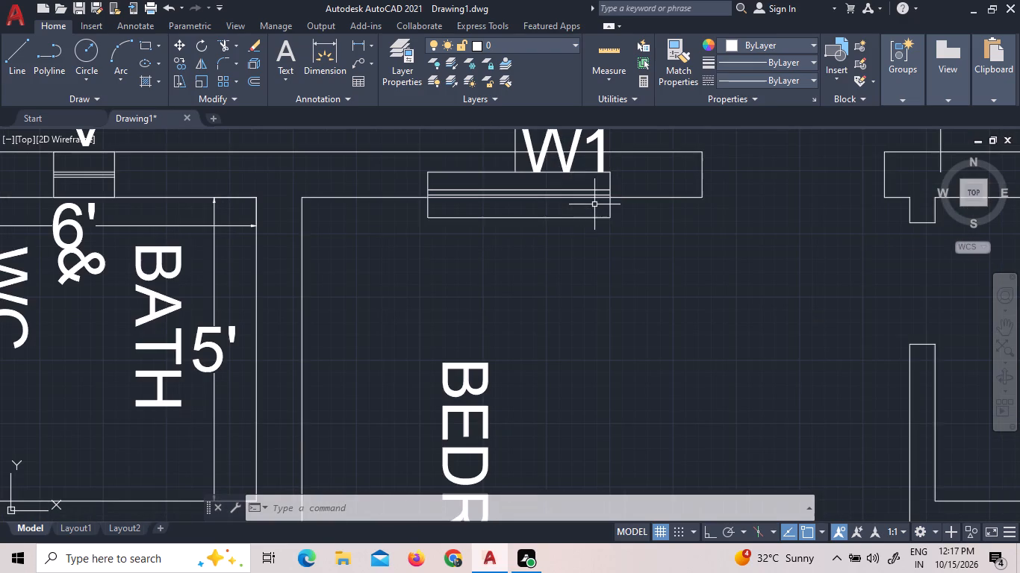
click(628, 227)
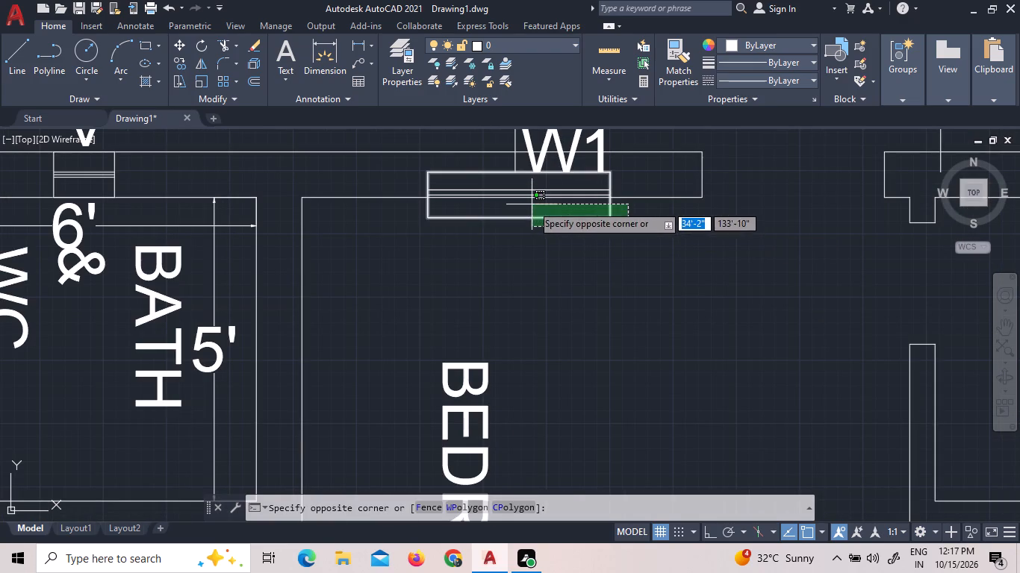
click(532, 204)
scroll(532, 195, up, 2)
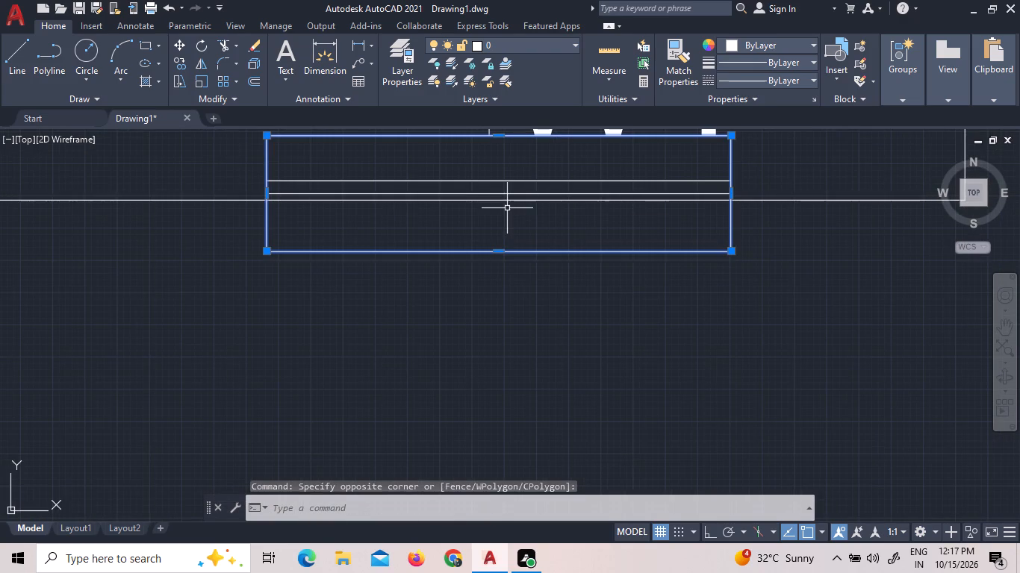
click(502, 193)
double_click(502, 183)
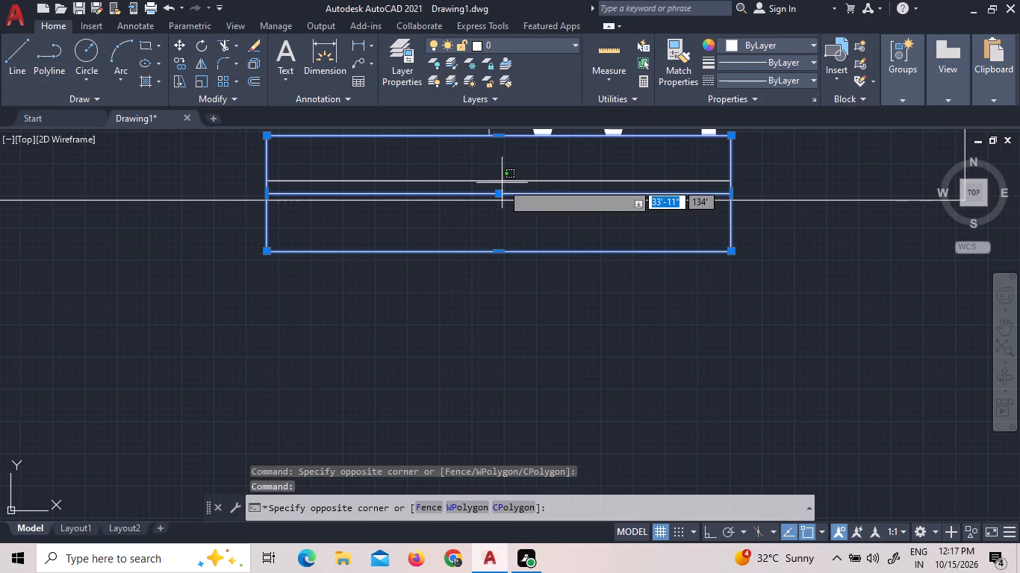
click(480, 173)
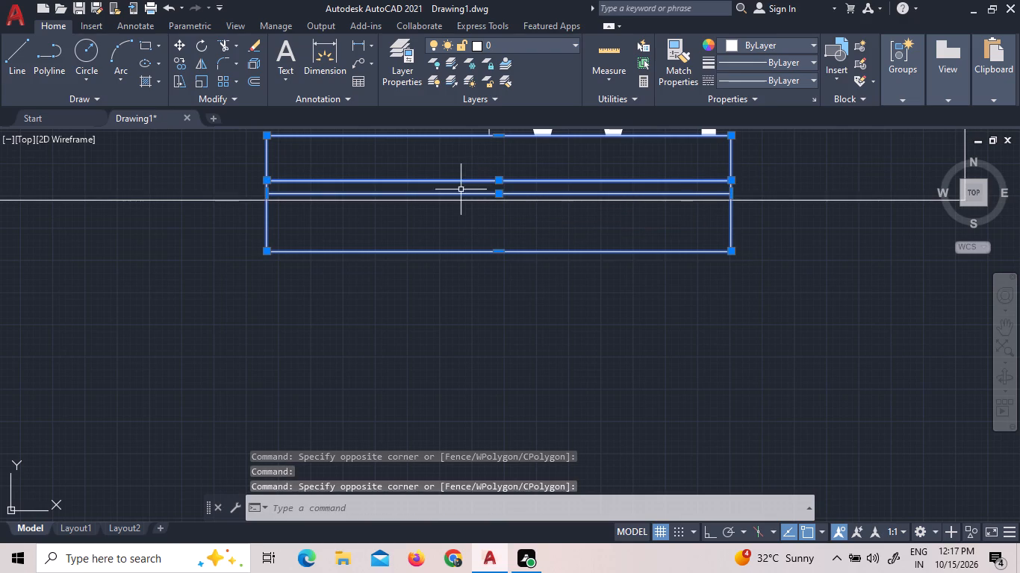
scroll(509, 283, down, 1)
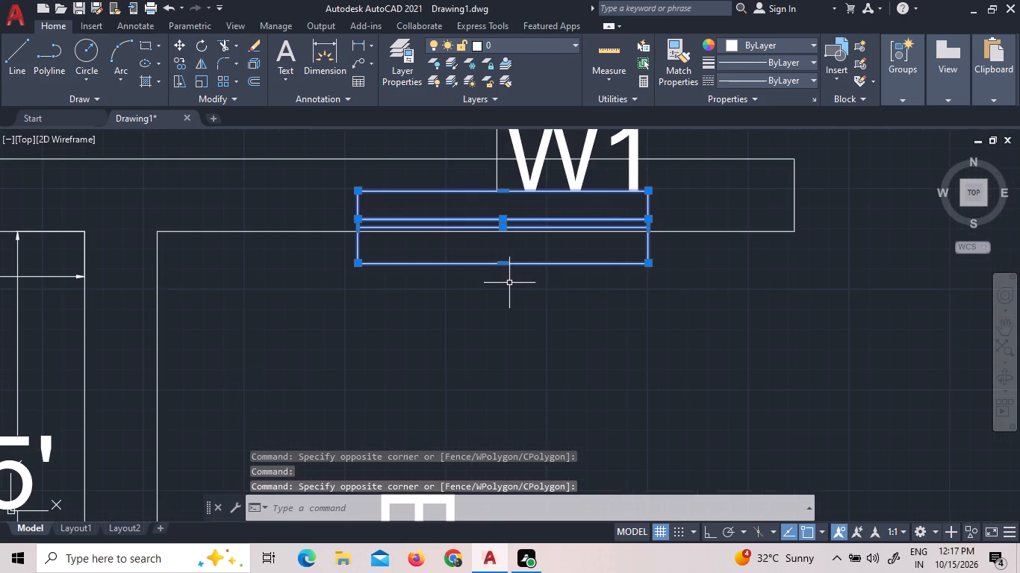
scroll(540, 284, down, 1)
click(557, 210)
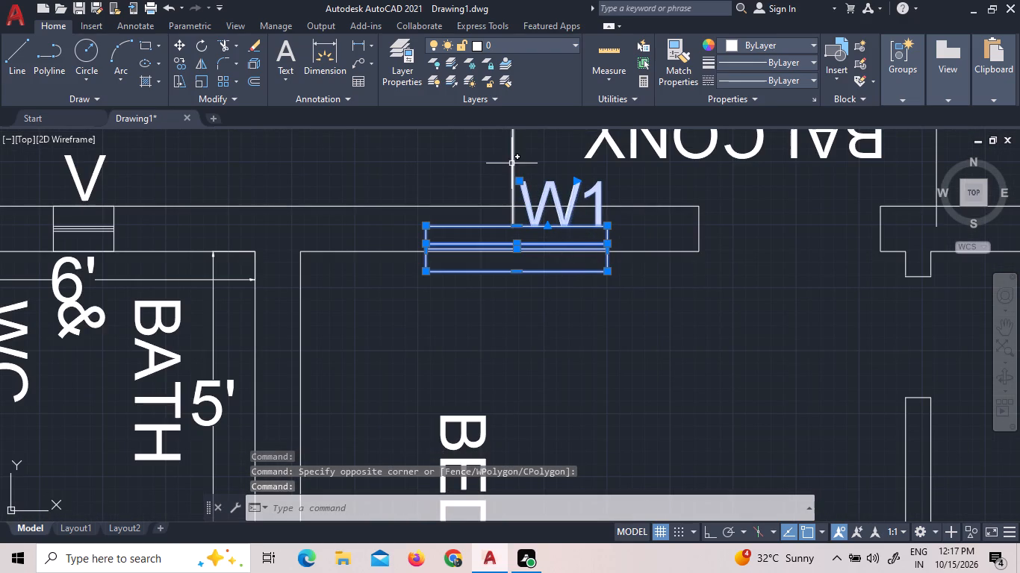
click(511, 163)
click(678, 137)
click(623, 152)
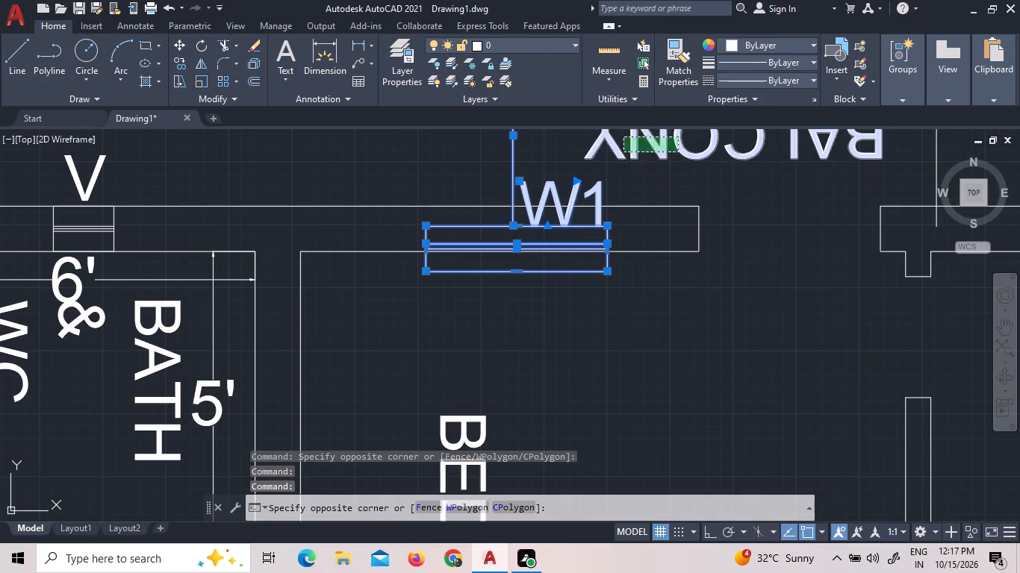
scroll(641, 187, down, 2)
scroll(927, 198, up, 2)
scroll(754, 222, up, 2)
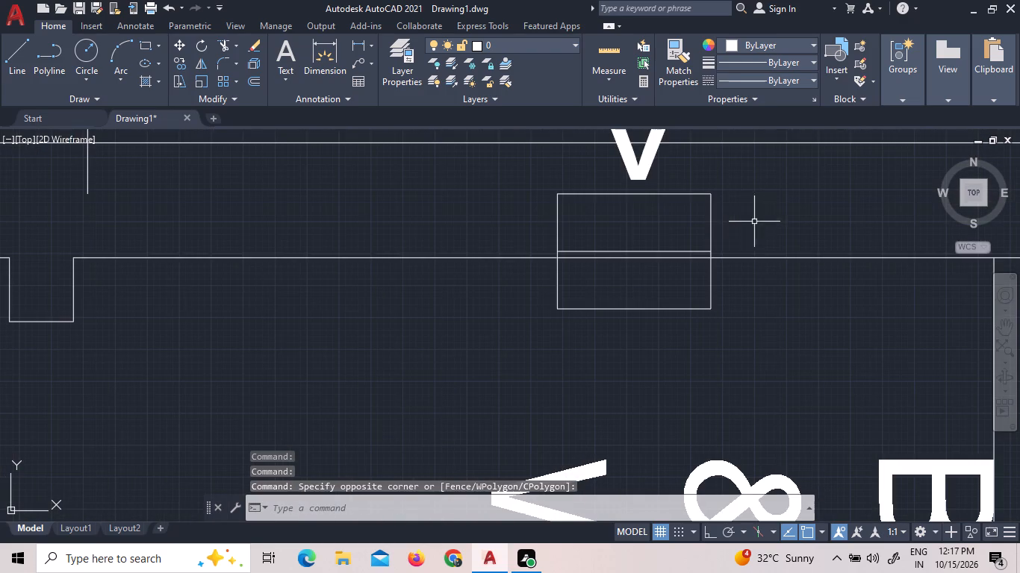
scroll(727, 257, up, 3)
click(705, 243)
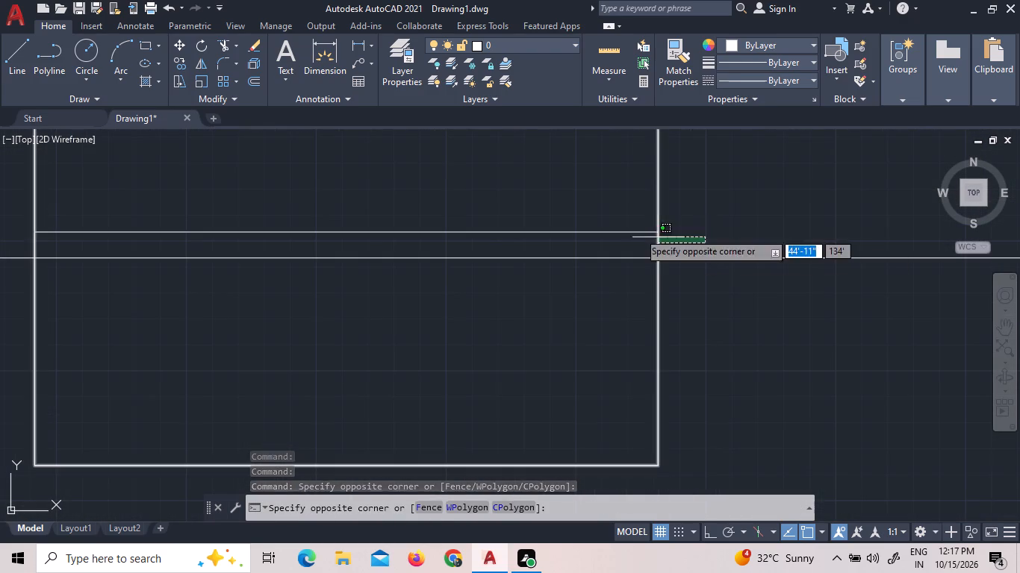
click(603, 205)
scroll(722, 208, down, 5)
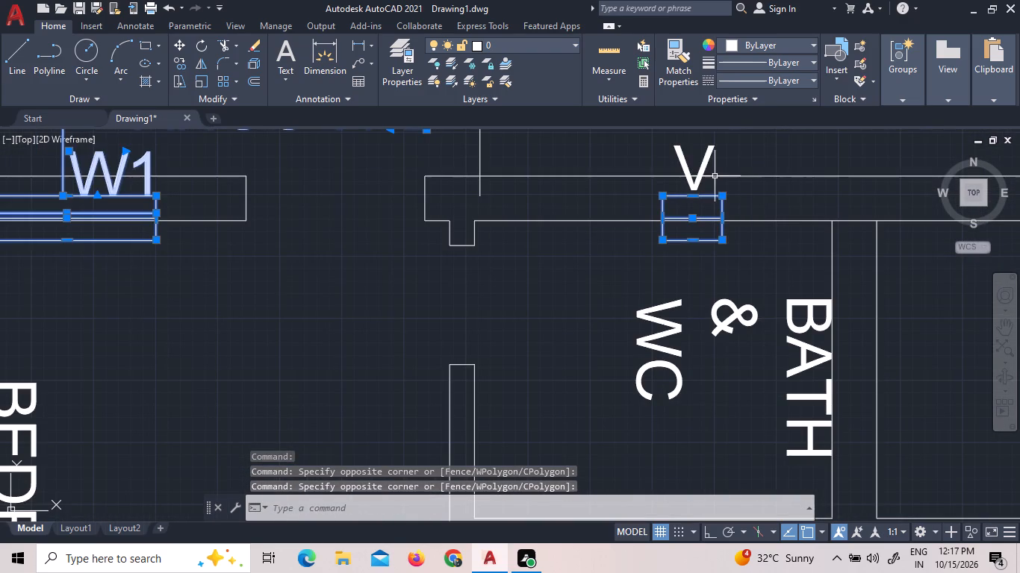
click(711, 151)
scroll(637, 227, down, 3)
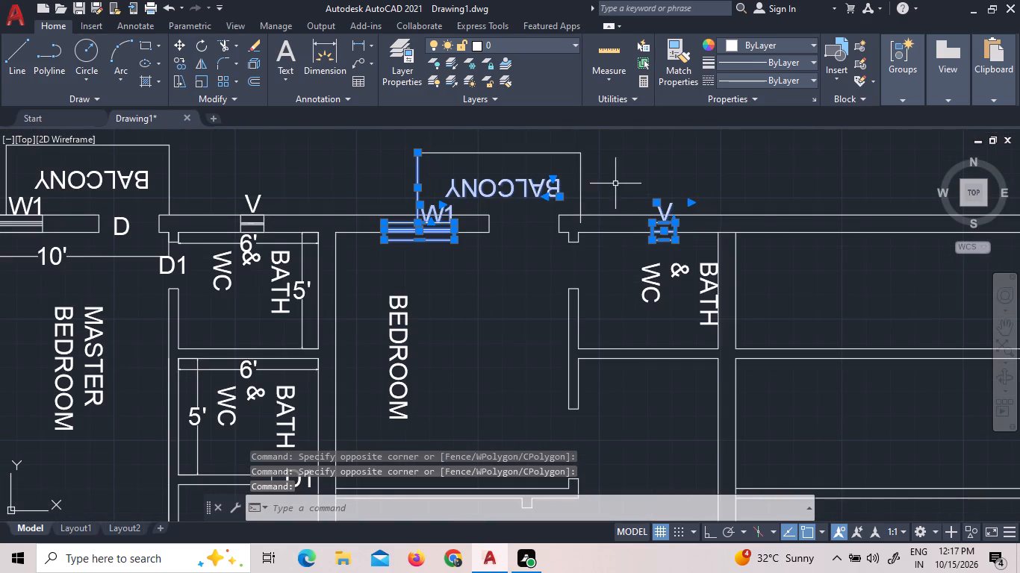
click(627, 182)
click(511, 151)
right_click(479, 260)
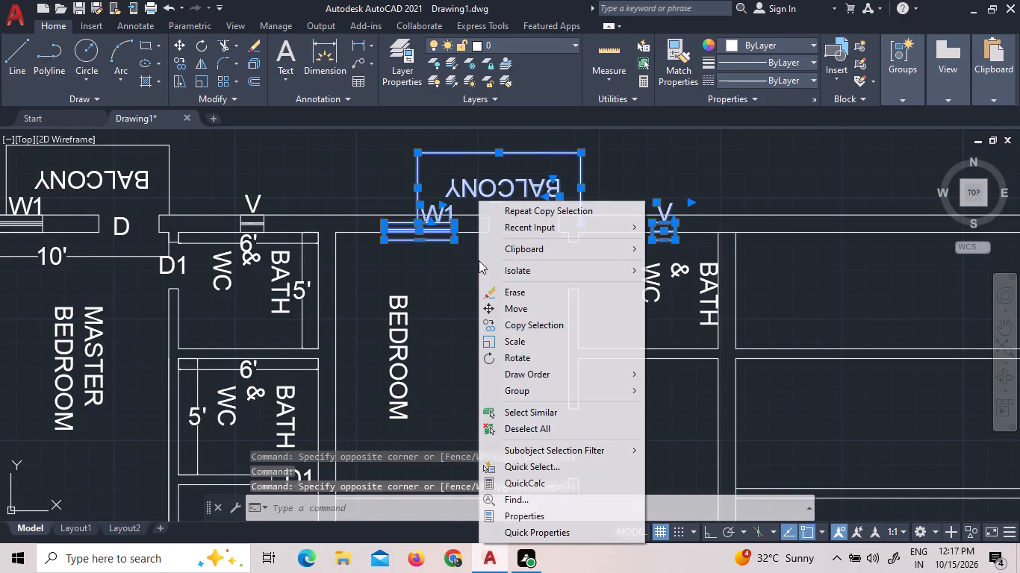
click(523, 312)
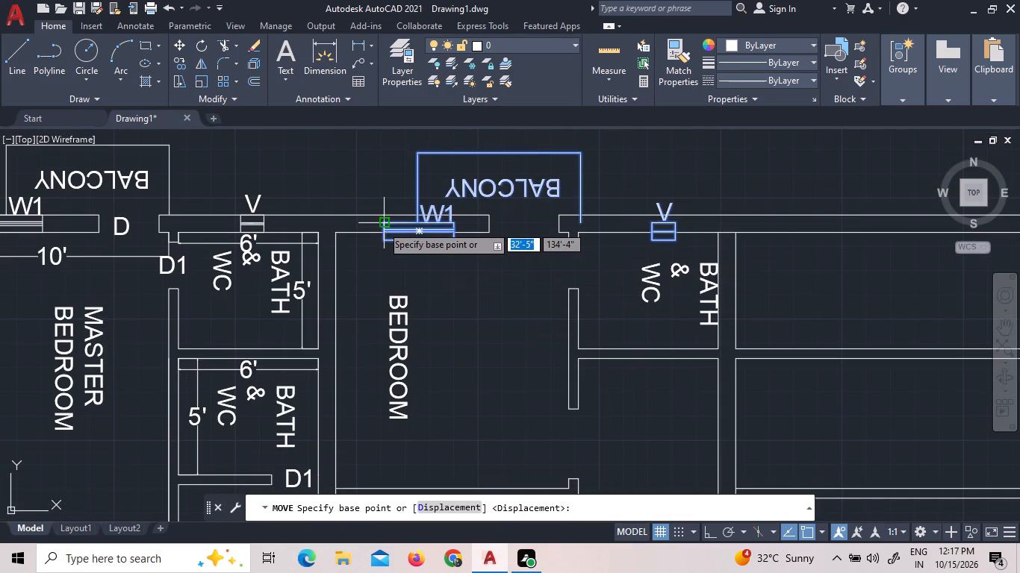
scroll(377, 233, up, 3)
click(393, 250)
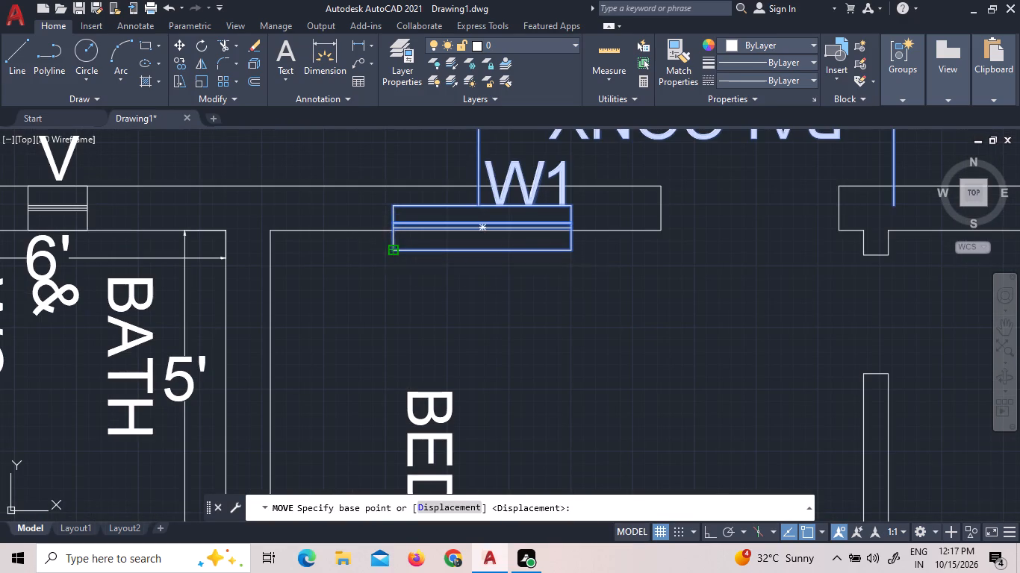
scroll(431, 227, up, 3)
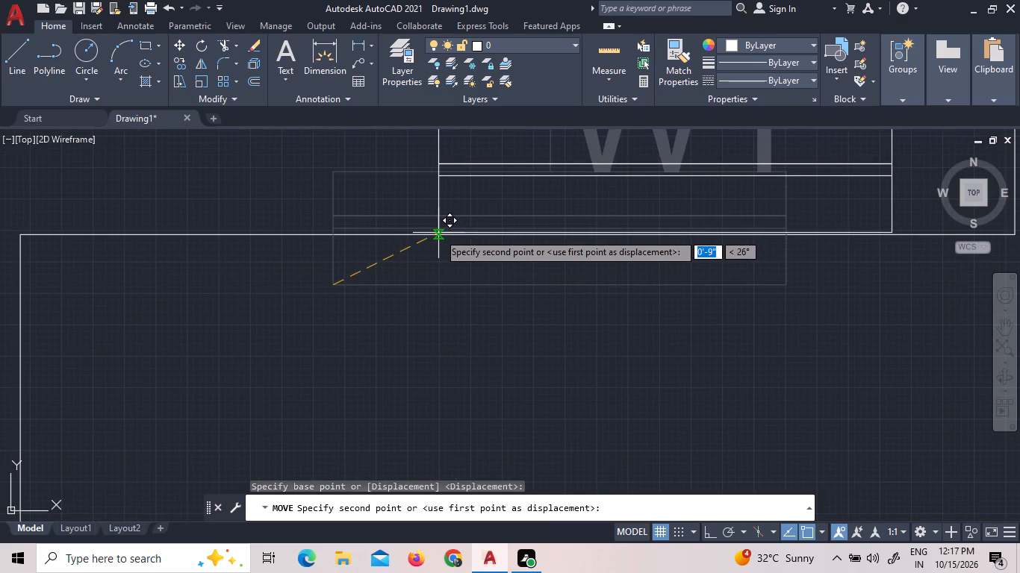
scroll(429, 232, up, 4)
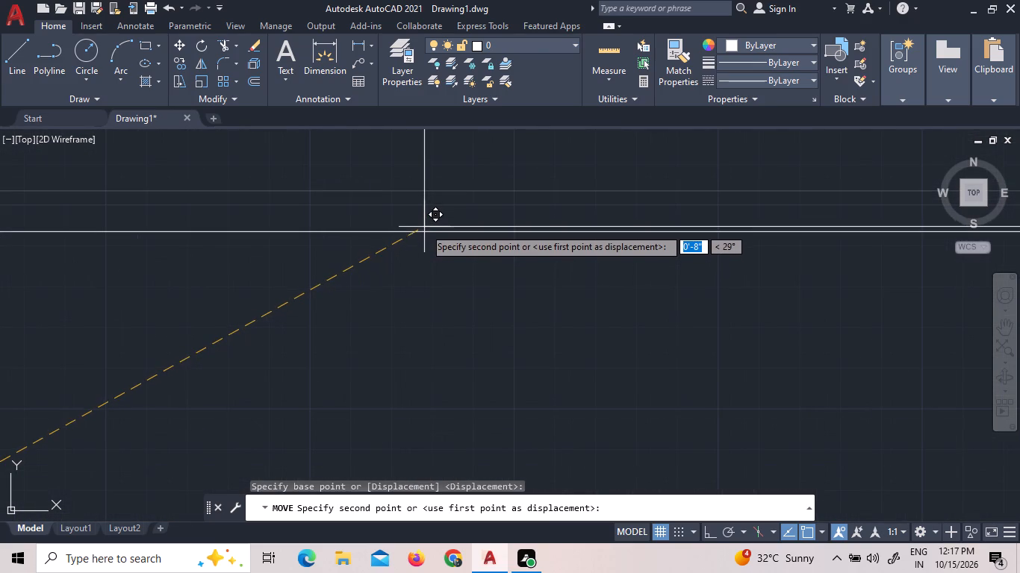
scroll(423, 231, up, 3)
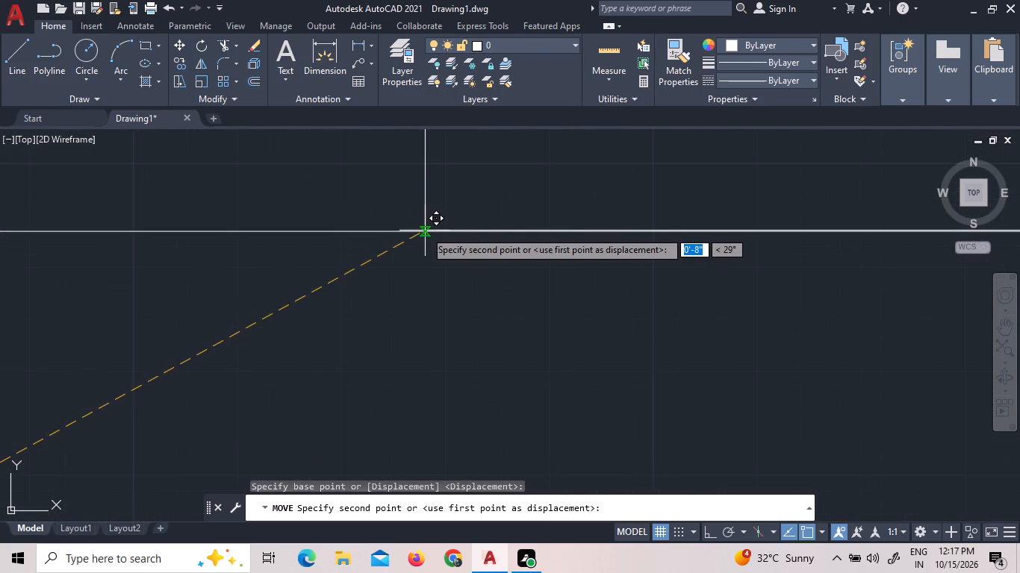
scroll(425, 232, up, 5)
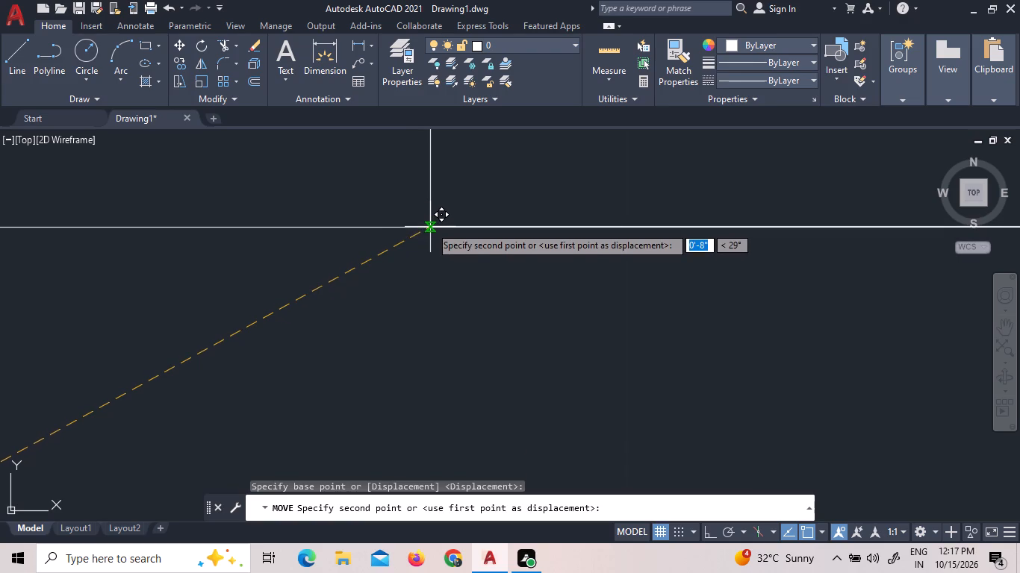
click(430, 228)
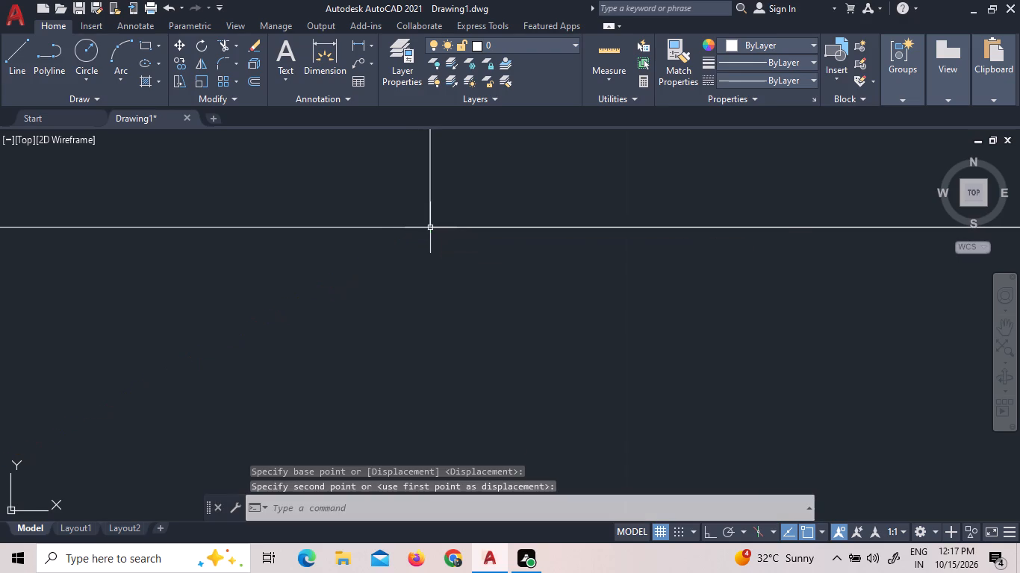
scroll(429, 234, down, 19)
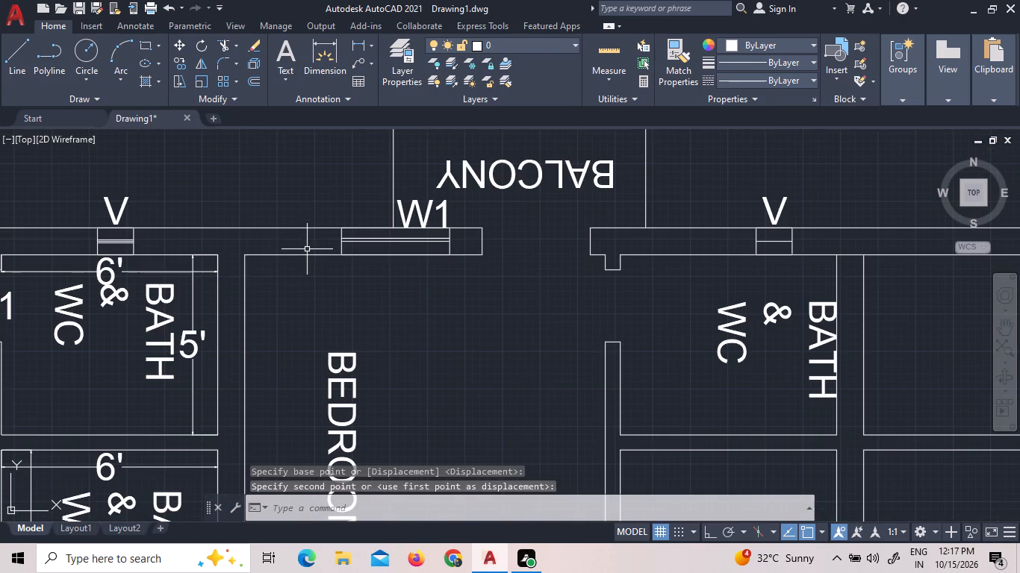
scroll(383, 266, down, 1)
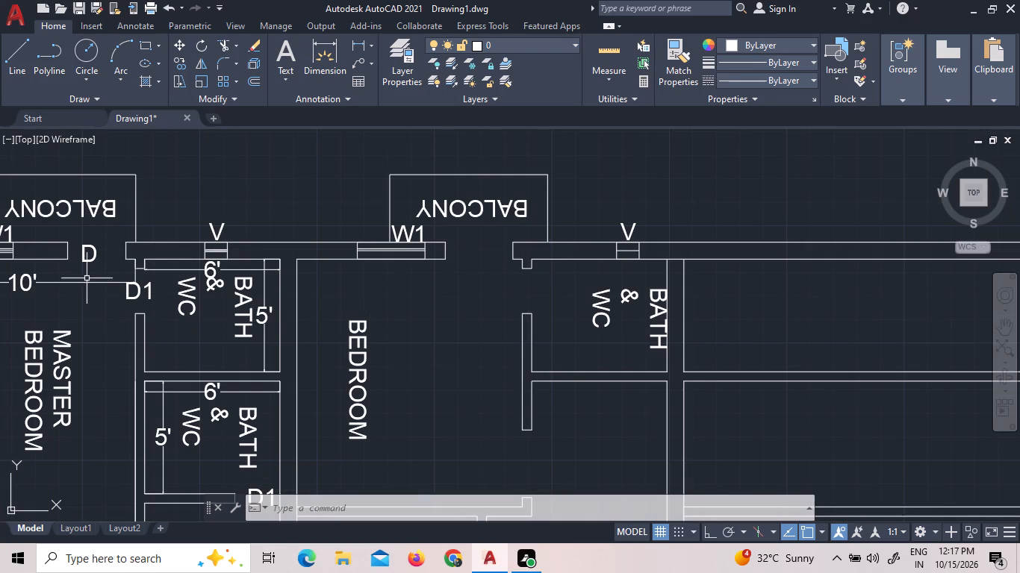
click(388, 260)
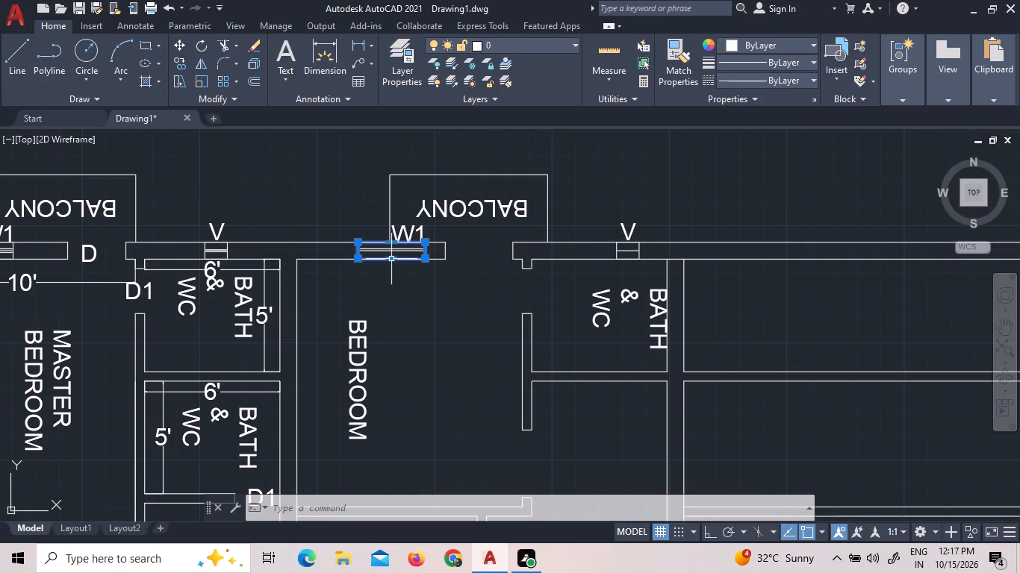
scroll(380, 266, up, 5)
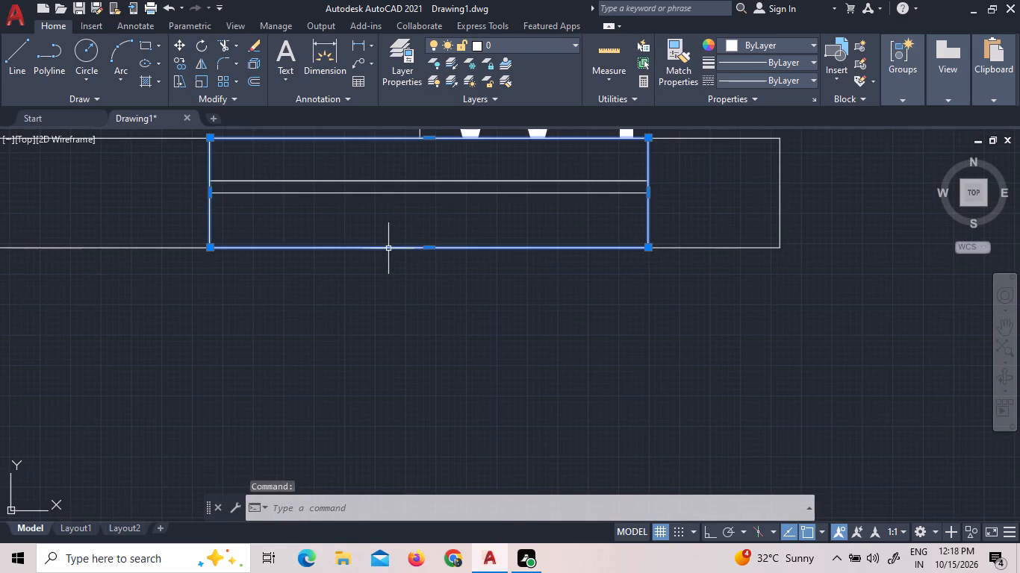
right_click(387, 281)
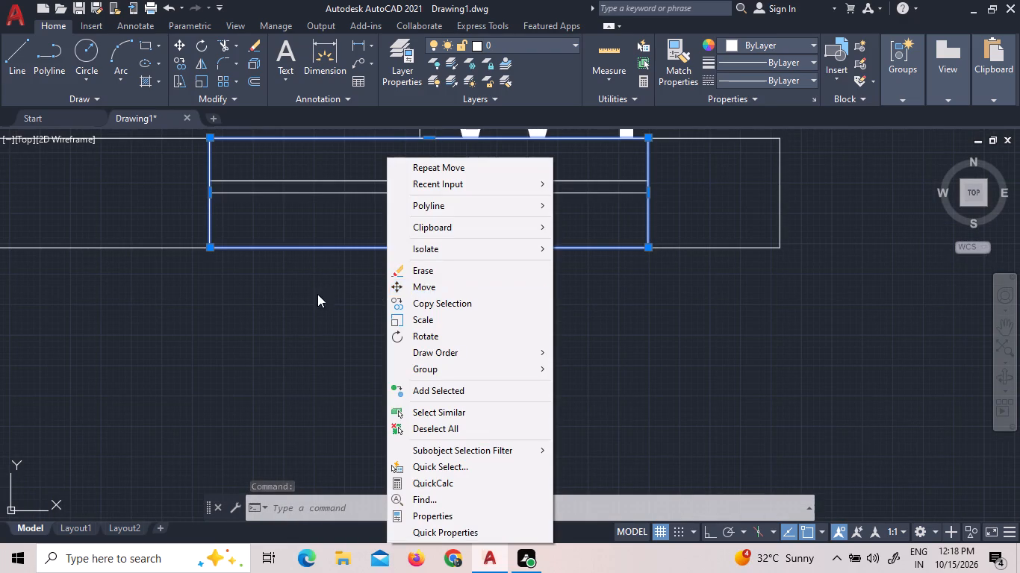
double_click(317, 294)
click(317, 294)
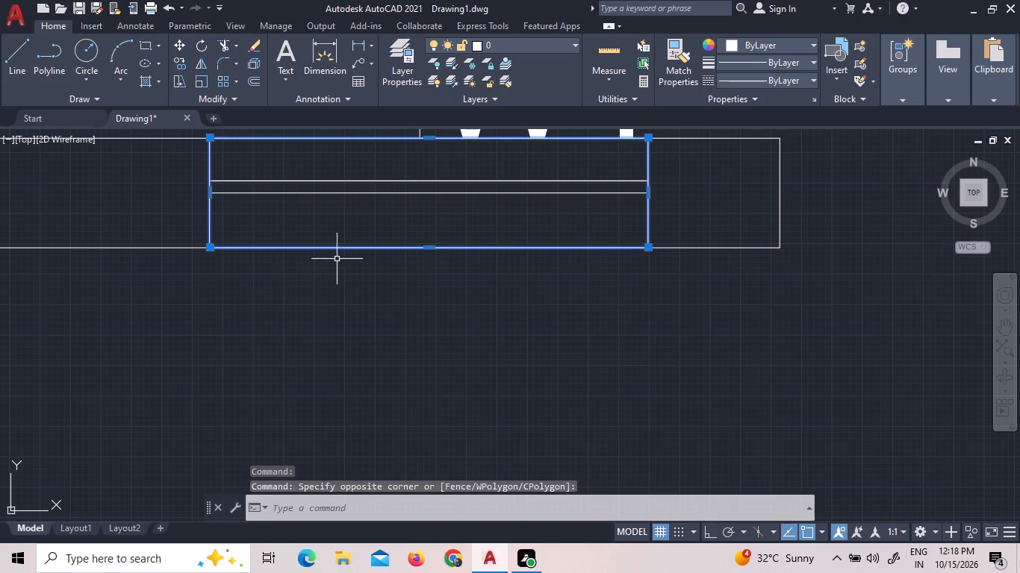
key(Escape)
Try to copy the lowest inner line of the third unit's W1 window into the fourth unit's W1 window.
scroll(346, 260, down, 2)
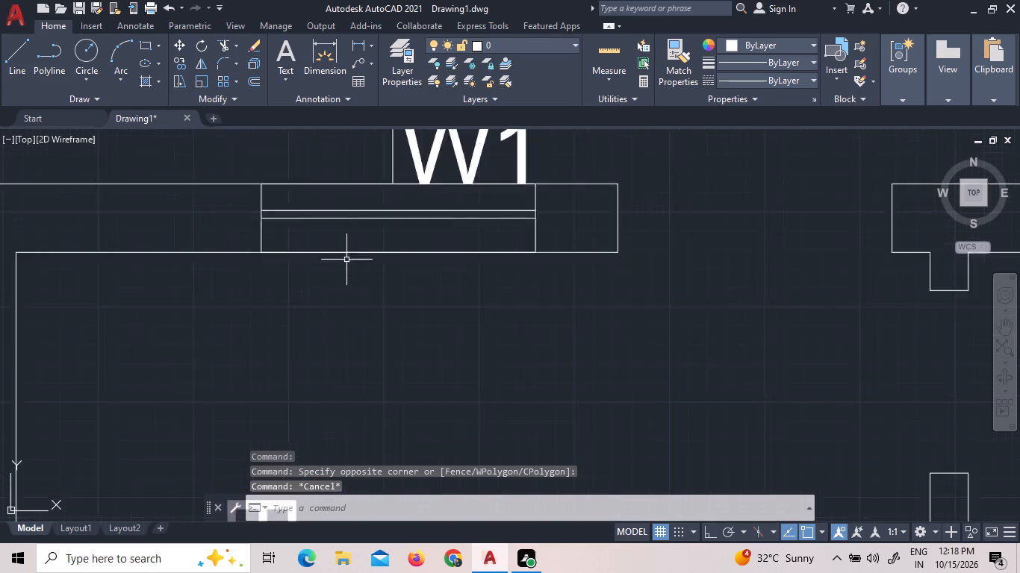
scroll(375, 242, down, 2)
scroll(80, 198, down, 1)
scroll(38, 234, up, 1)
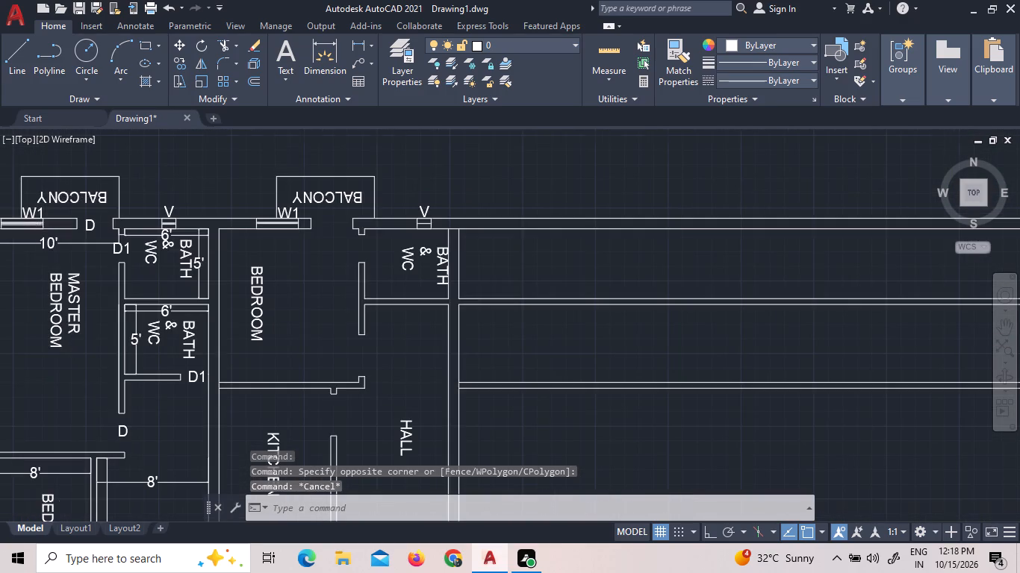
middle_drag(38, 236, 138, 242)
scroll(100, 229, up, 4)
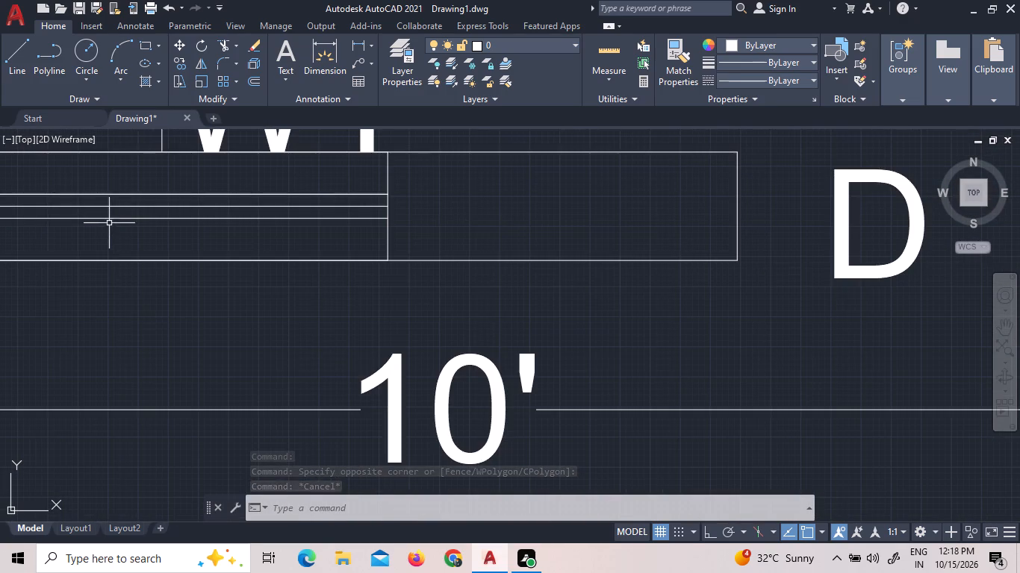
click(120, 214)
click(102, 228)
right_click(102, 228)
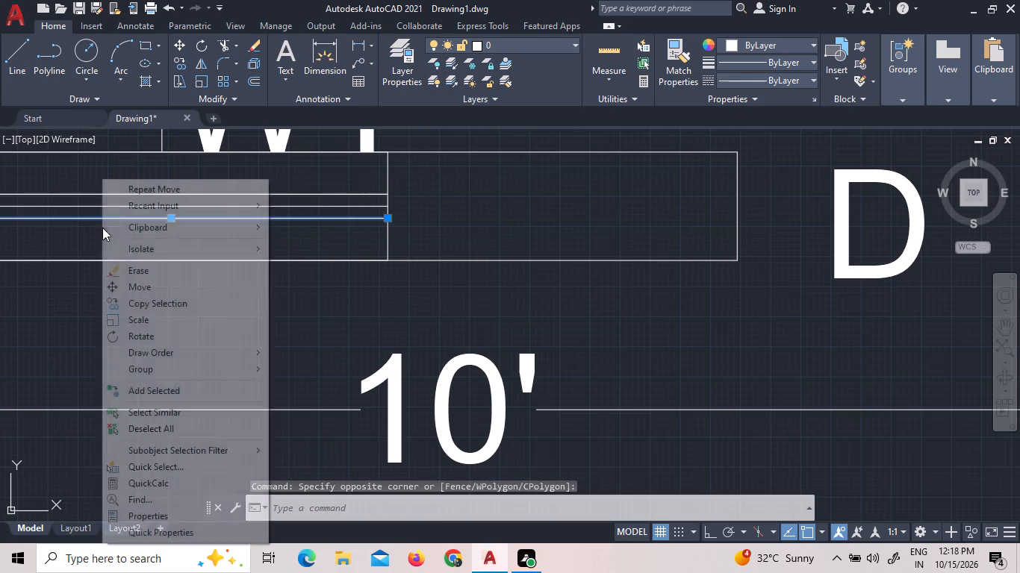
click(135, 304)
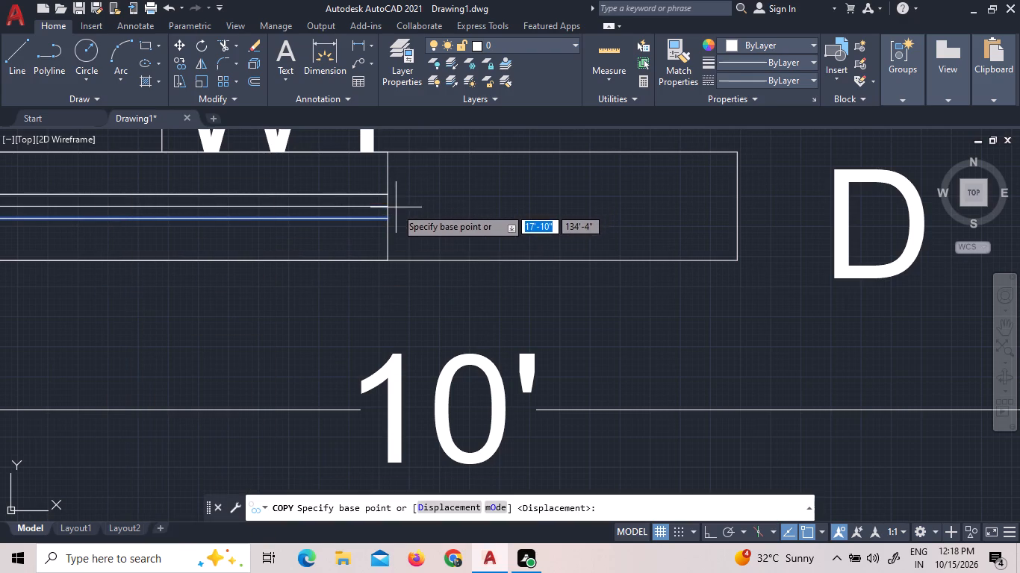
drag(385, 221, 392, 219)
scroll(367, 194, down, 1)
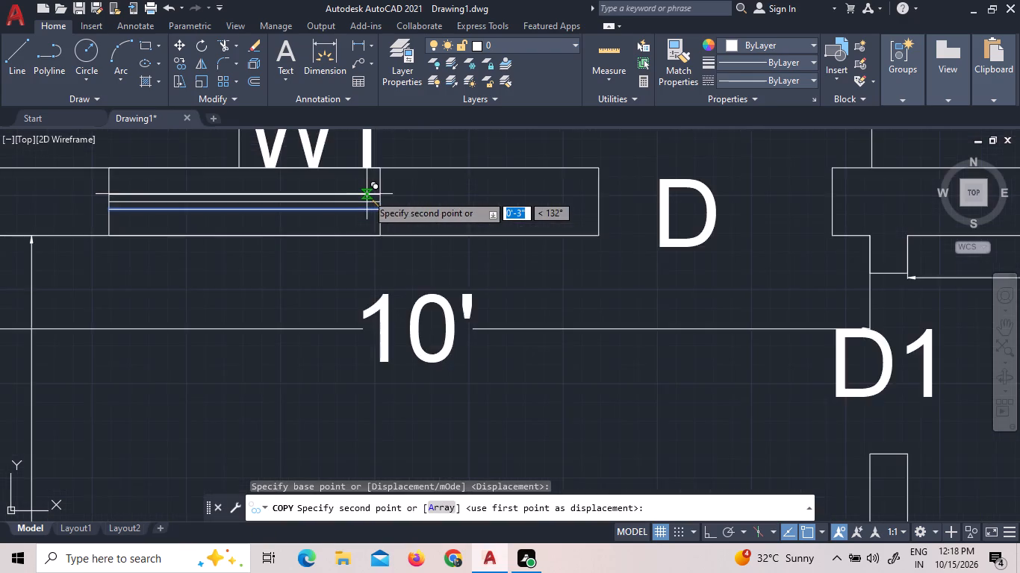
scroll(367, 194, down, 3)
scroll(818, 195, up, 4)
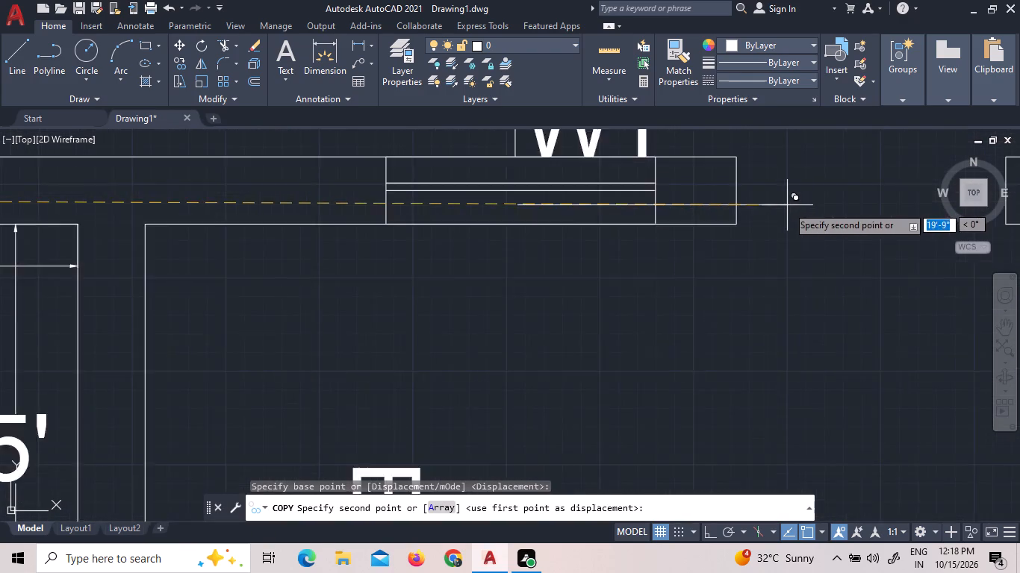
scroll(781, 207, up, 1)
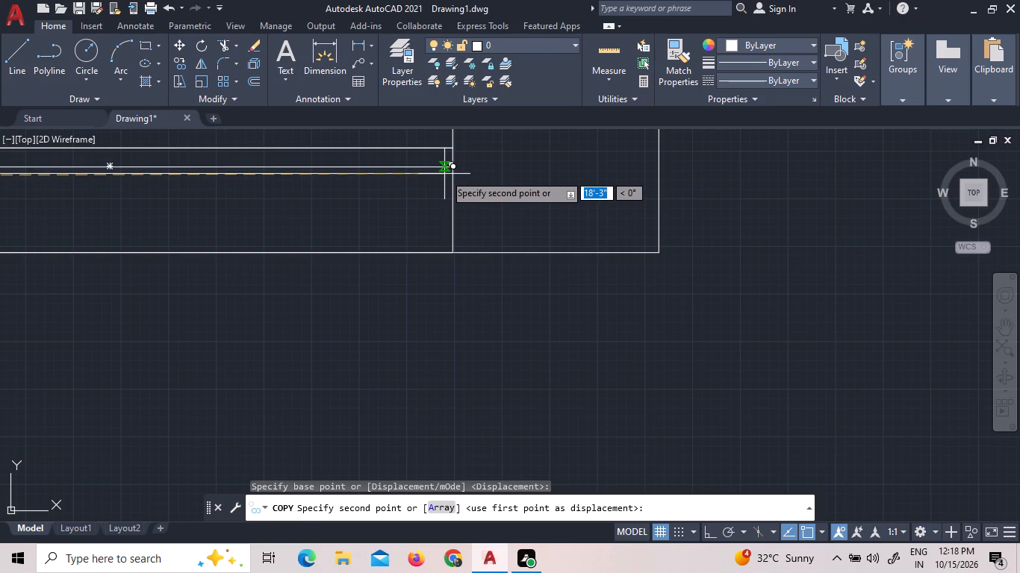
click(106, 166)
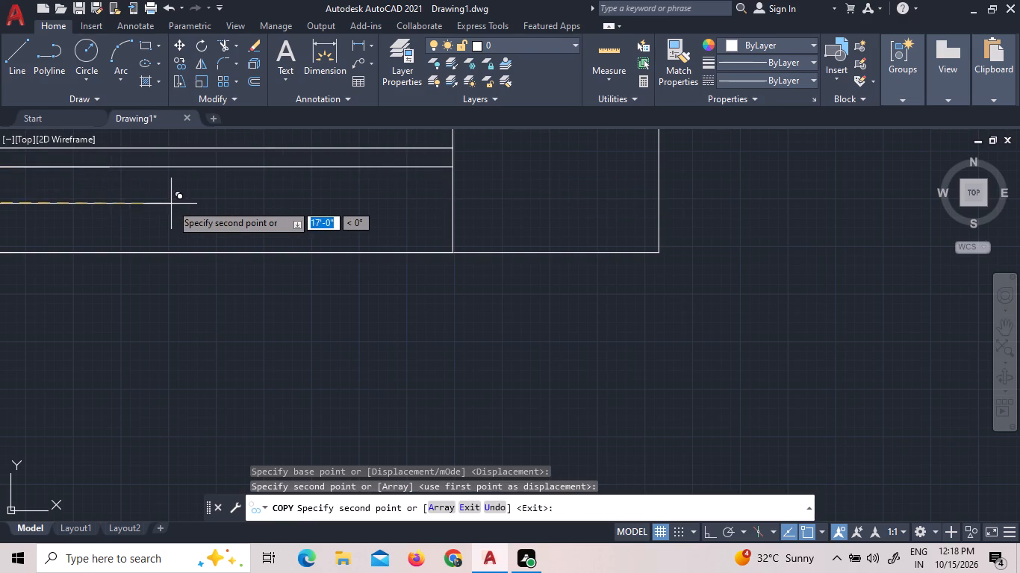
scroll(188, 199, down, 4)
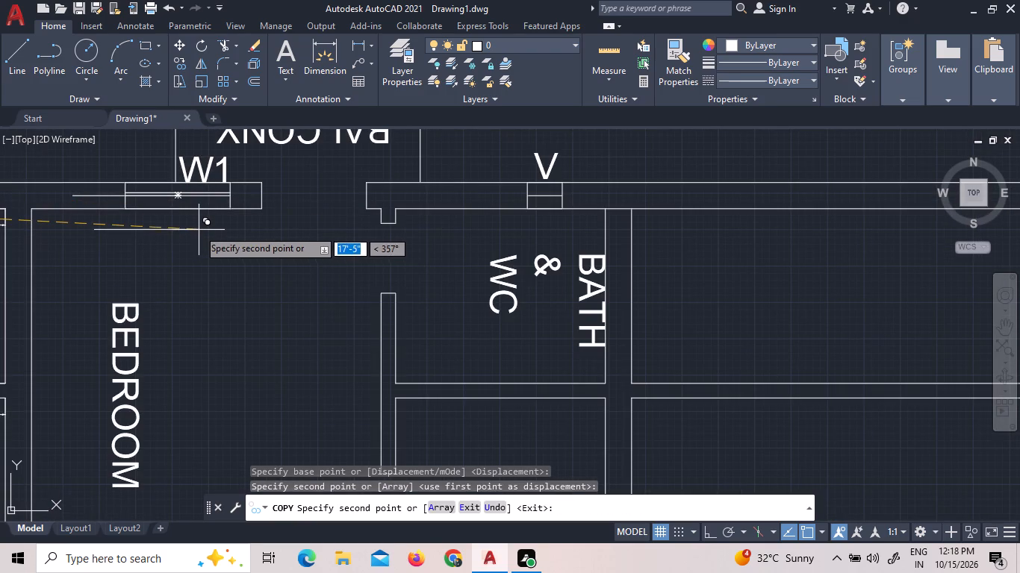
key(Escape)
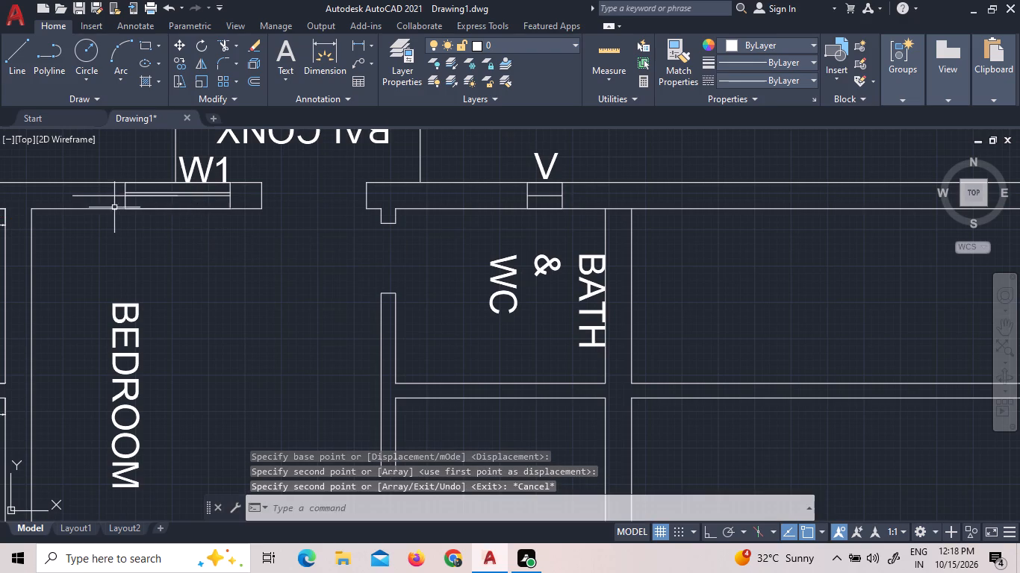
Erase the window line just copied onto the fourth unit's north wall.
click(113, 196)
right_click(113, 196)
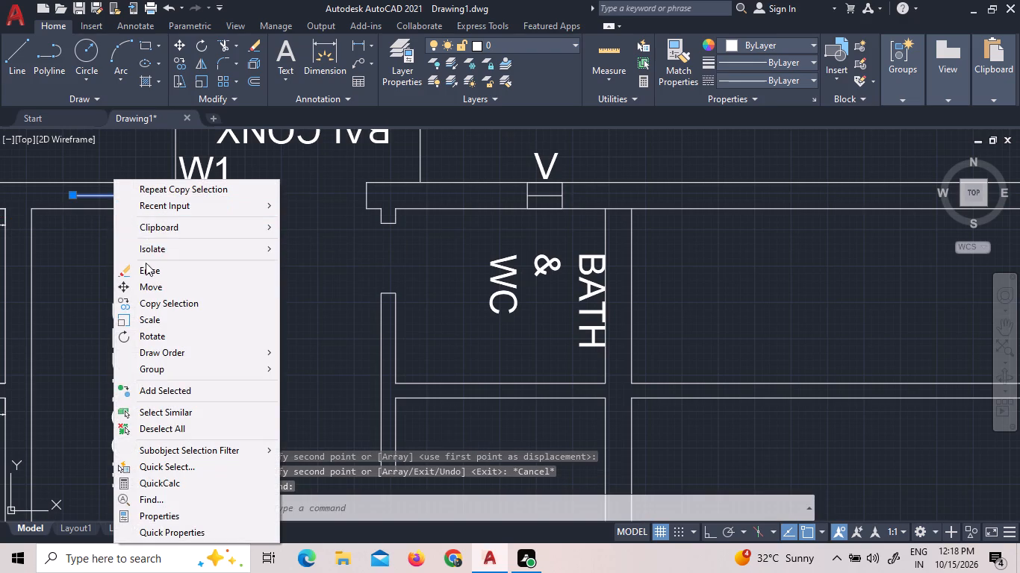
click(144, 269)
Offset the lower inner line of the fourth unit's W1 window by 1" southward to add its third line.
click(261, 84)
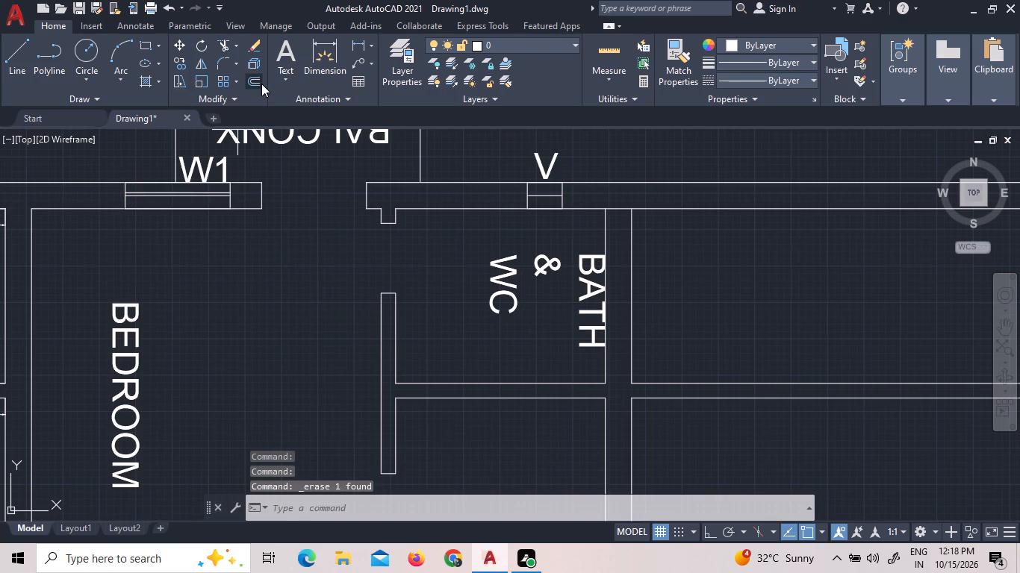
key(1)
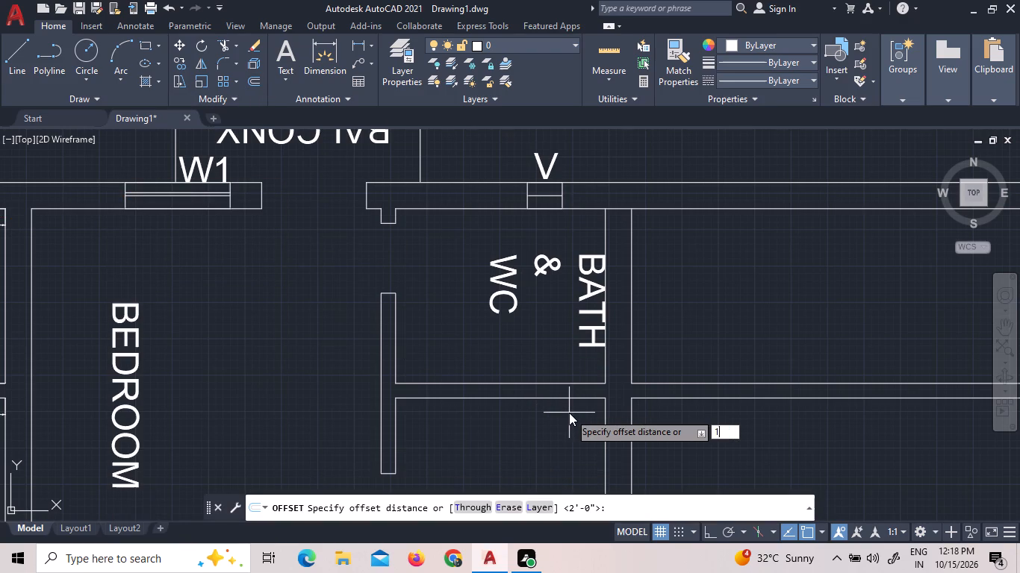
key(shift+quotedbl)
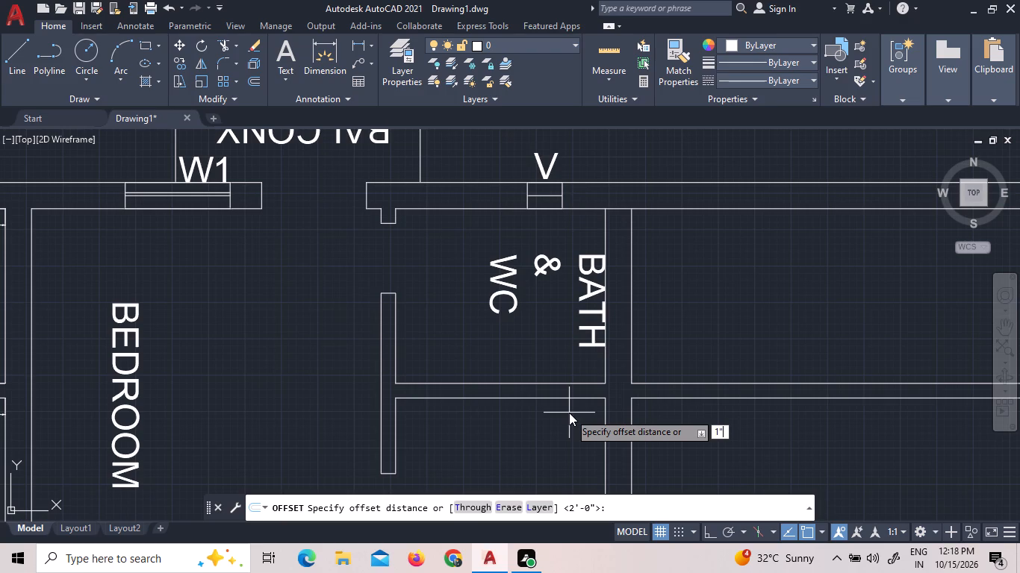
key(Return)
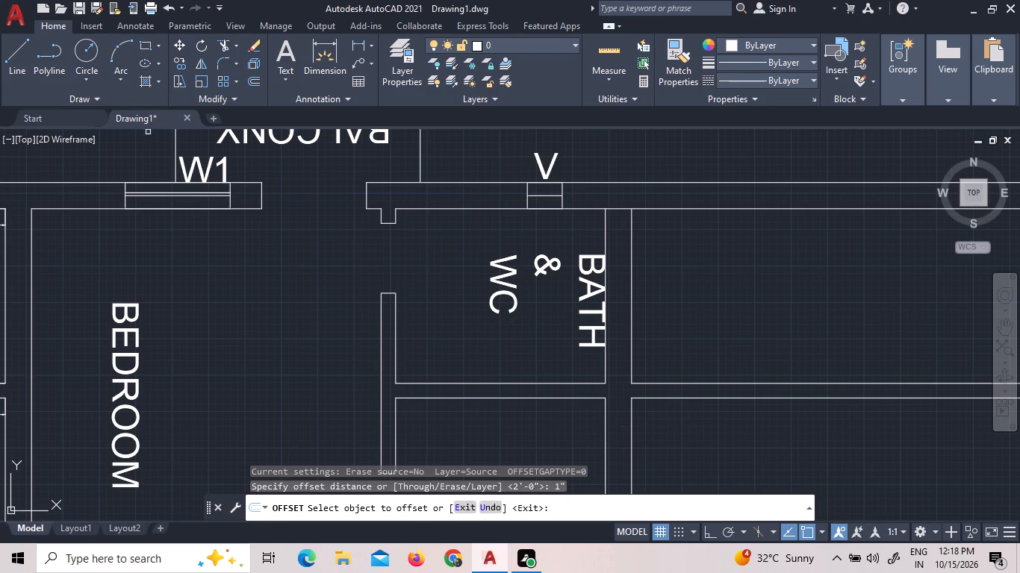
scroll(174, 200, up, 3)
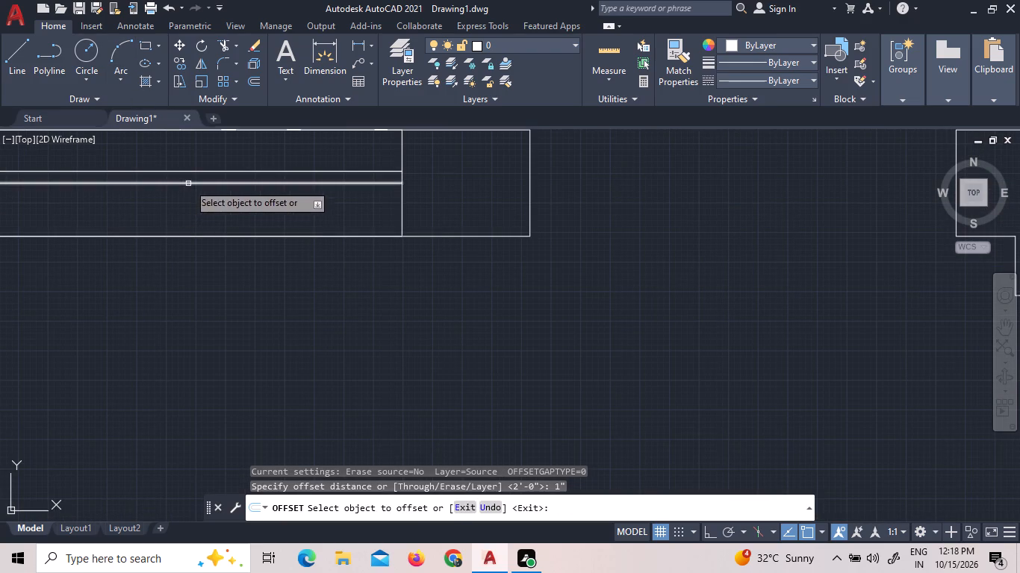
click(188, 184)
click(186, 208)
scroll(316, 202, down, 5)
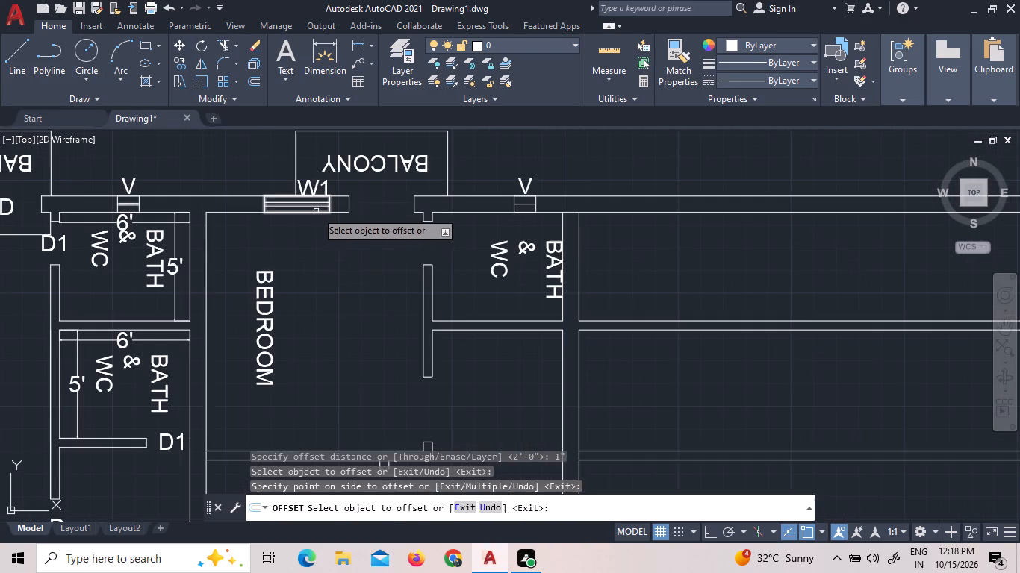
scroll(514, 196, down, 1)
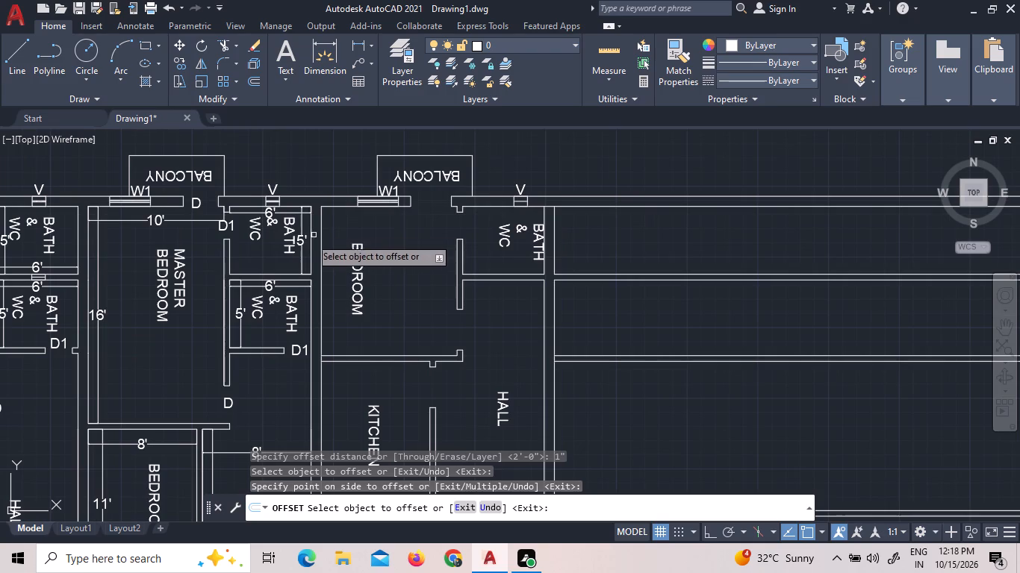
right_click(377, 241)
click(387, 249)
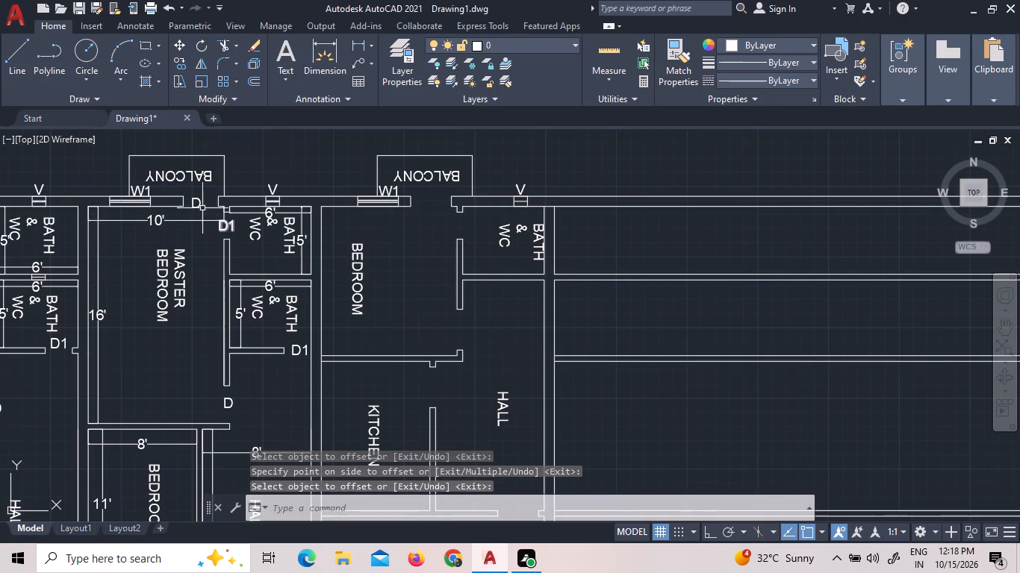
Copy the third unit's balcony D, upper bath D1, master bedroom D and bedroom O tags across into the fourth unit.
click(193, 204)
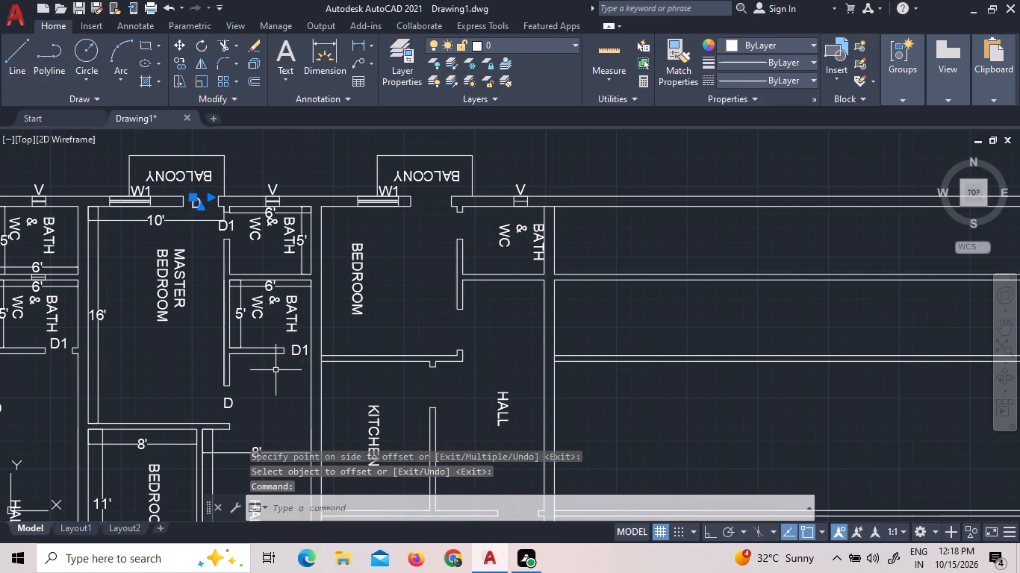
click(230, 223)
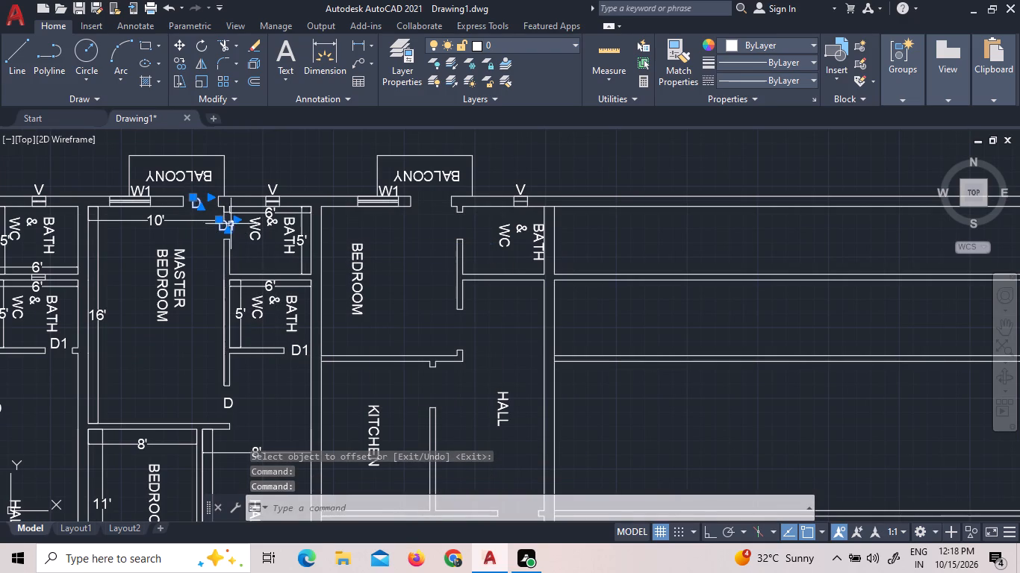
double_click(231, 407)
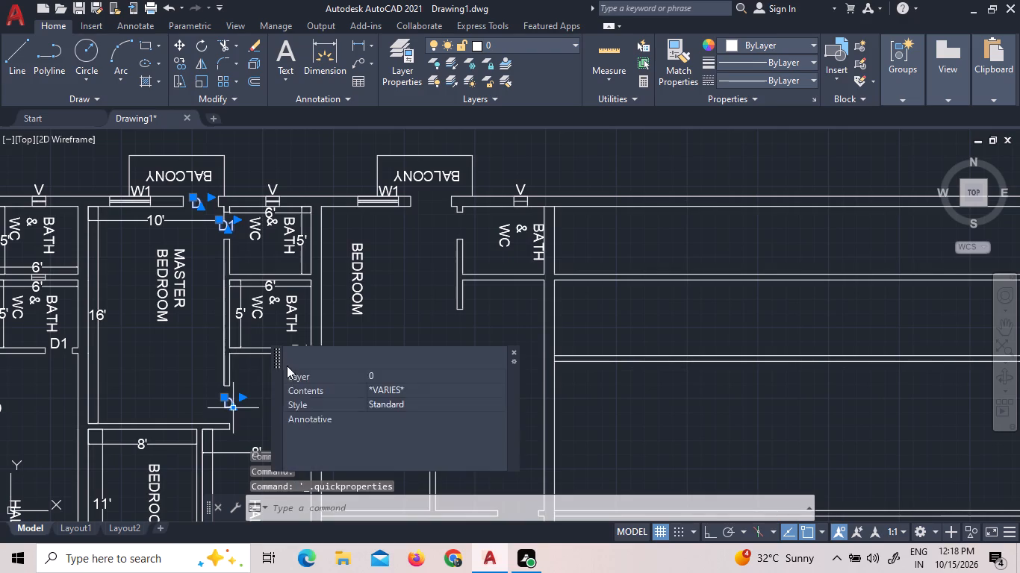
scroll(420, 294, down, 1)
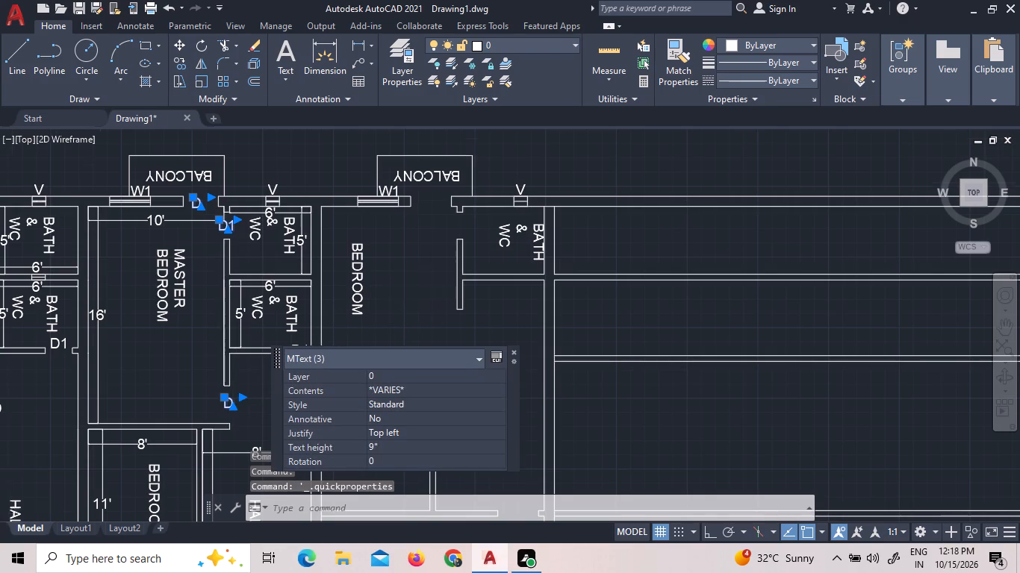
scroll(420, 294, down, 1)
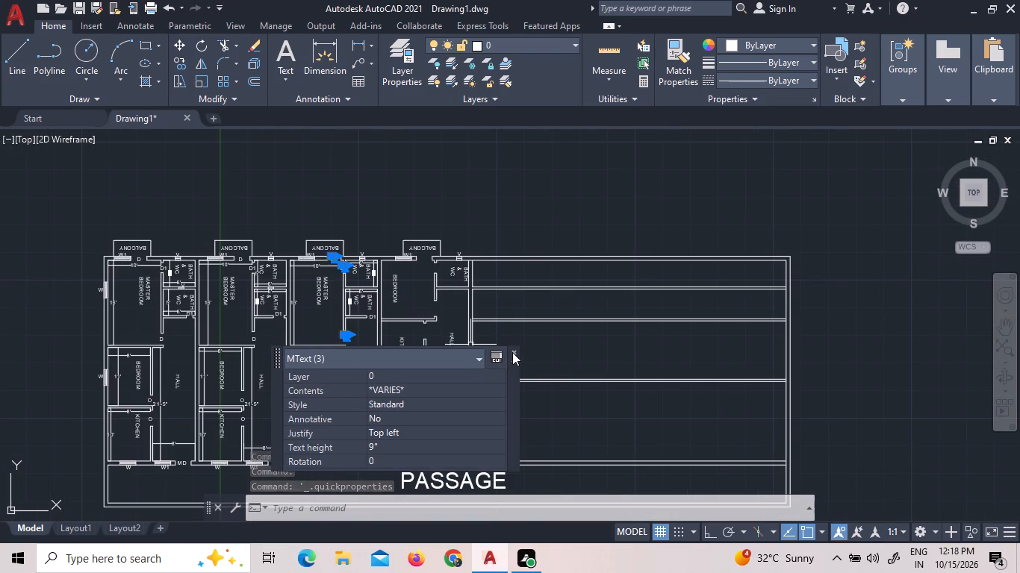
click(512, 352)
scroll(323, 393, up, 3)
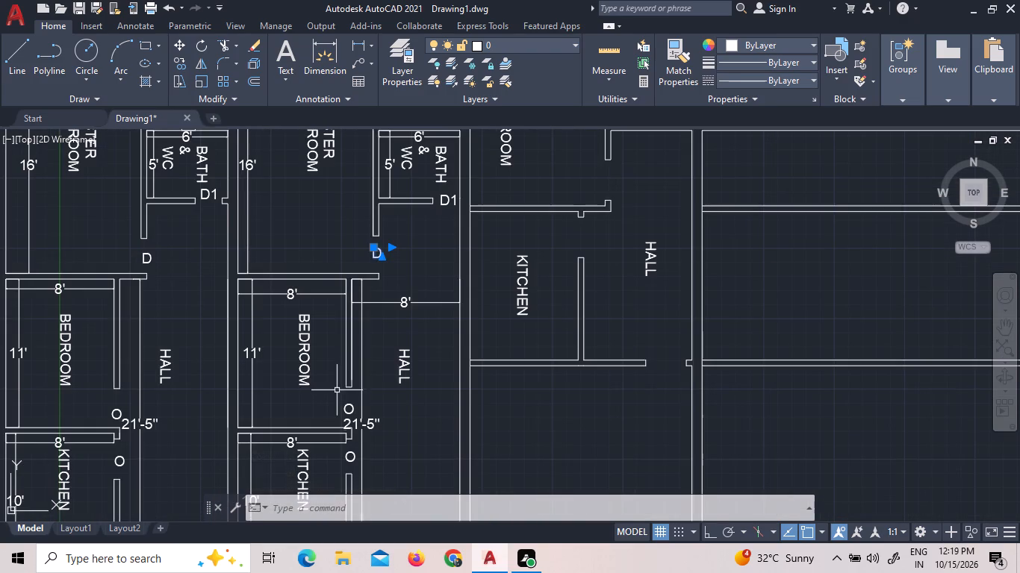
scroll(343, 419, up, 1)
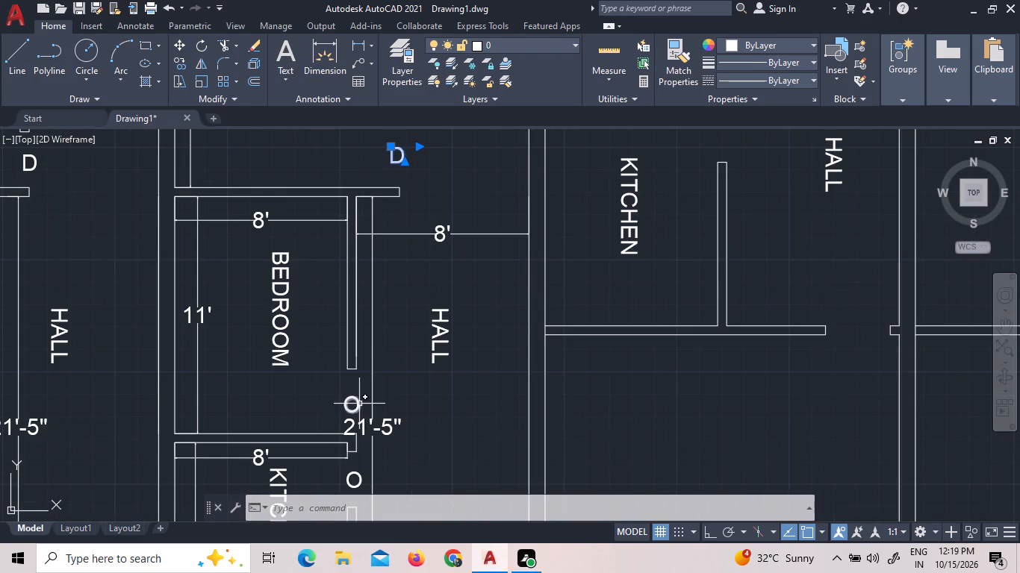
click(358, 402)
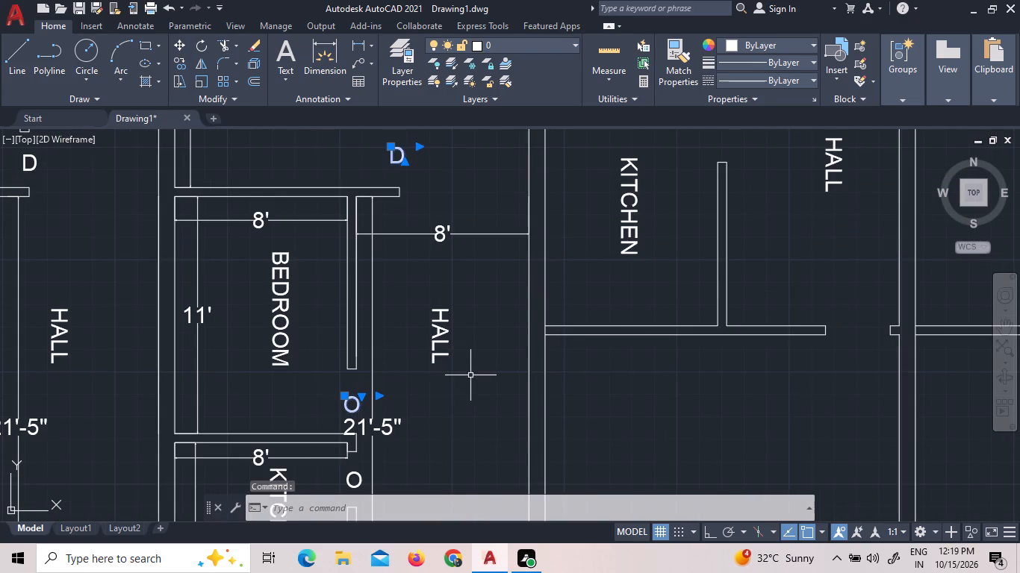
scroll(470, 331, down, 2)
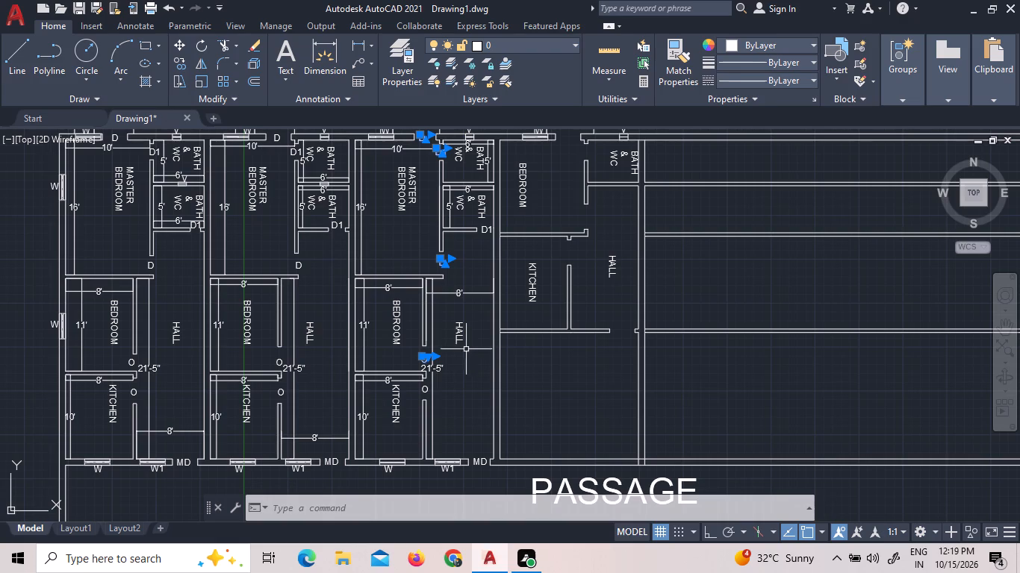
right_click(491, 378)
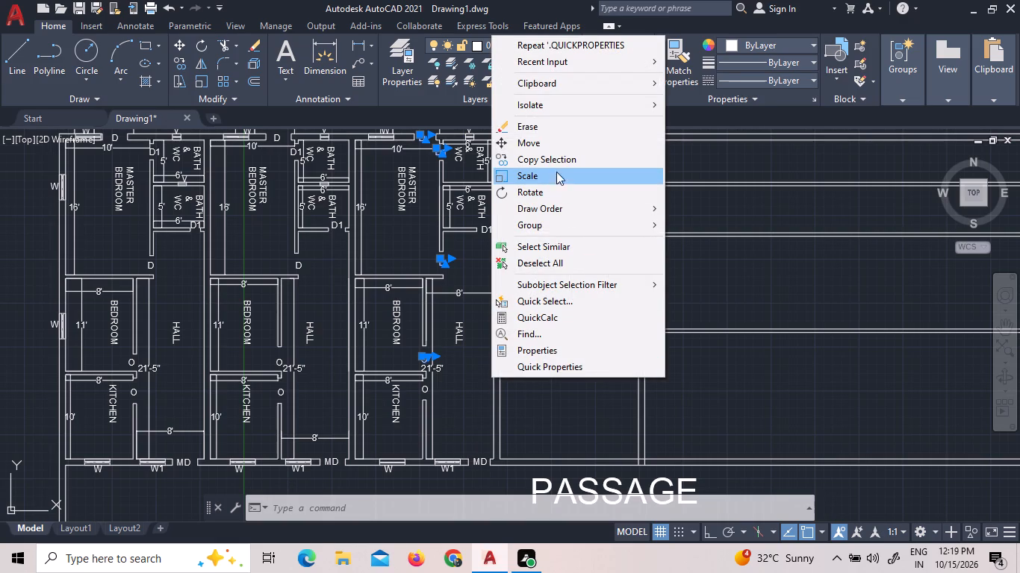
double_click(556, 154)
click(559, 163)
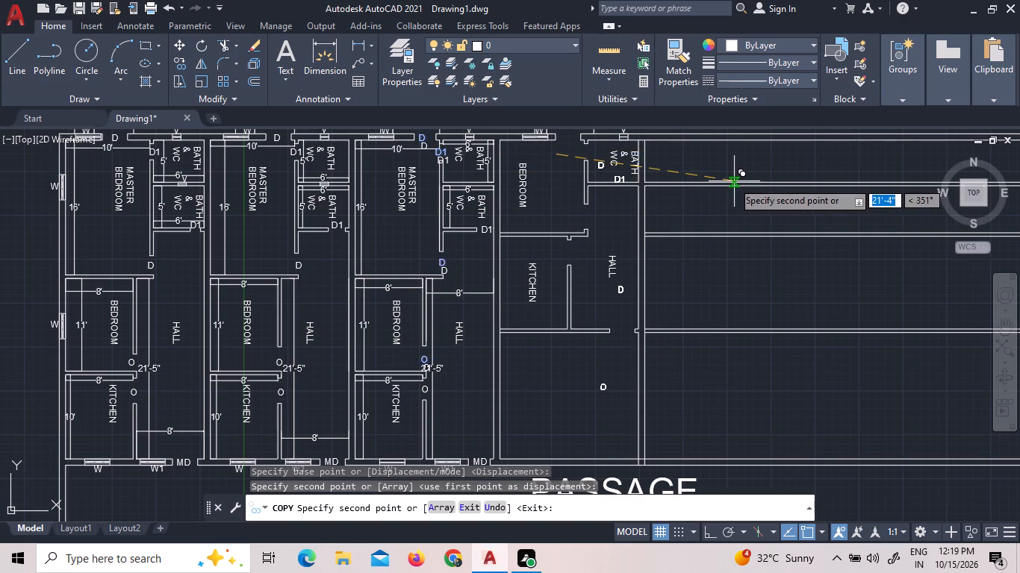
double_click(701, 154)
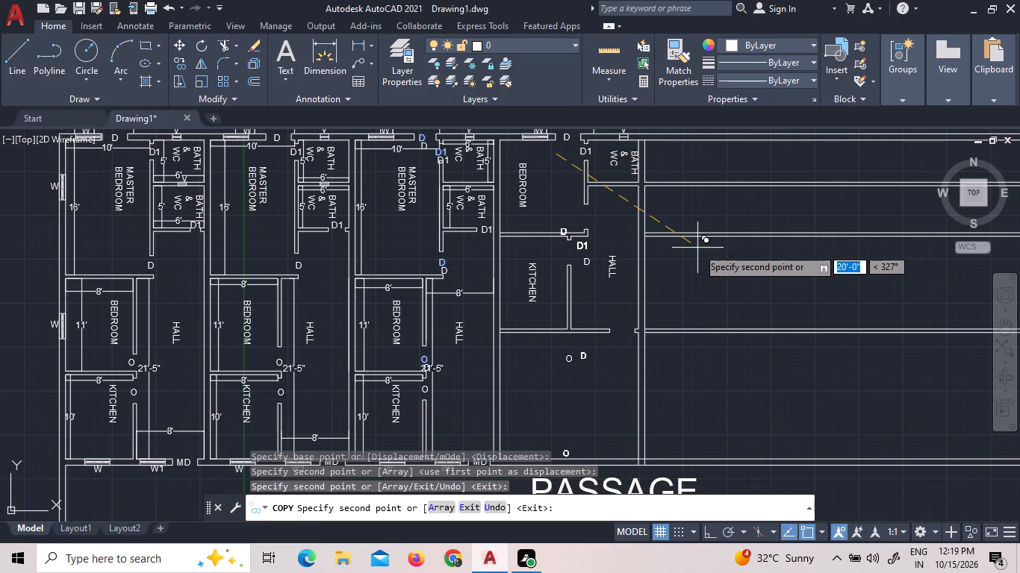
right_click(697, 248)
click(721, 253)
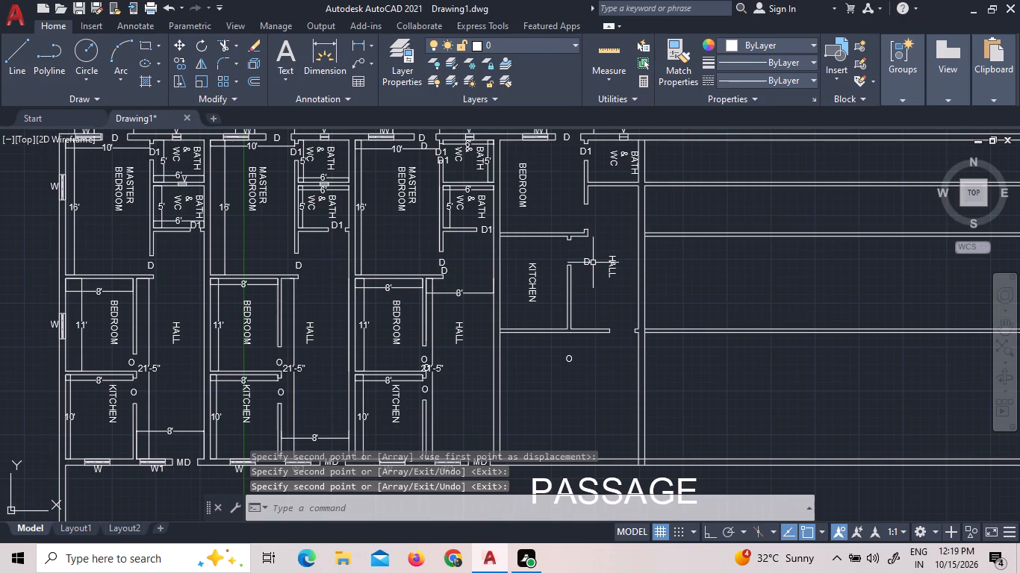
Move the fourth unit's D tag north from the hall into the door gap in the bedroom's east wall.
click(593, 263)
click(581, 256)
right_click(581, 256)
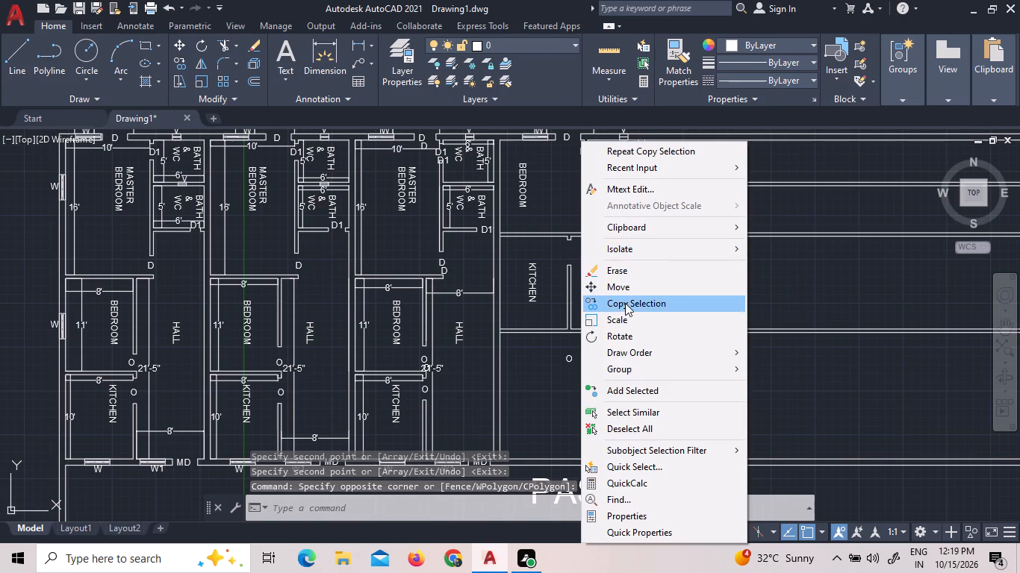
click(630, 287)
click(587, 266)
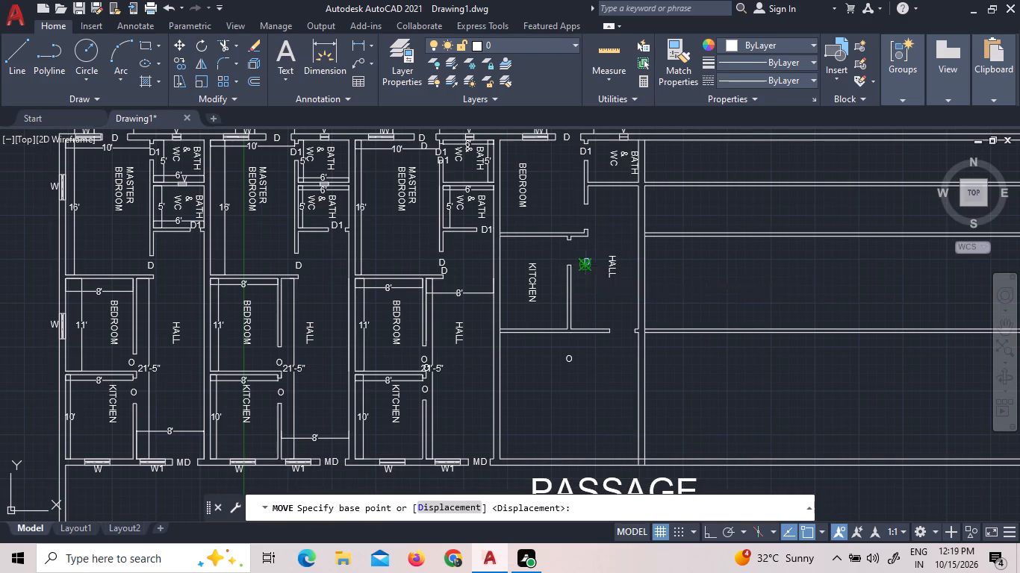
scroll(585, 228, up, 3)
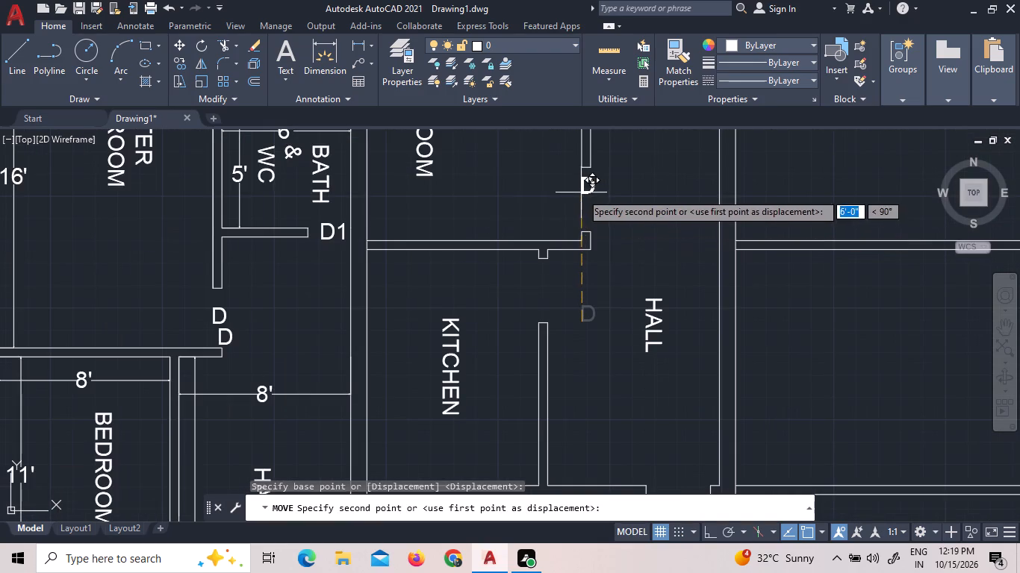
click(579, 205)
Move the fourth unit's O tag north into the opening at the north end of the kitchen's east wall.
scroll(591, 197, down, 3)
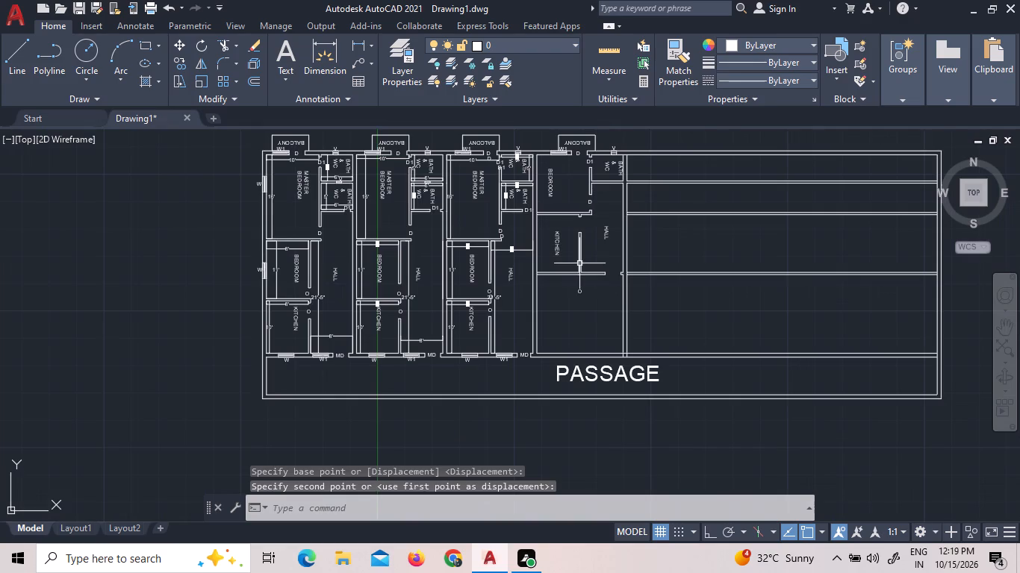
scroll(580, 288, up, 2)
click(588, 306)
click(581, 298)
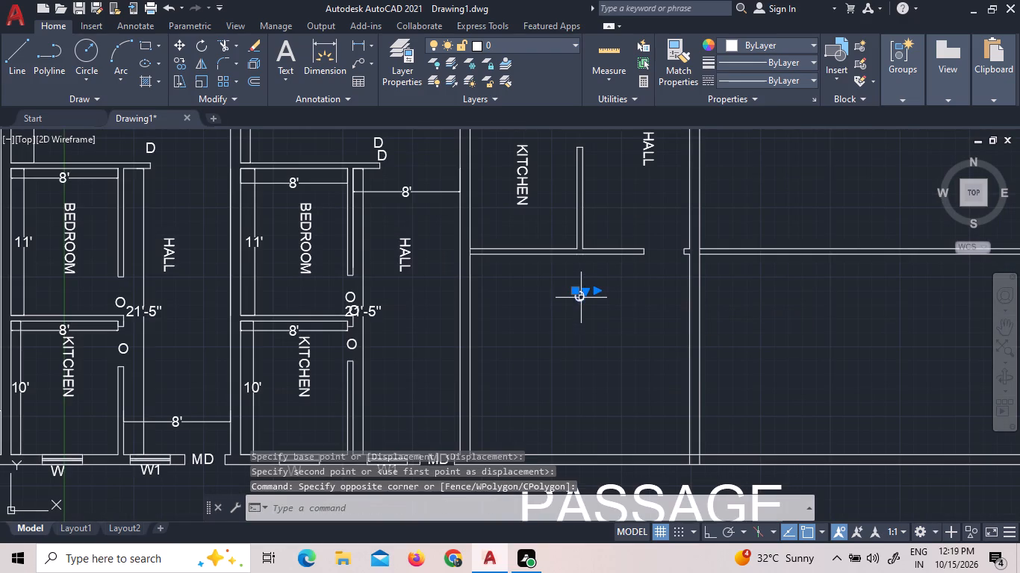
right_click(581, 298)
click(609, 286)
click(601, 294)
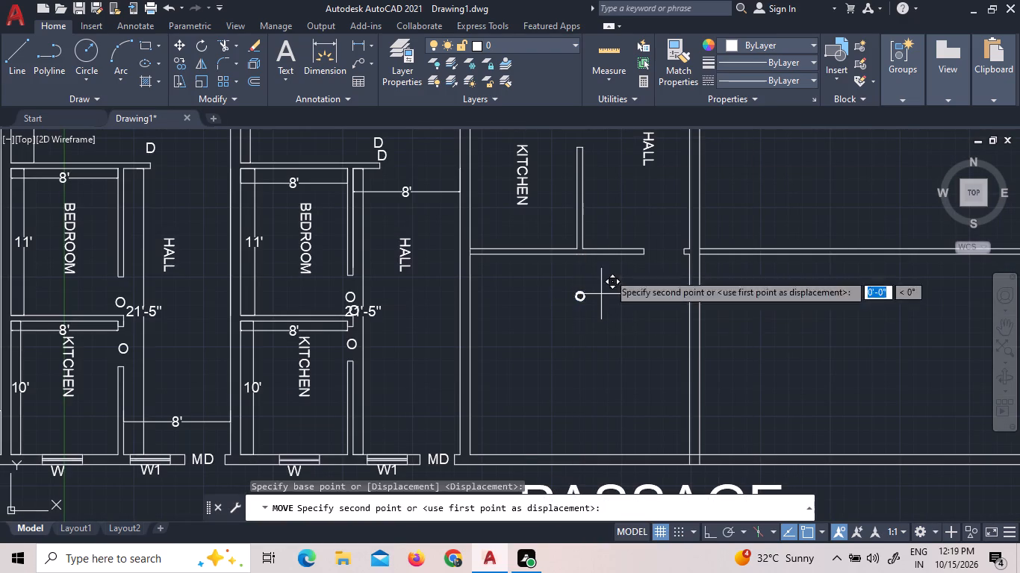
scroll(610, 246, down, 1)
scroll(609, 160, up, 2)
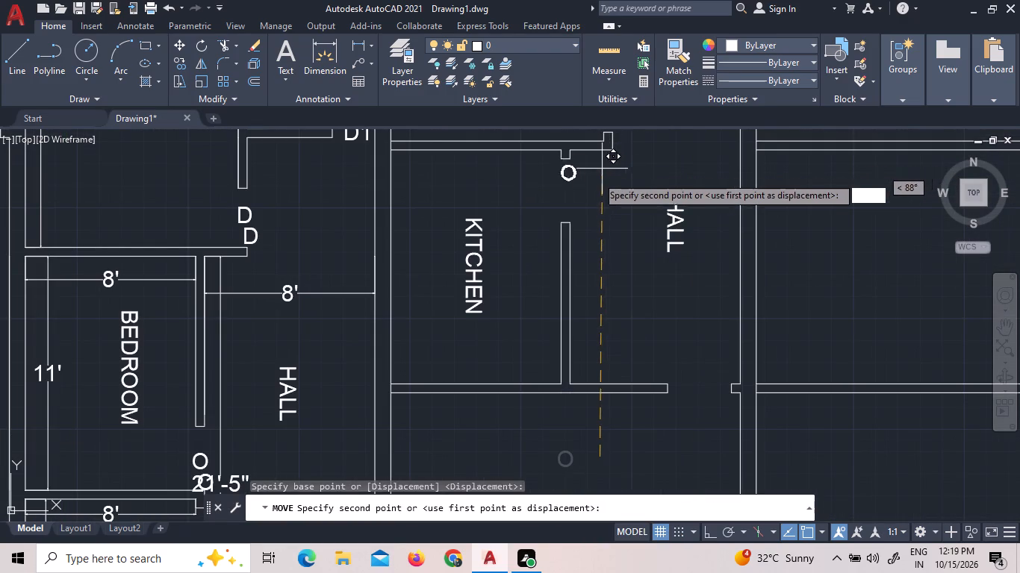
click(601, 178)
Copy the third unit's MD tag into the main door gap in the fourth unit's south wall, below the hall.
scroll(617, 284, down, 1)
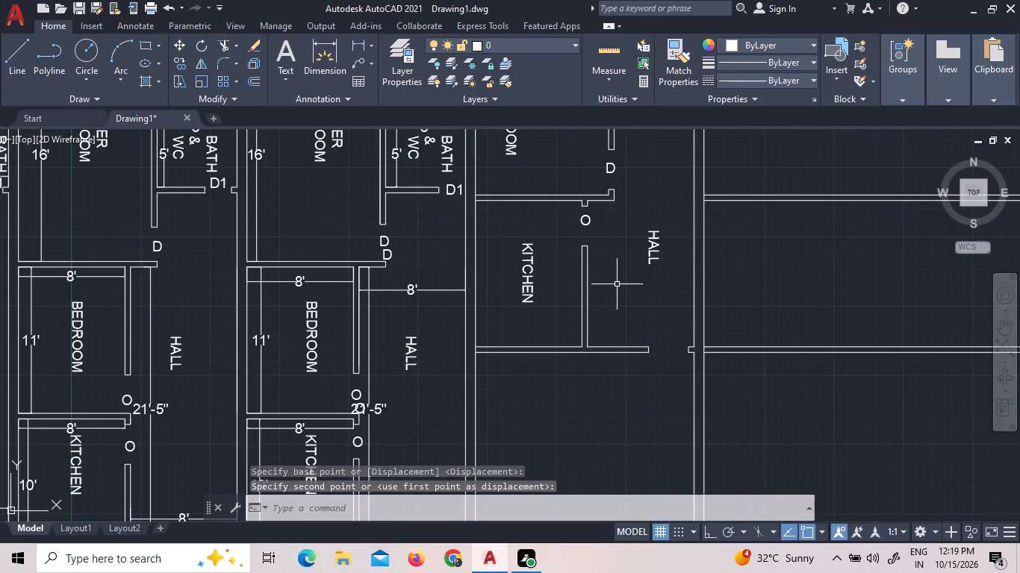
scroll(617, 286, down, 2)
scroll(514, 392, up, 4)
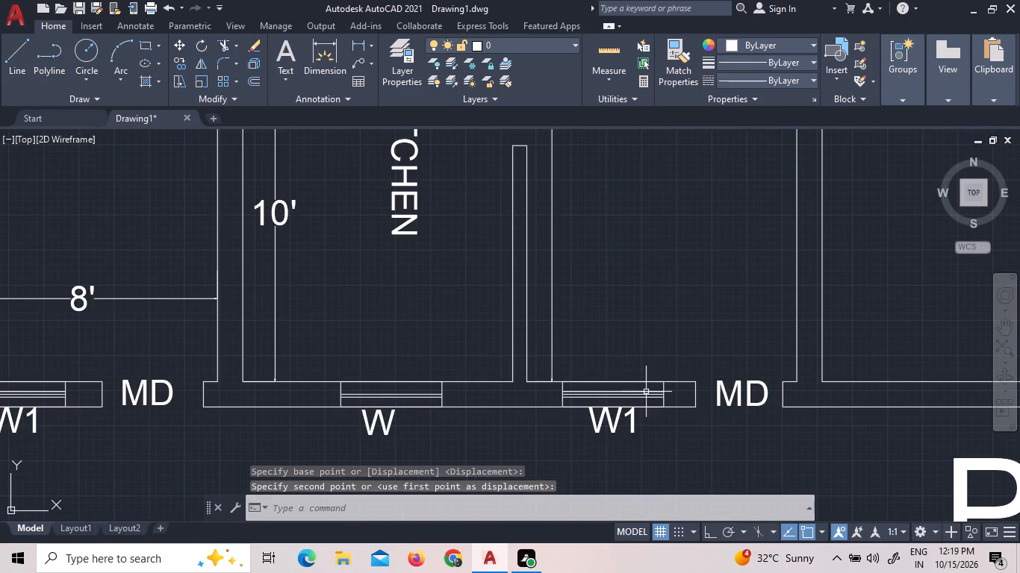
click(723, 393)
right_click(721, 392)
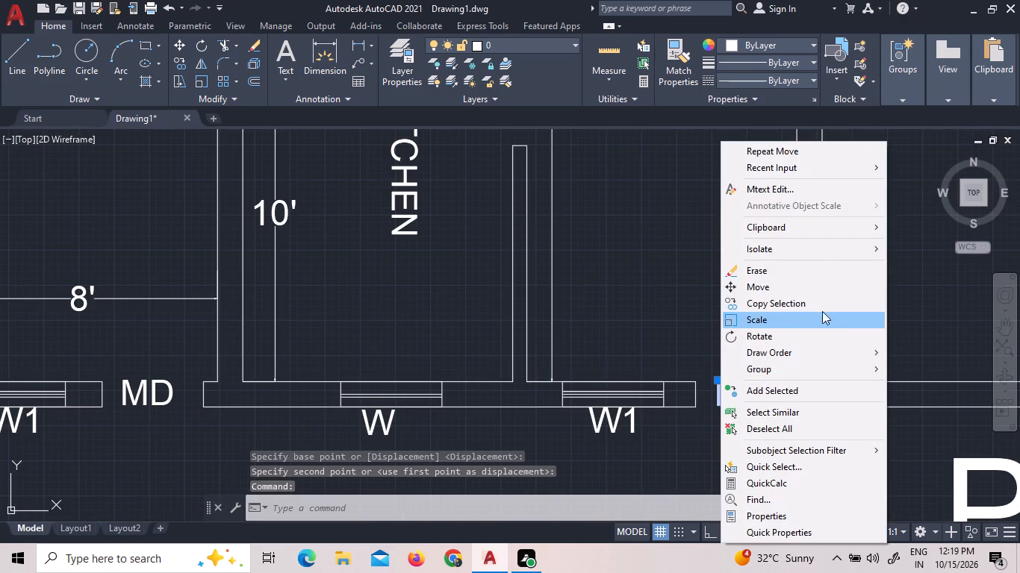
click(821, 305)
click(733, 391)
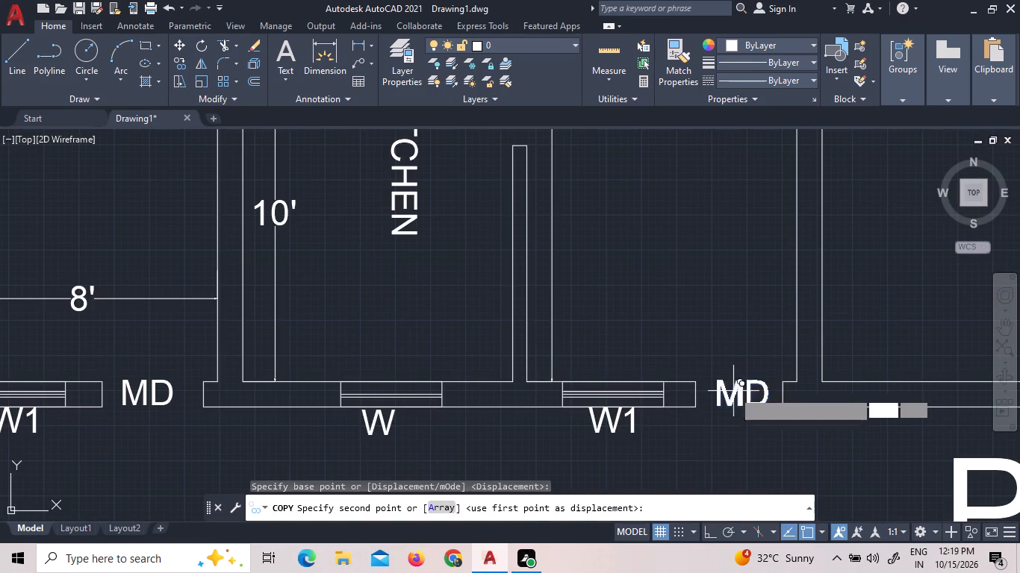
scroll(833, 272, down, 6)
scroll(818, 282, up, 3)
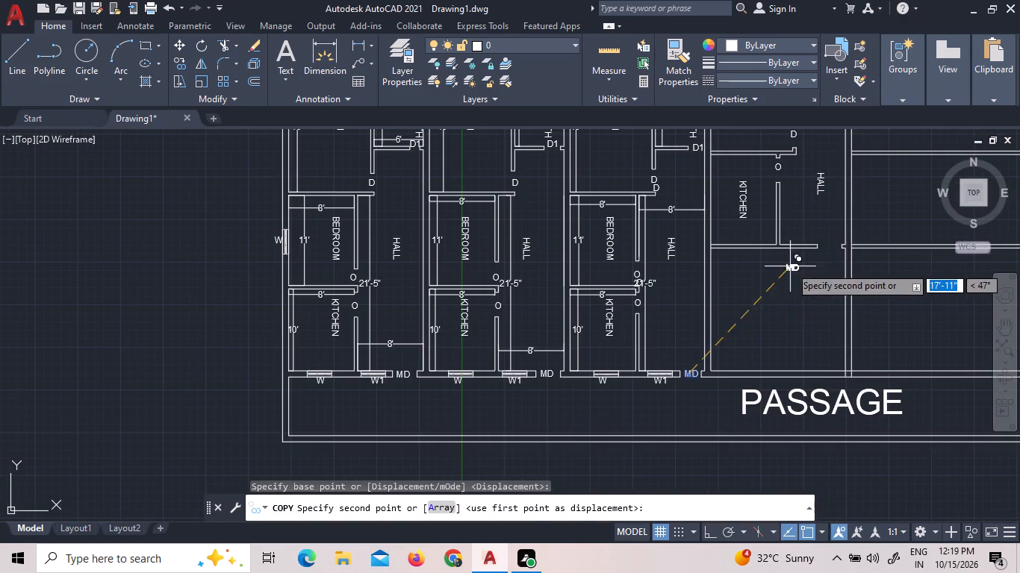
scroll(835, 231, up, 3)
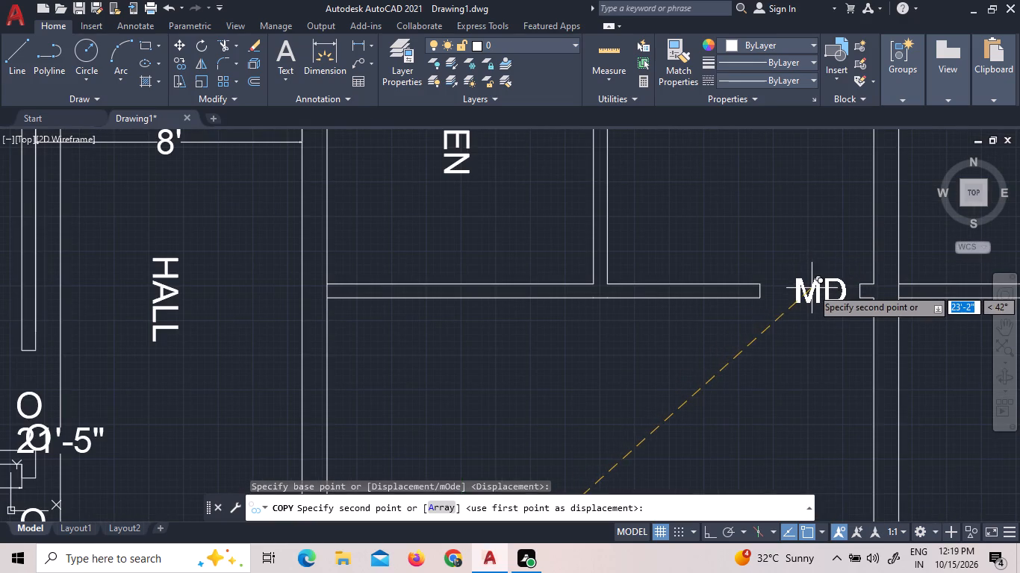
click(810, 288)
right_click(838, 254)
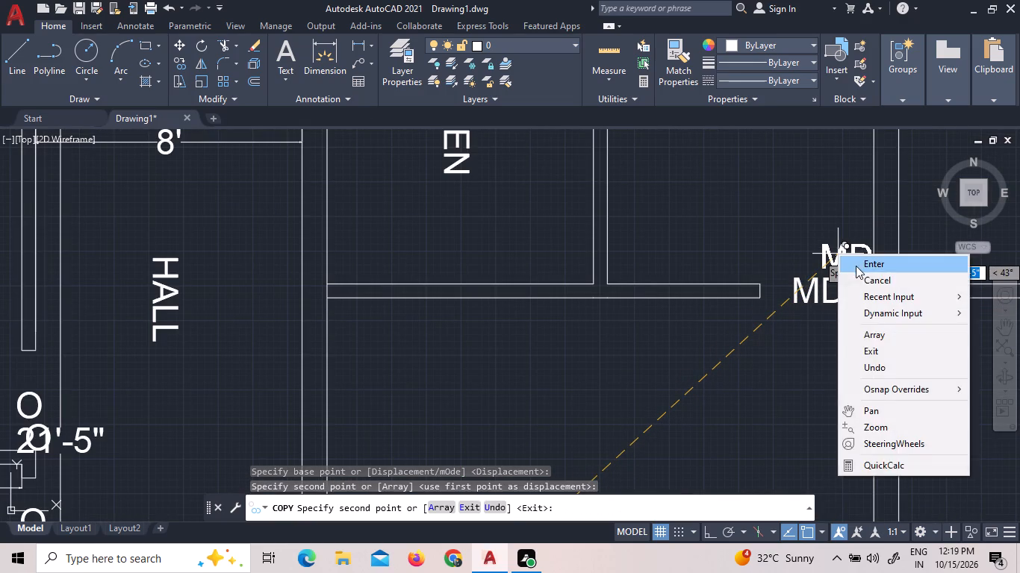
click(856, 266)
Add a vertical linear dimension for the fourth unit's bedroom length, placed just inside its west wall.
scroll(797, 292, down, 5)
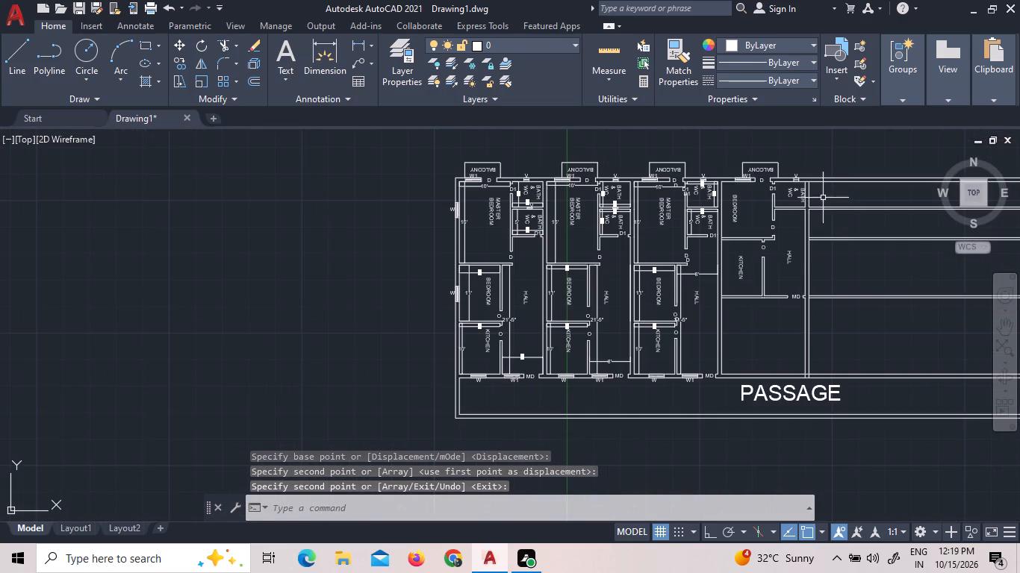
scroll(817, 149, up, 2)
middle_drag(780, 264, 736, 192)
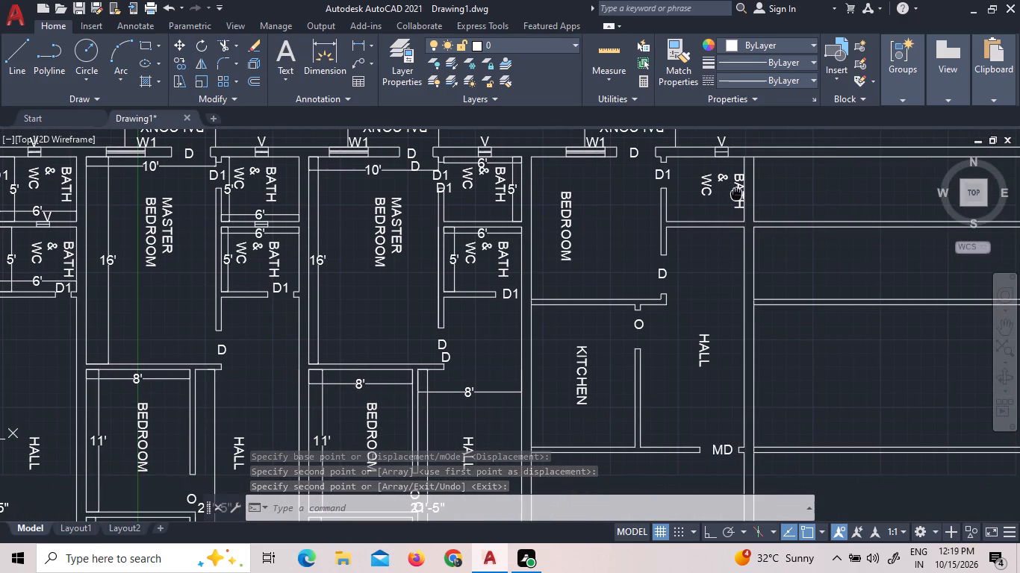
middle_drag(736, 192, 736, 192)
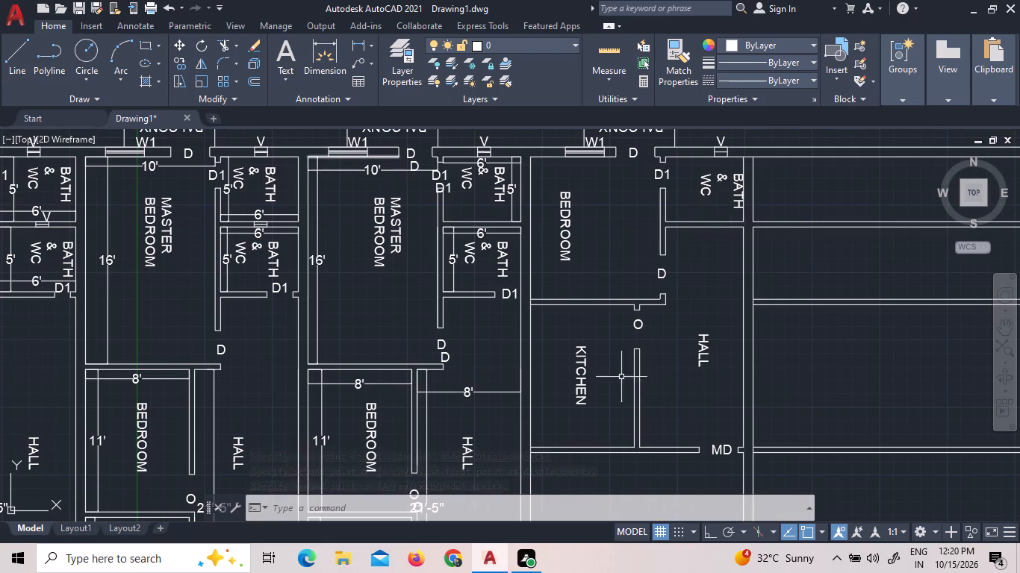
click(362, 42)
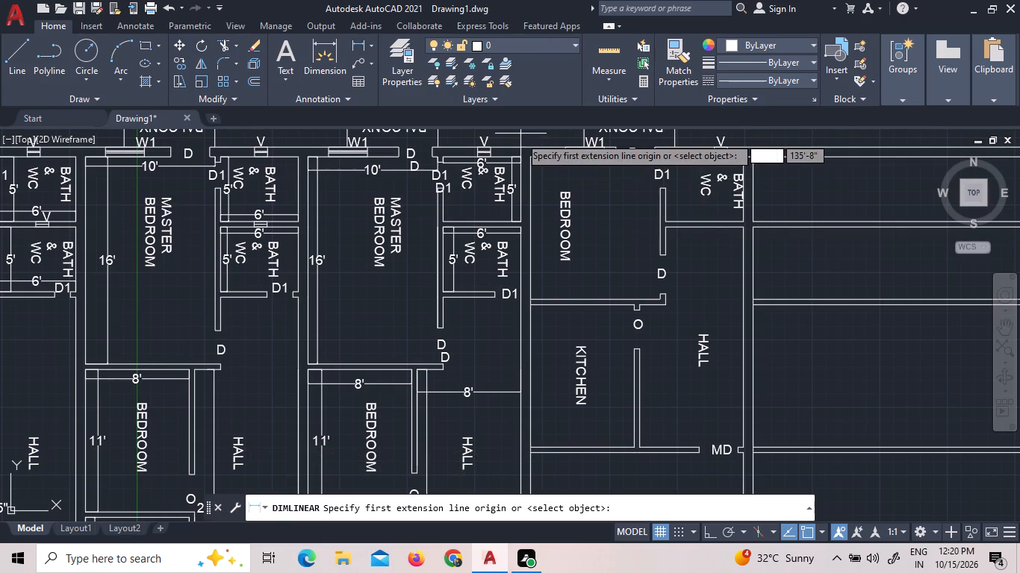
click(533, 158)
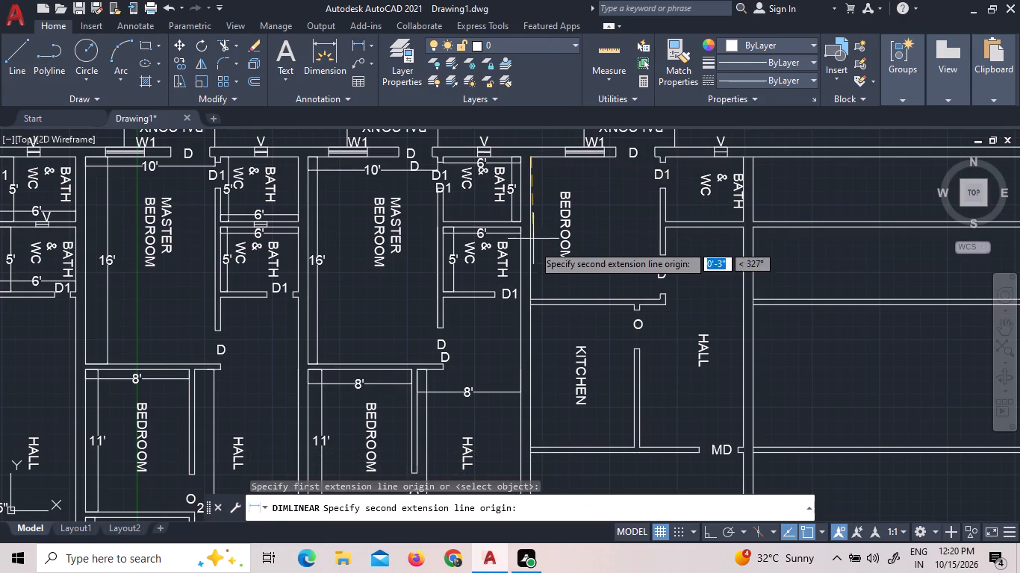
scroll(530, 299, up, 3)
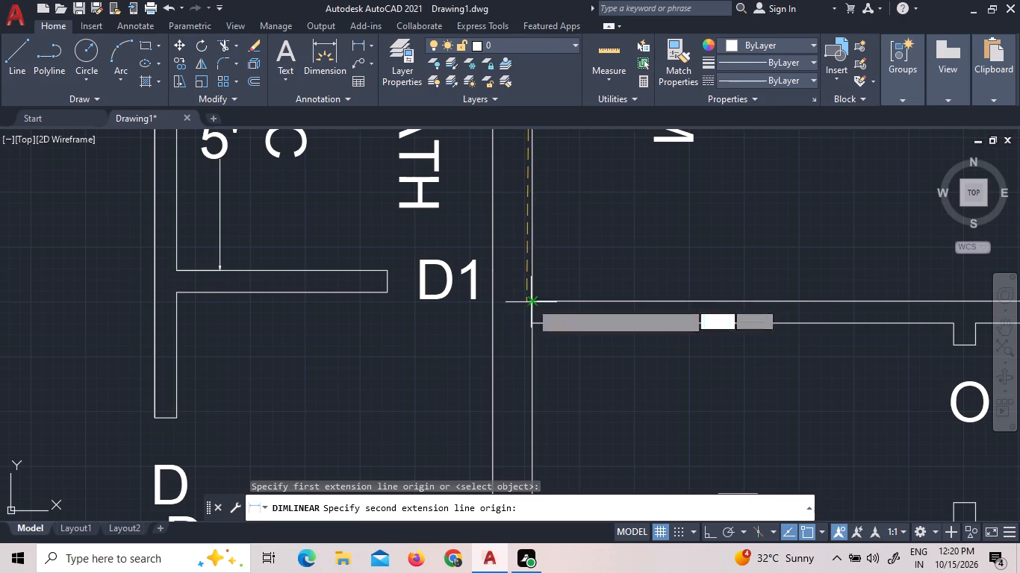
click(531, 302)
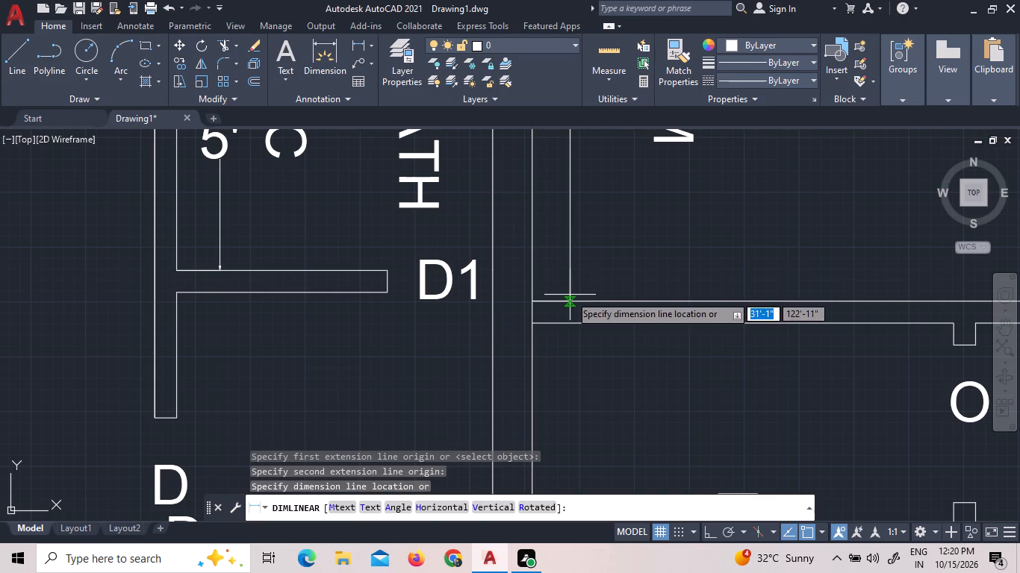
click(570, 295)
Add a horizontal linear dimension for the fourth unit's bedroom width, placed just below its north wall.
scroll(604, 296, down, 5)
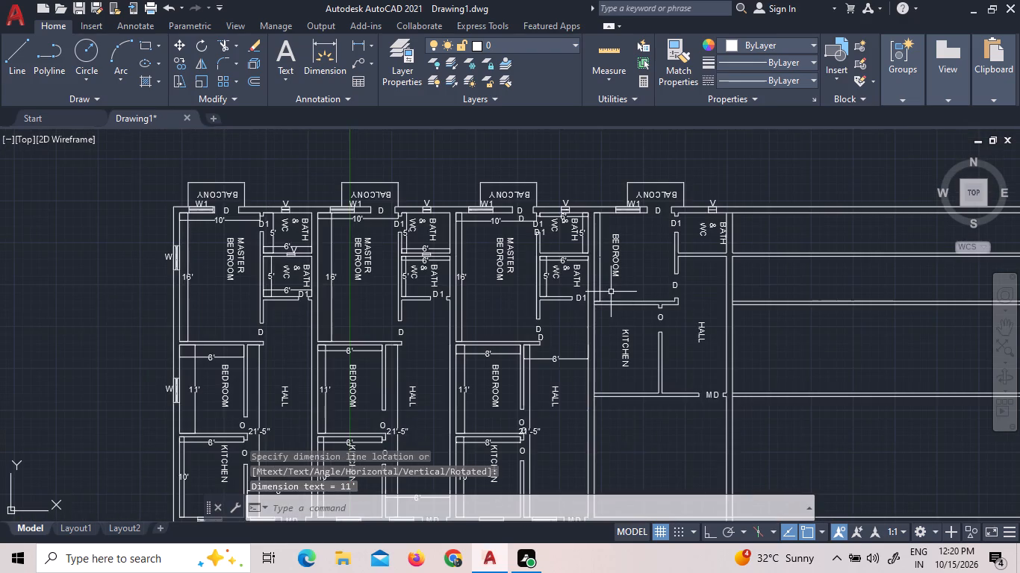
scroll(709, 216, up, 2)
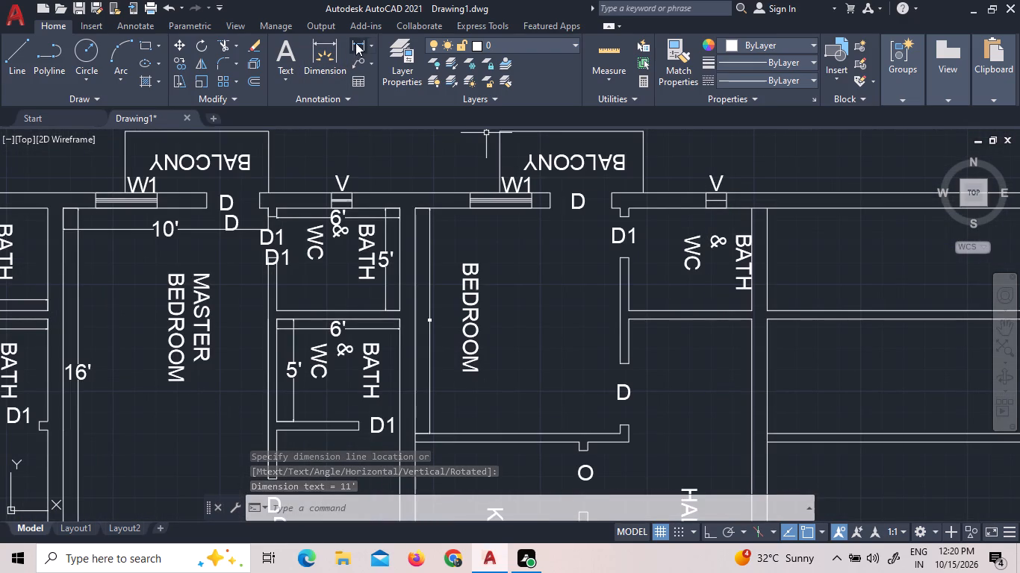
click(358, 37)
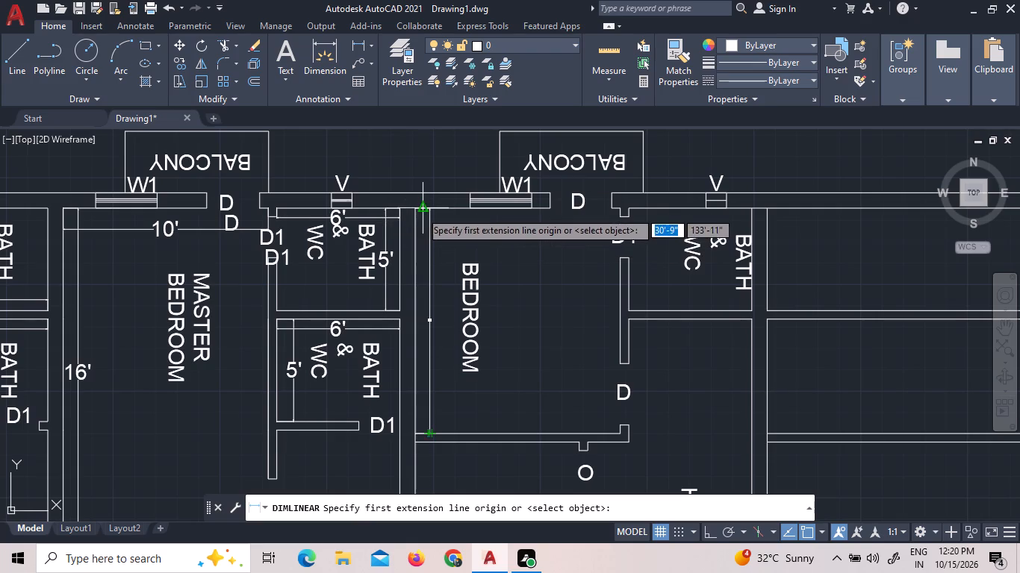
click(417, 212)
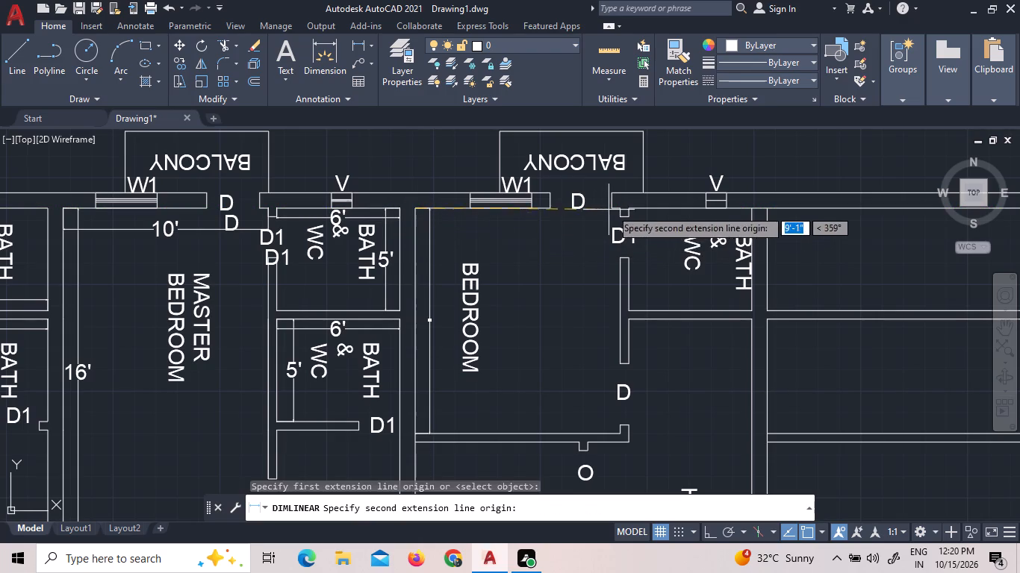
scroll(621, 213, up, 3)
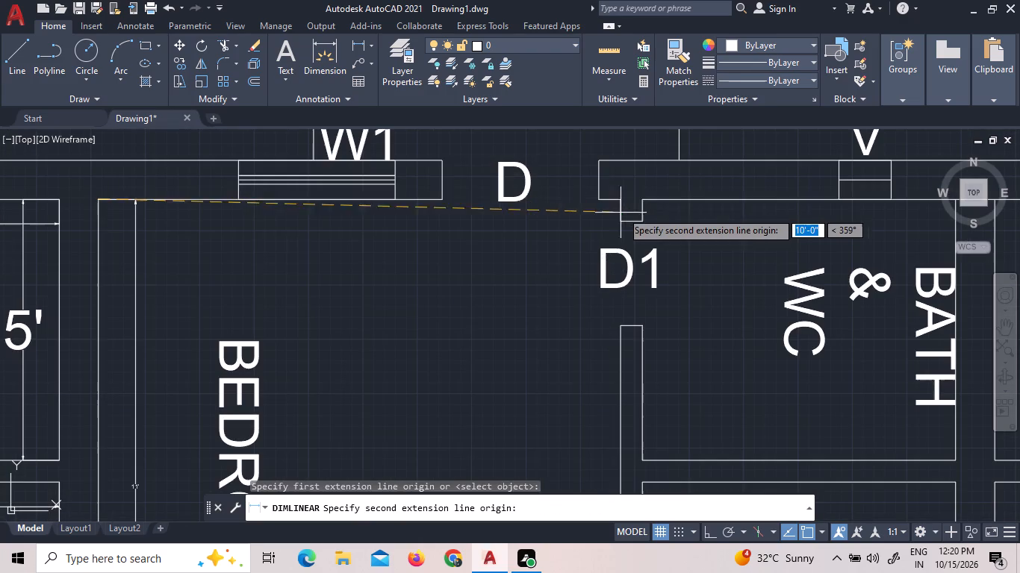
click(623, 200)
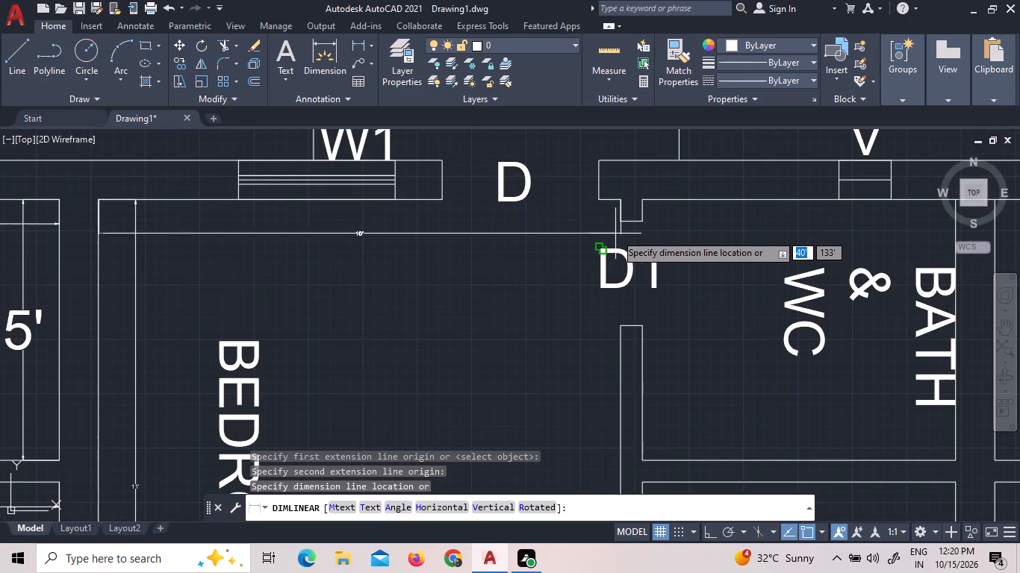
click(615, 238)
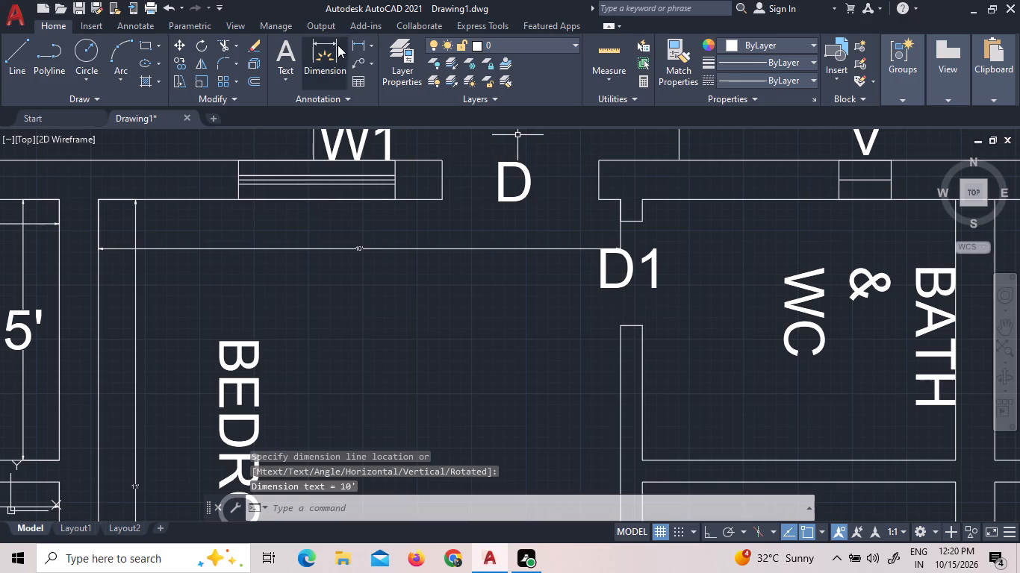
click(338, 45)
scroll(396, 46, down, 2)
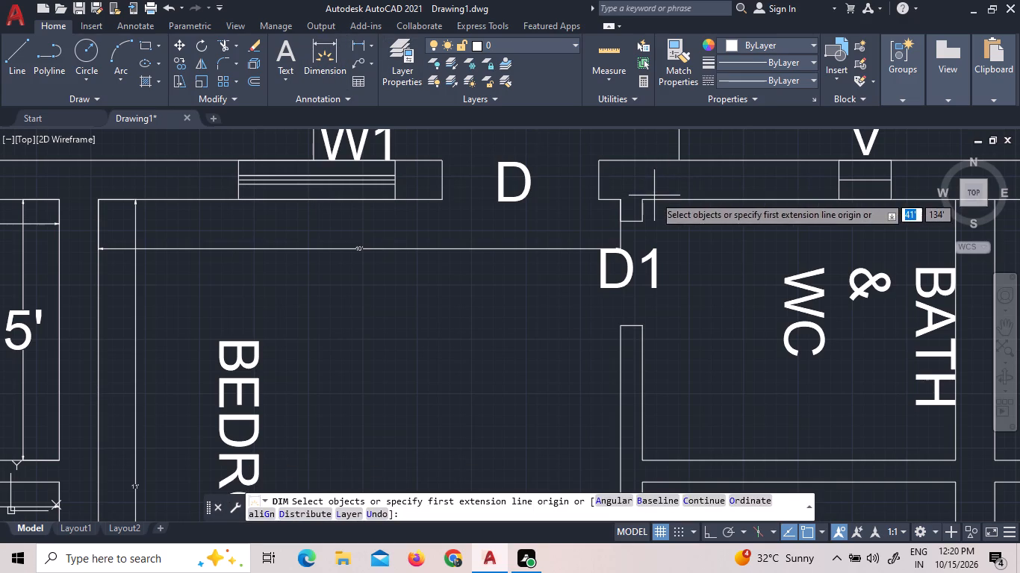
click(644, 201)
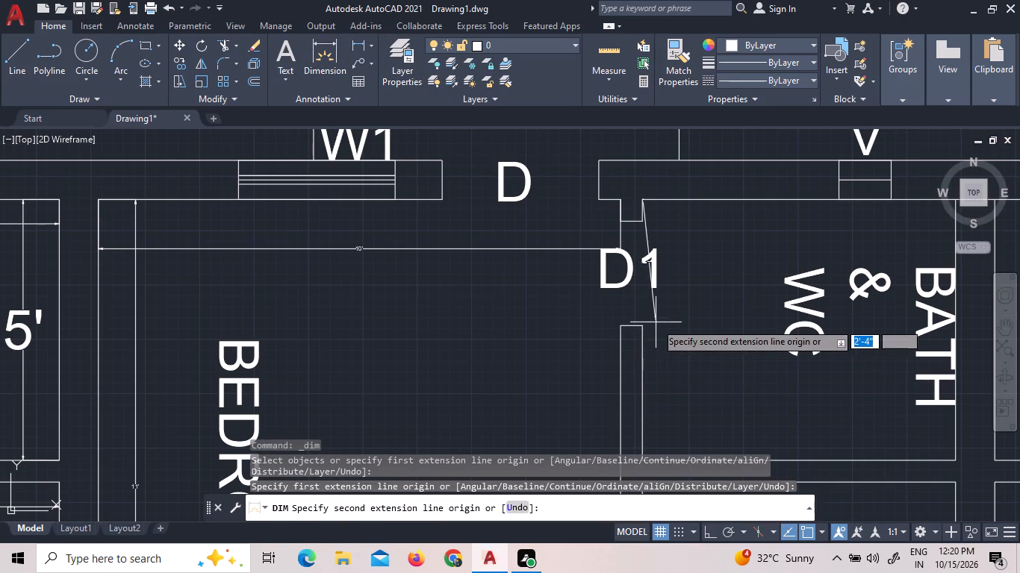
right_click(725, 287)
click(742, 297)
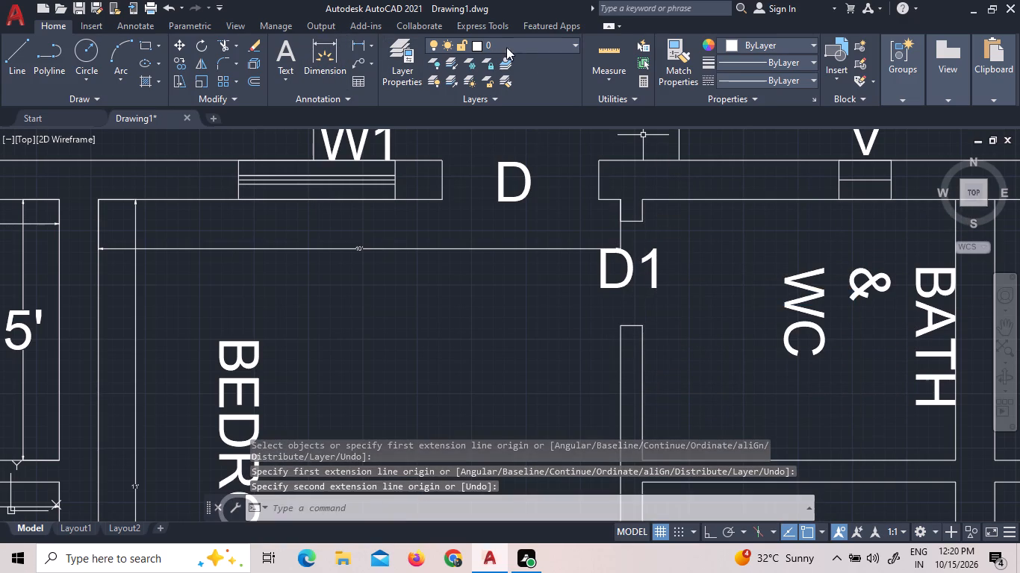
Add a vertical linear dimension for the north-south depth of the fourth unit's bath, just inside its west wall.
click(360, 48)
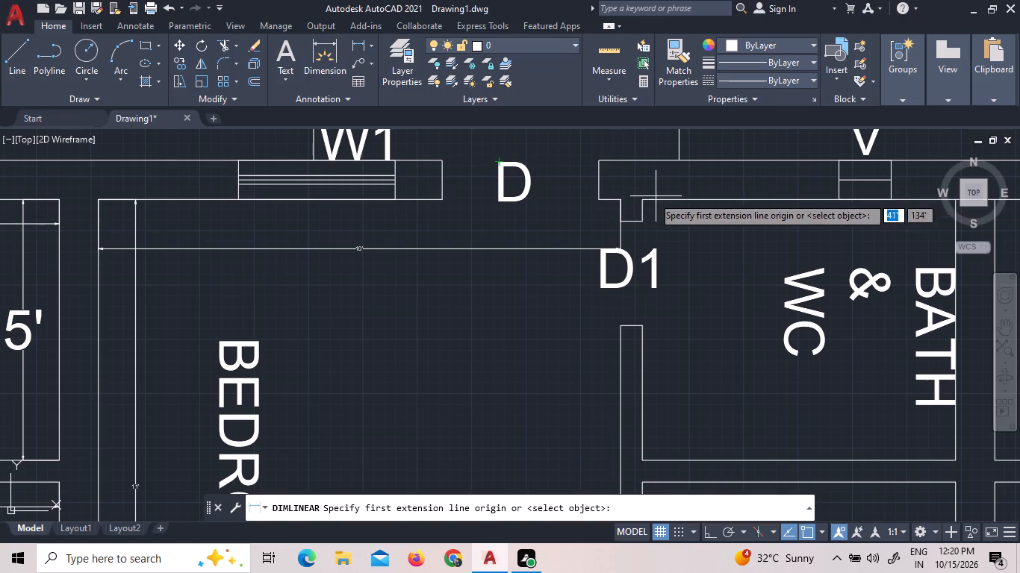
click(646, 201)
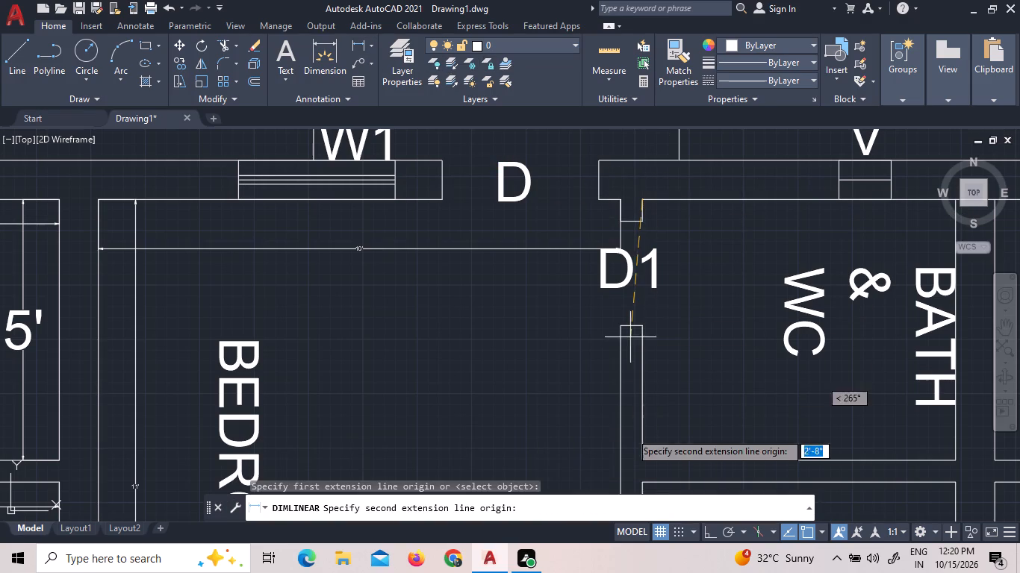
click(641, 457)
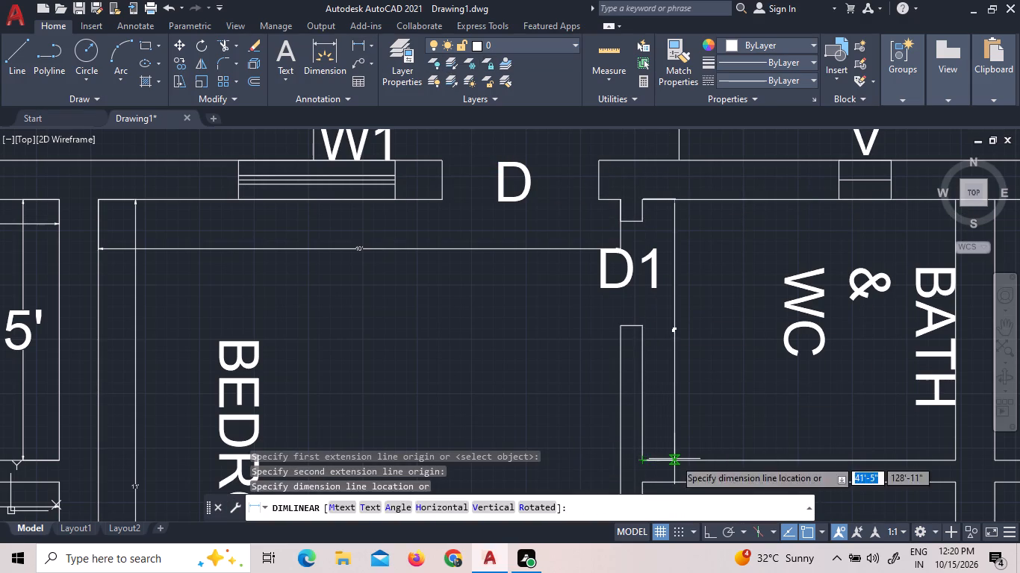
click(674, 459)
Add a horizontal linear dimension for the width of the fourth unit's bath, placed just below its north wall.
click(352, 40)
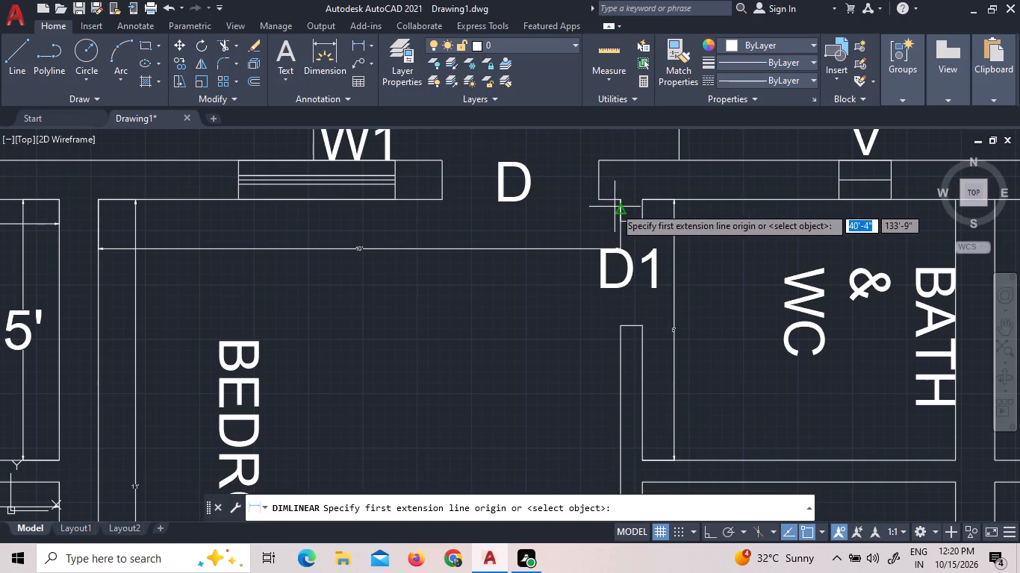
click(642, 201)
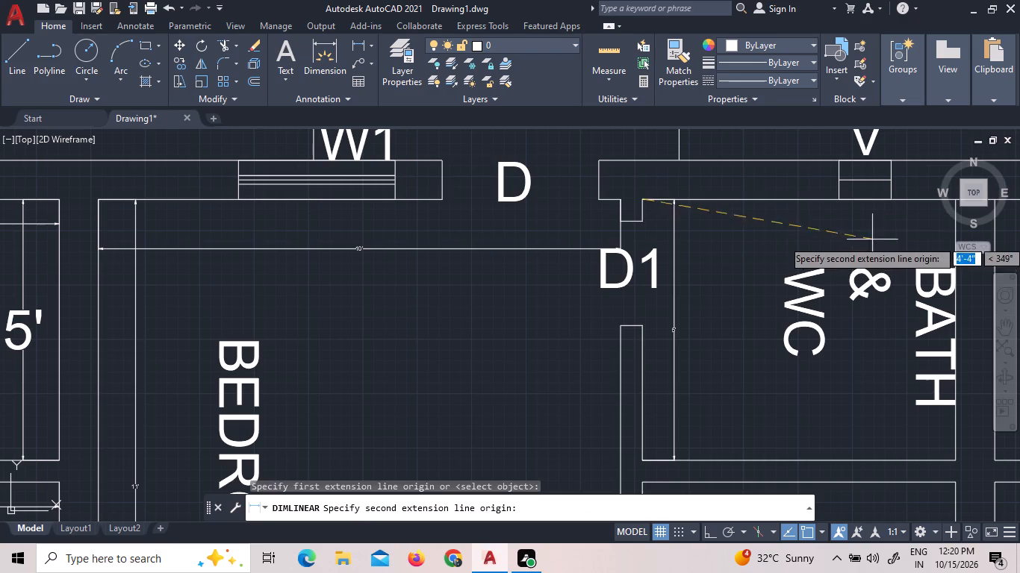
scroll(898, 219, down, 3)
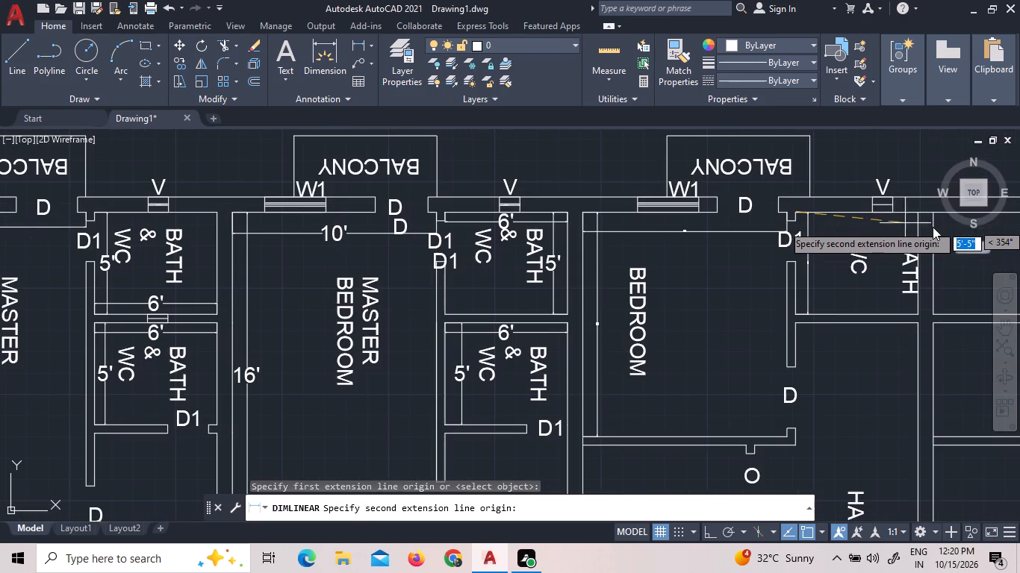
scroll(930, 212, up, 6)
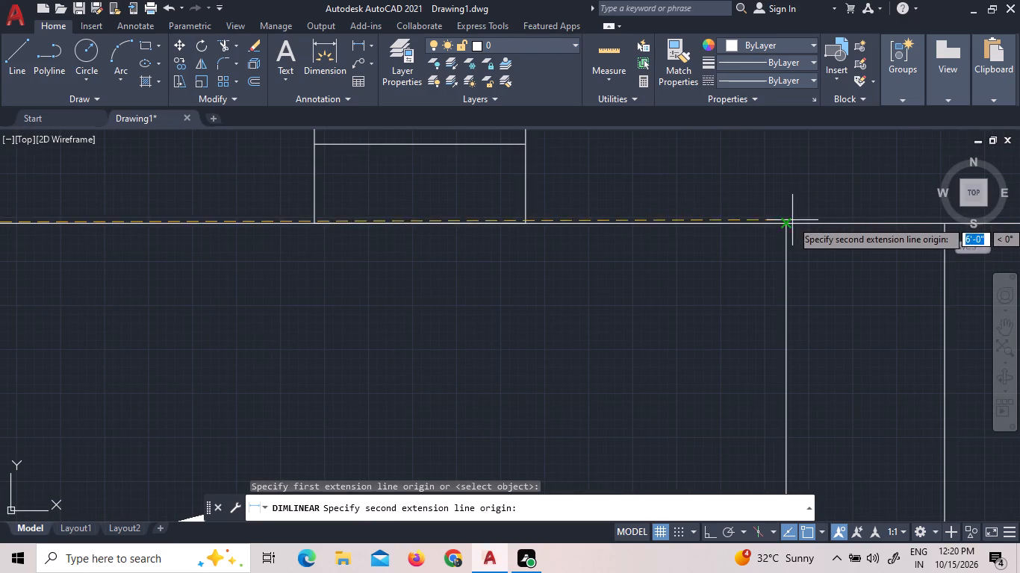
click(789, 222)
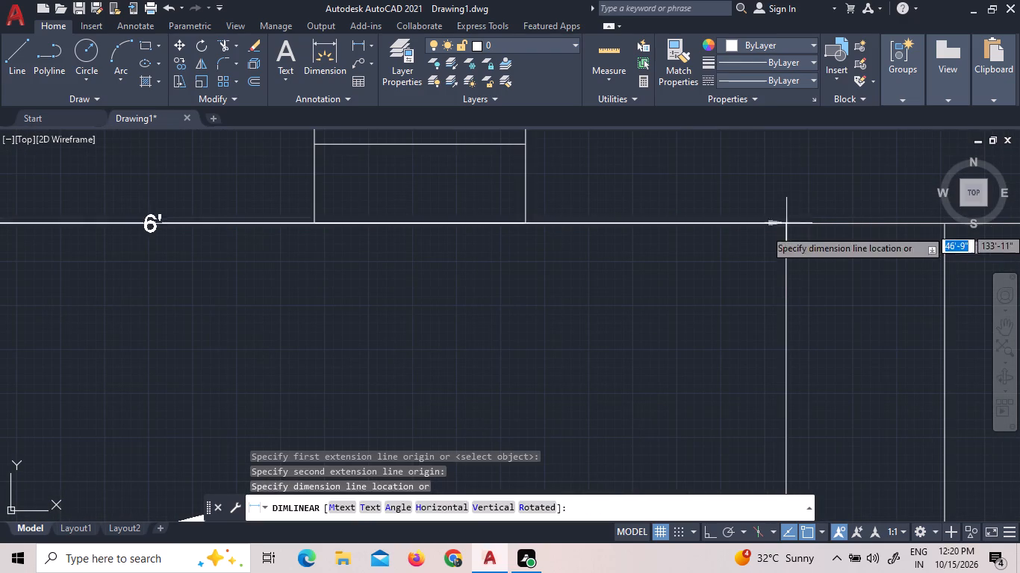
click(767, 279)
scroll(782, 245, down, 4)
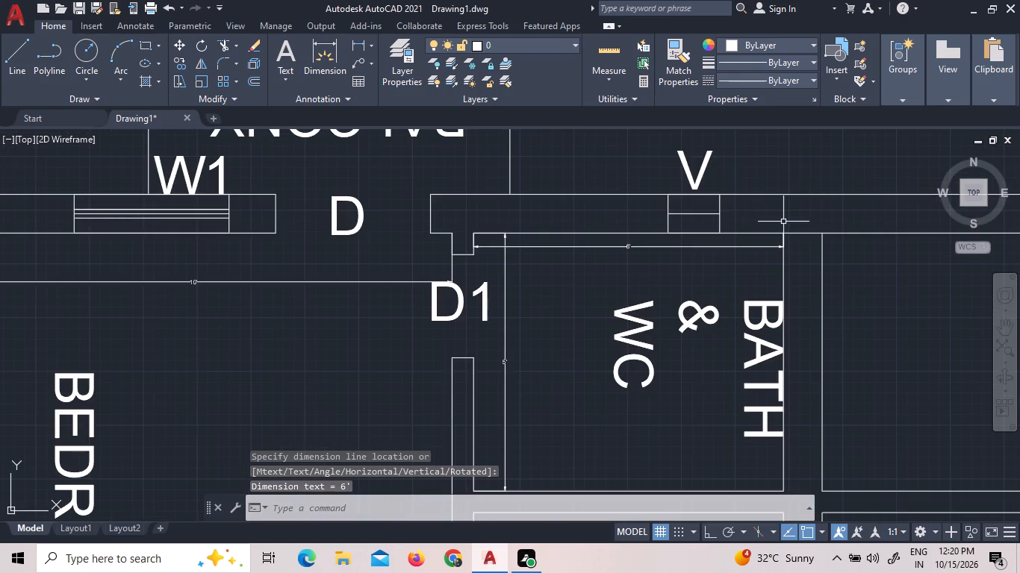
Add a vertical linear dimension for the fourth unit's kitchen length, placed just inside its west wall.
scroll(735, 251, down, 3)
middle_drag(697, 368, 697, 333)
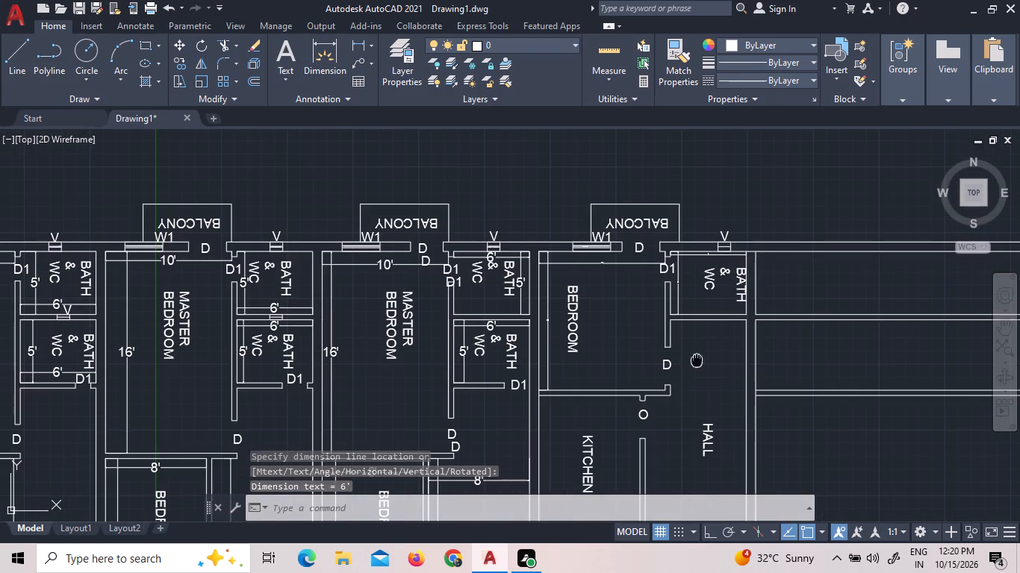
middle_drag(697, 333, 697, 275)
click(362, 47)
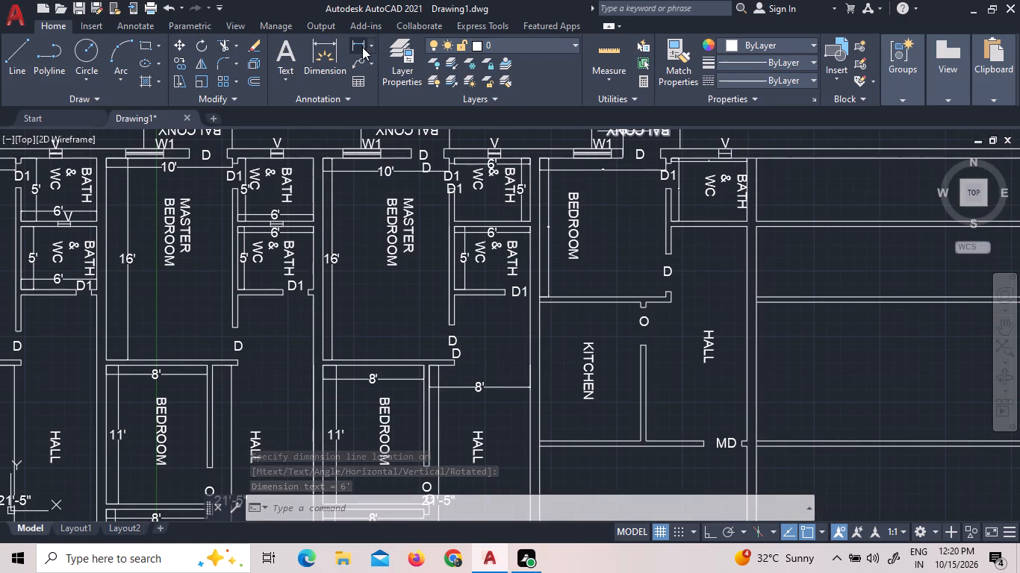
scroll(553, 315, up, 3)
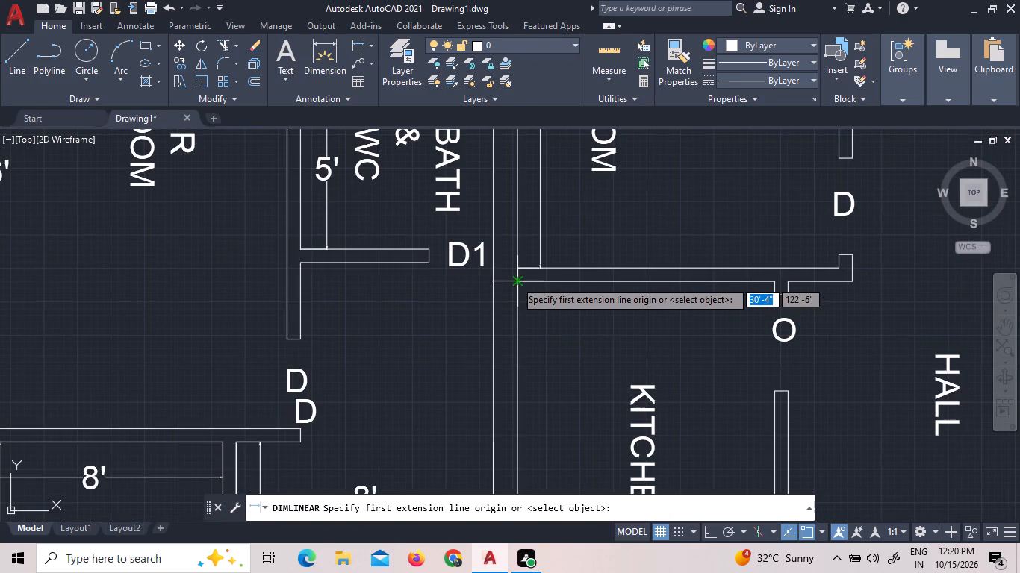
click(515, 281)
scroll(526, 288, down, 4)
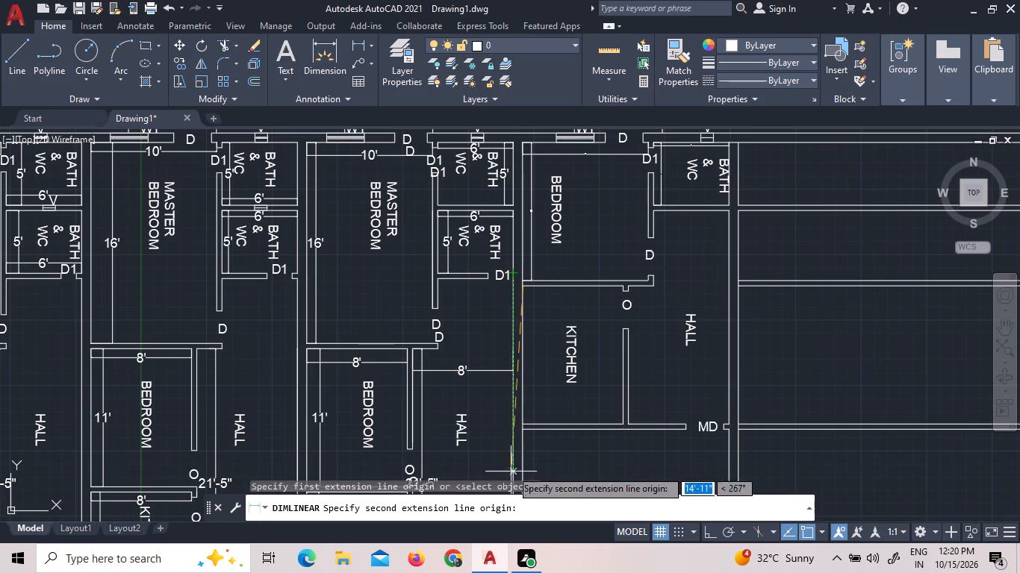
scroll(523, 431, up, 6)
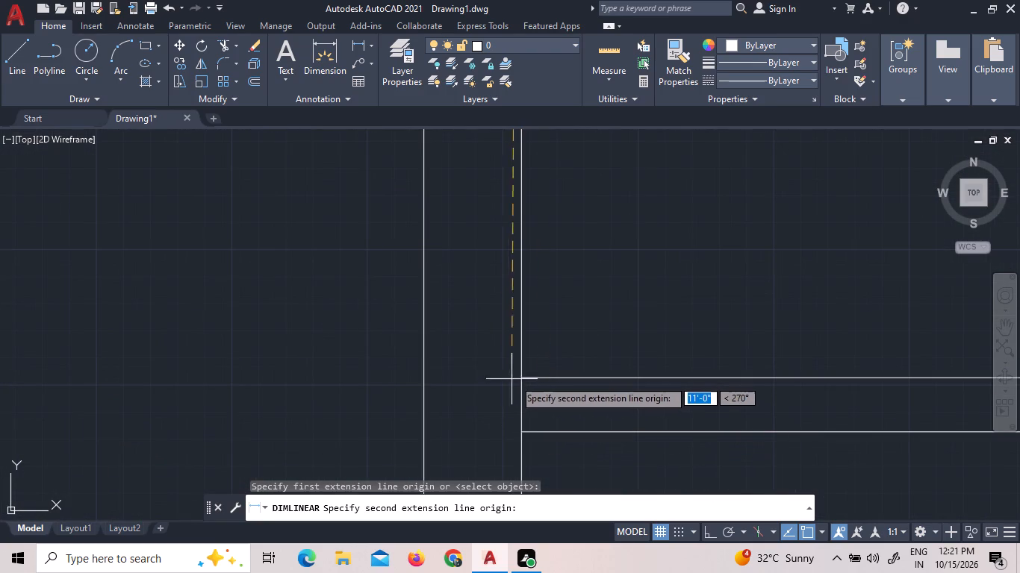
click(523, 378)
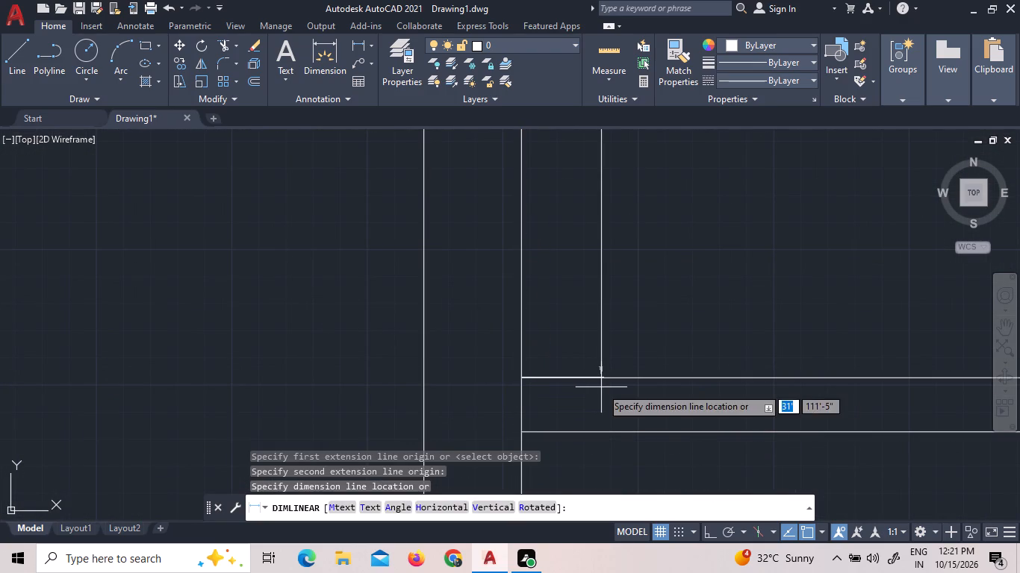
click(601, 387)
Add a horizontal linear dimension for the fourth unit's kitchen width, placed just below its north wall.
scroll(605, 433, down, 6)
scroll(727, 287, up, 1)
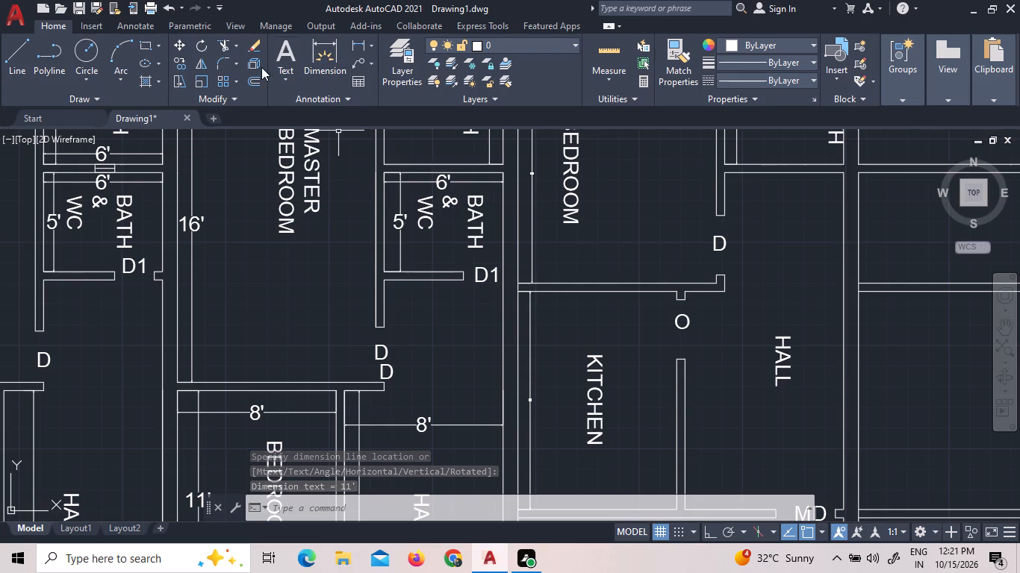
click(364, 49)
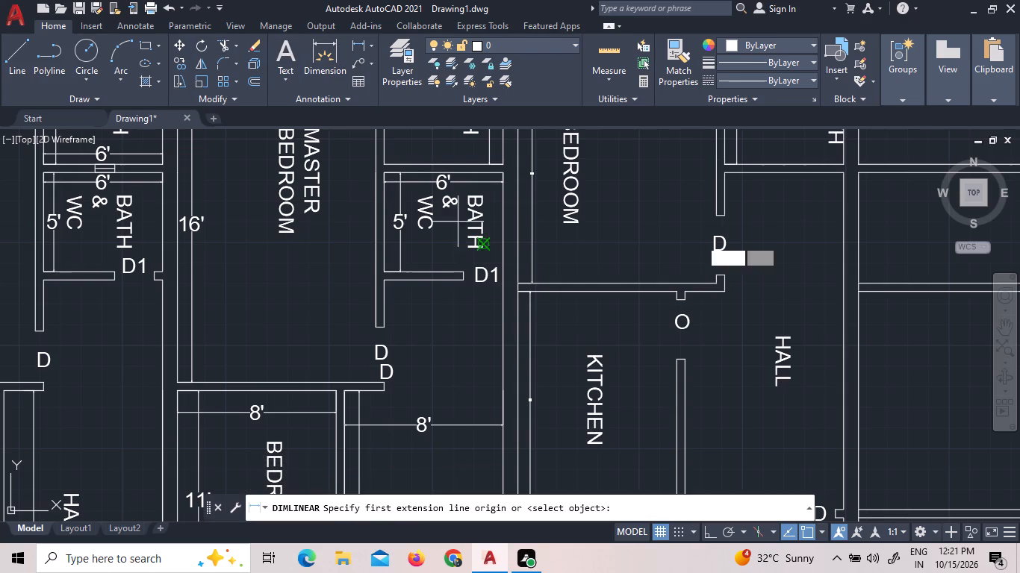
click(675, 292)
scroll(520, 286, up, 4)
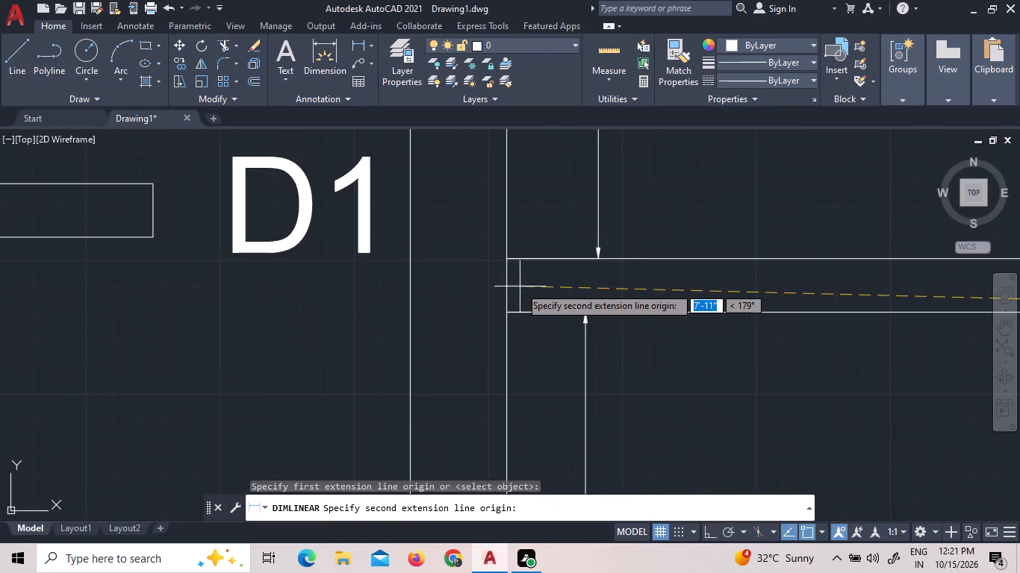
click(506, 310)
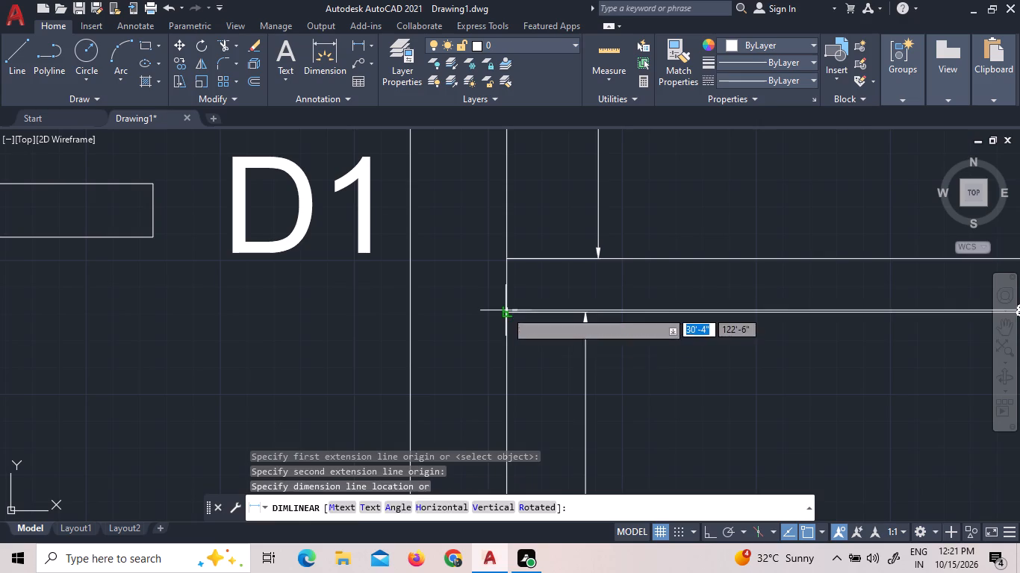
click(493, 366)
Set the text height of the fourth unit's kitchen width dimension to 9".
scroll(811, 368, down, 4)
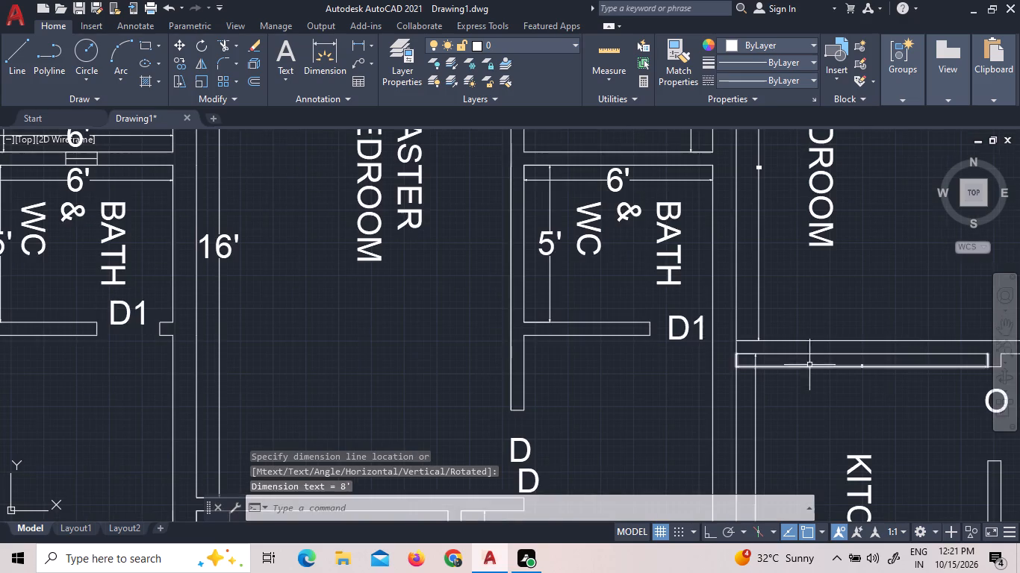
middle_drag(948, 383, 930, 376)
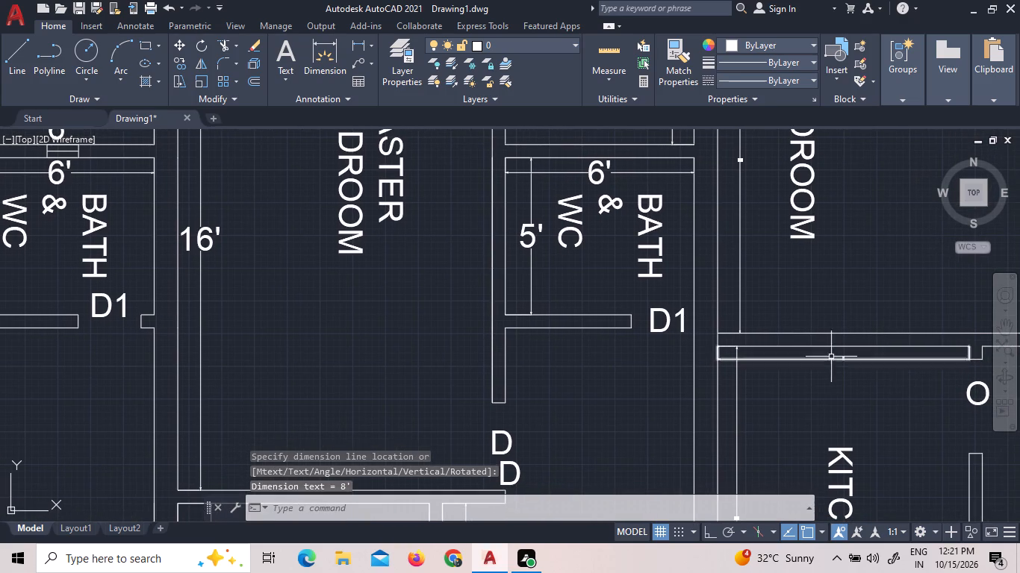
scroll(856, 369, up, 5)
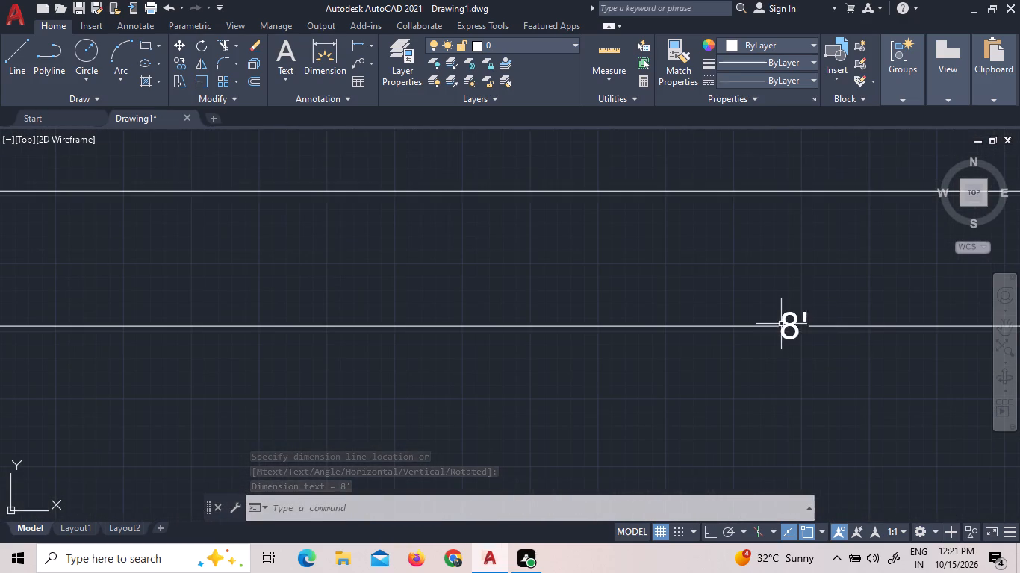
scroll(781, 324, up, 3)
triple_click(809, 289)
triple_click(809, 289)
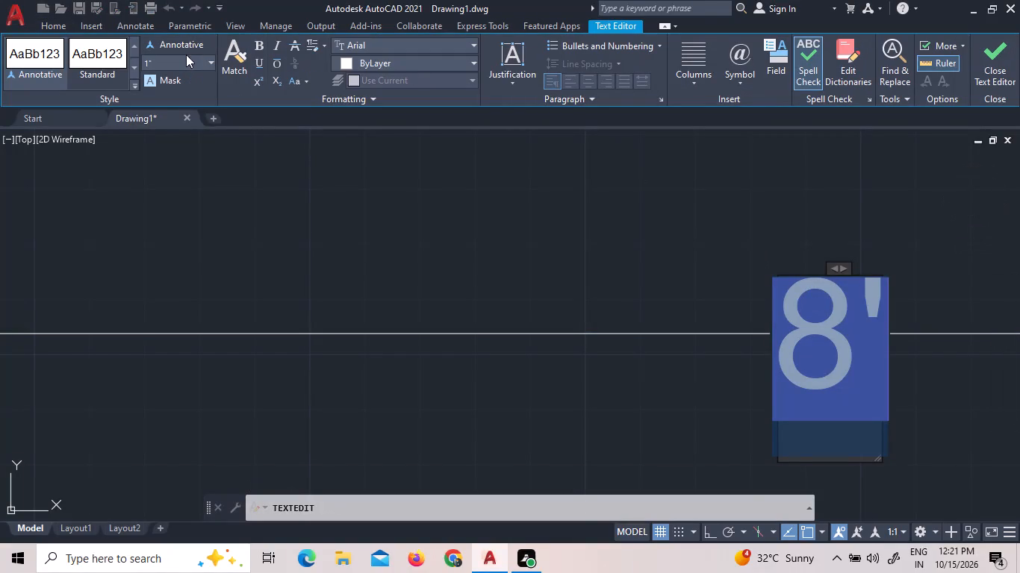
click(212, 62)
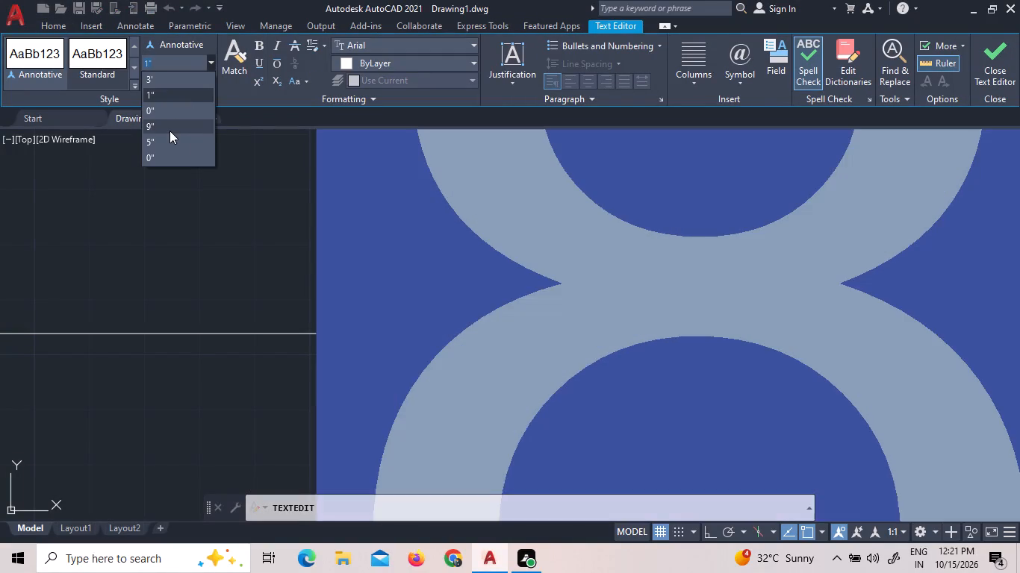
click(170, 131)
click(176, 174)
Set the text height of the fourth unit's vertical kitchen length dimension to 9".
scroll(382, 501, down, 6)
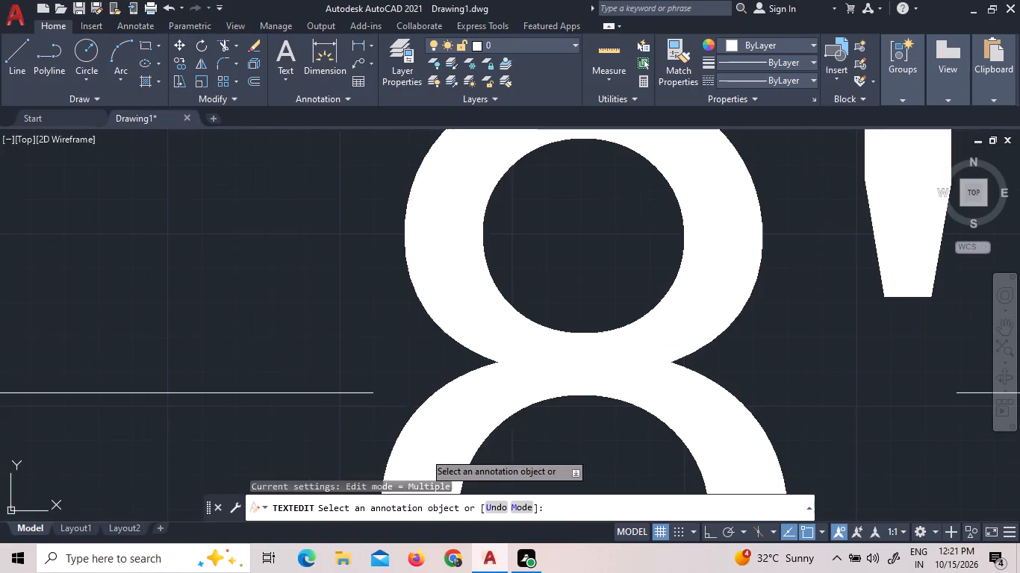
scroll(415, 428, down, 6)
scroll(299, 392, down, 3)
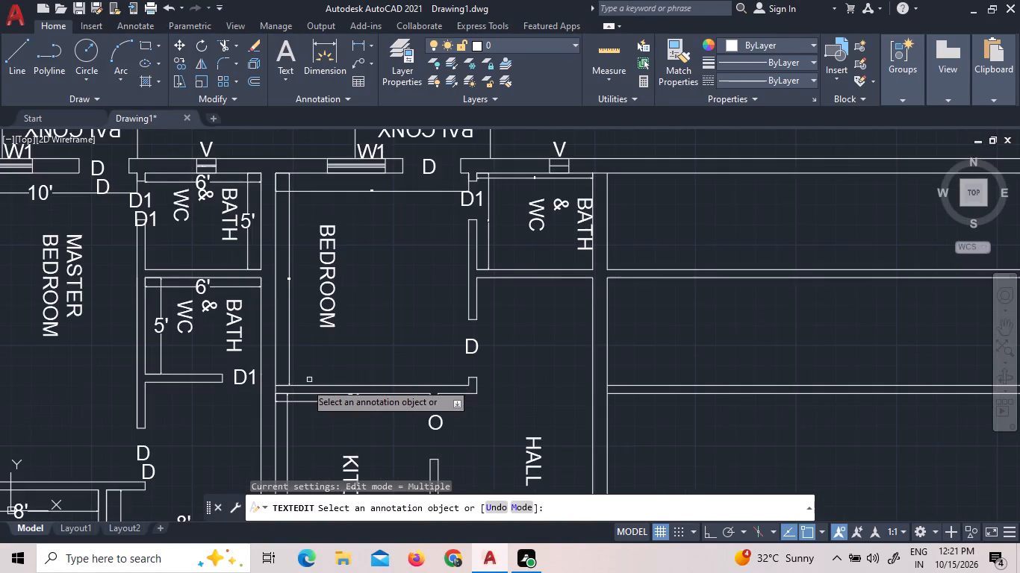
scroll(298, 398, down, 2)
scroll(285, 476, up, 4)
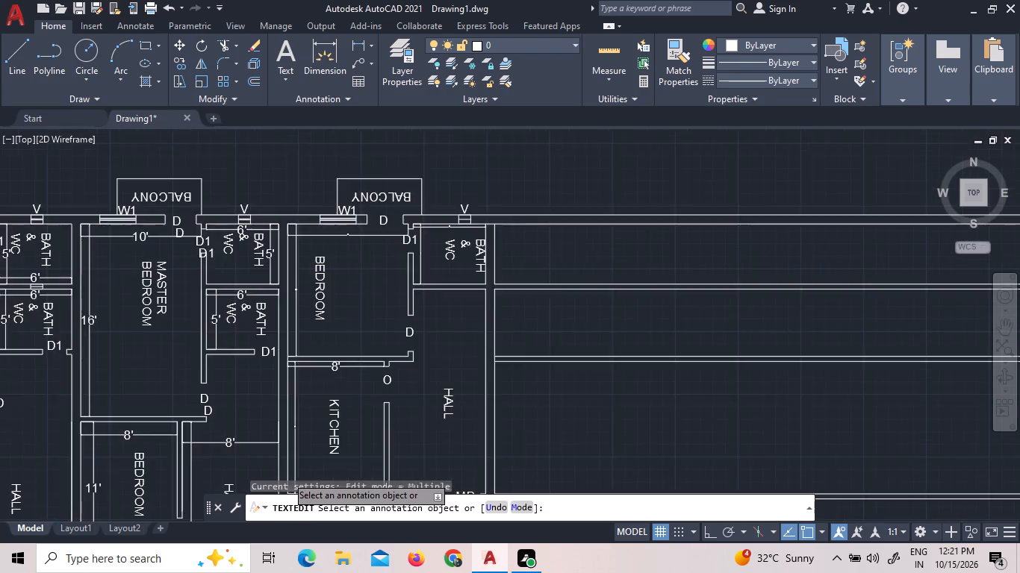
scroll(323, 351, up, 2)
scroll(261, 383, up, 3)
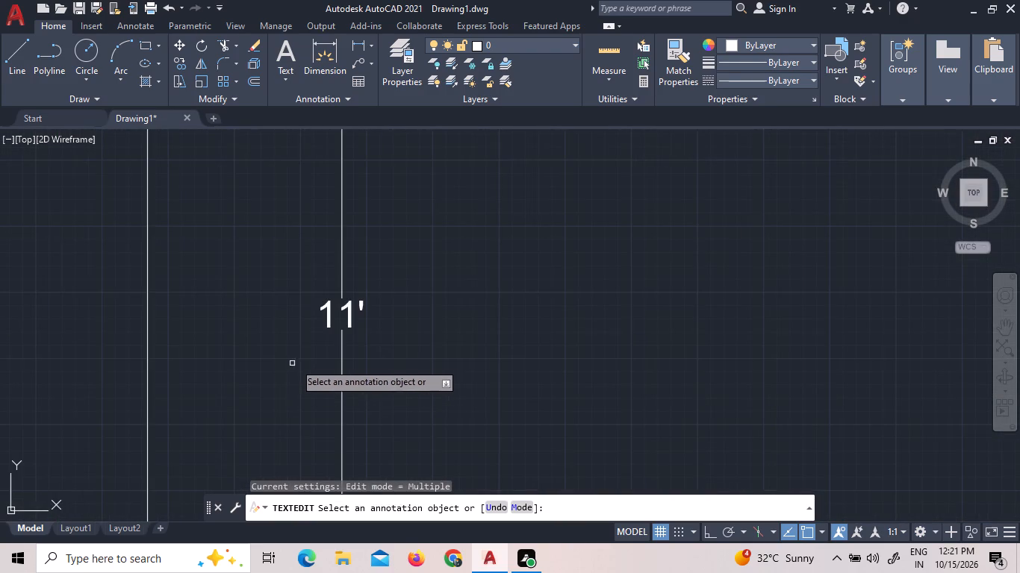
scroll(317, 320, up, 3)
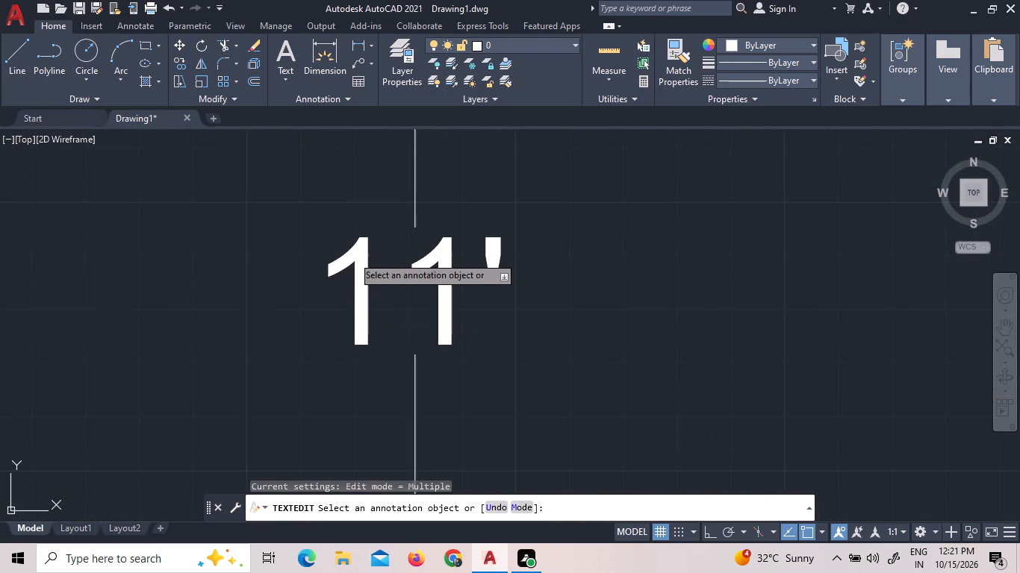
triple_click(352, 256)
double_click(352, 256)
right_click(352, 256)
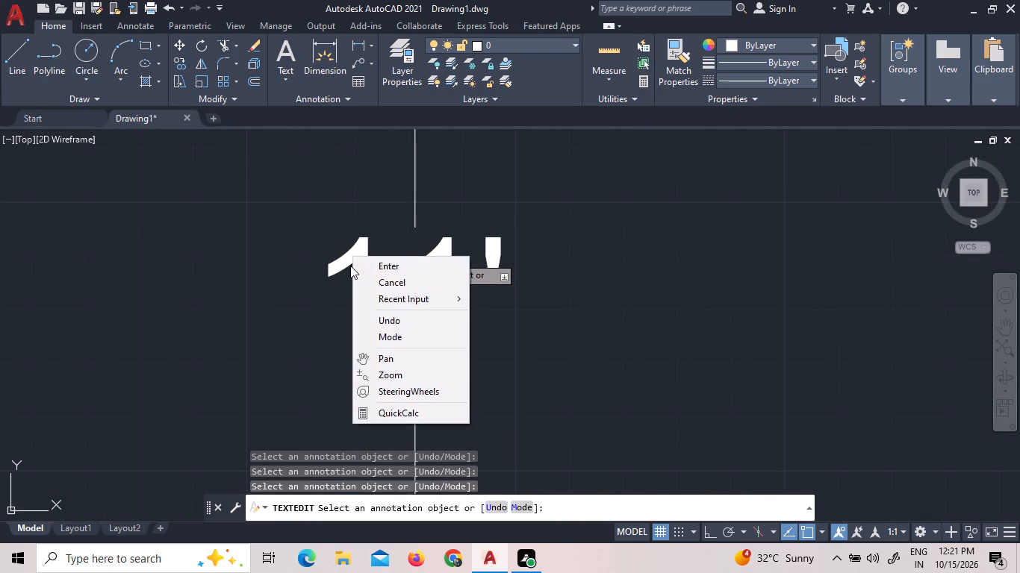
click(356, 264)
triple_click(356, 264)
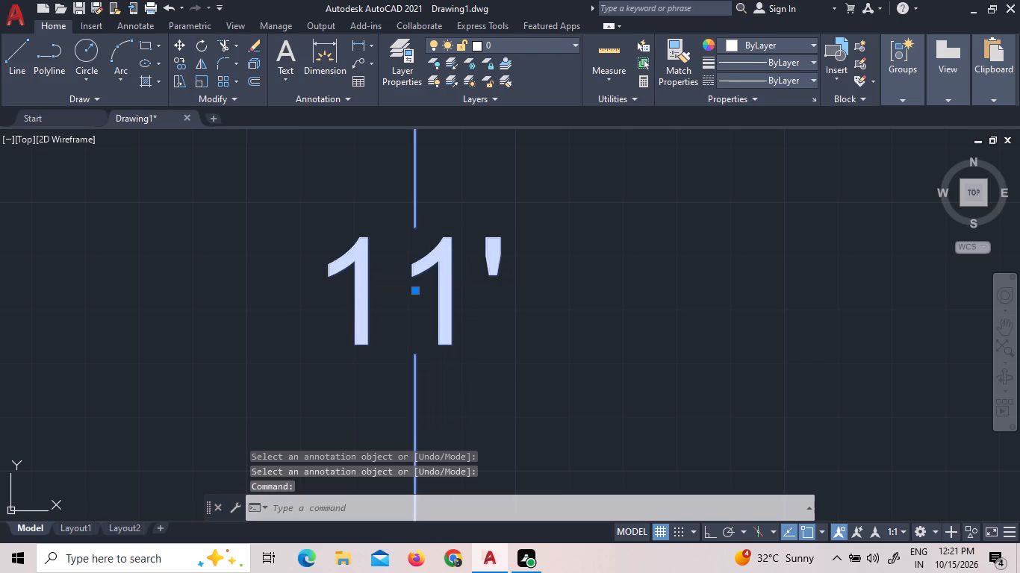
click(214, 64)
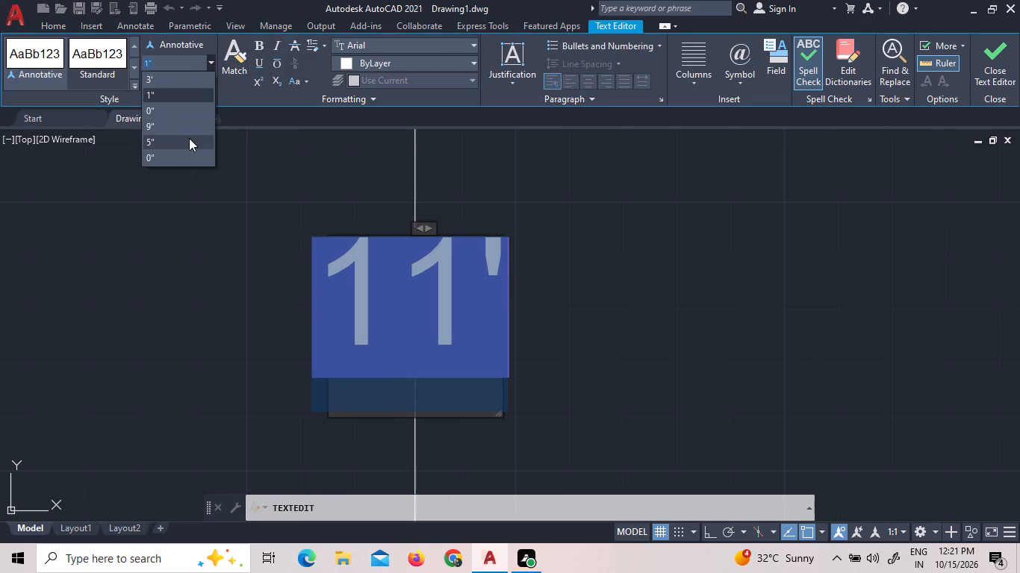
click(189, 126)
scroll(371, 365, down, 7)
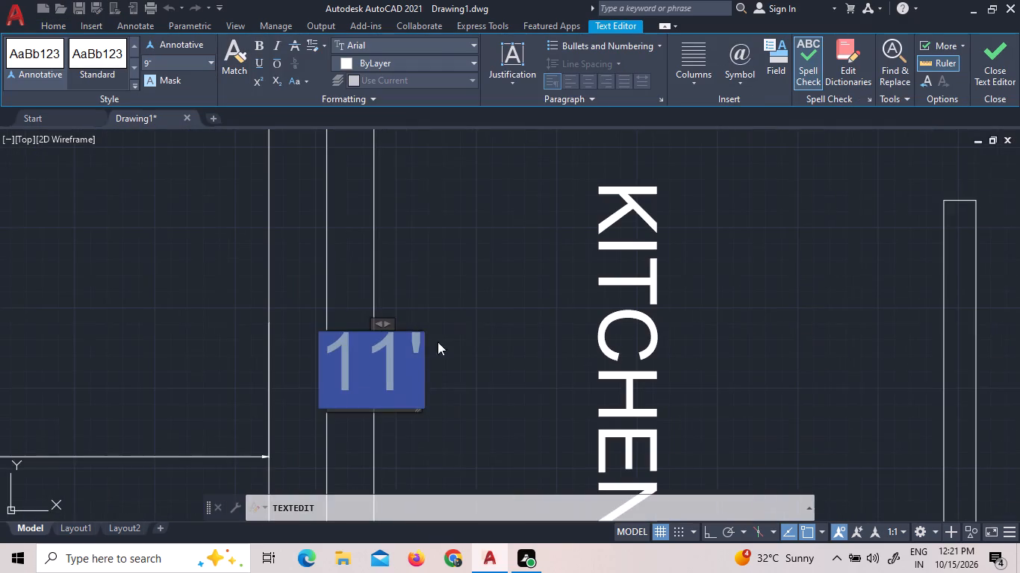
click(496, 304)
Set the text height of the fourth unit's vertical bedroom length dimension to 9".
scroll(511, 382, down, 6)
scroll(632, 327, down, 2)
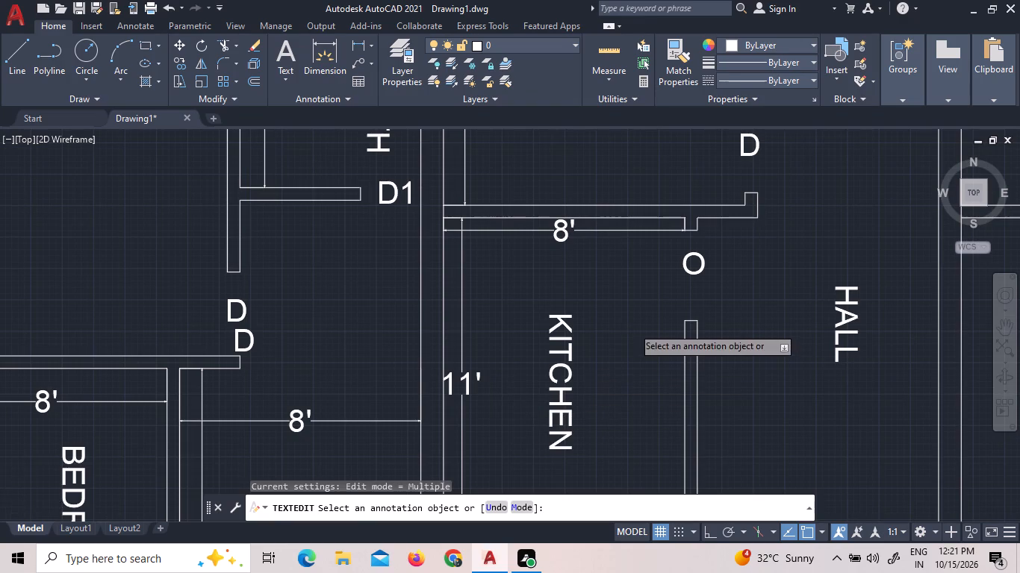
scroll(623, 294, down, 1)
scroll(594, 226, up, 2)
scroll(553, 289, up, 2)
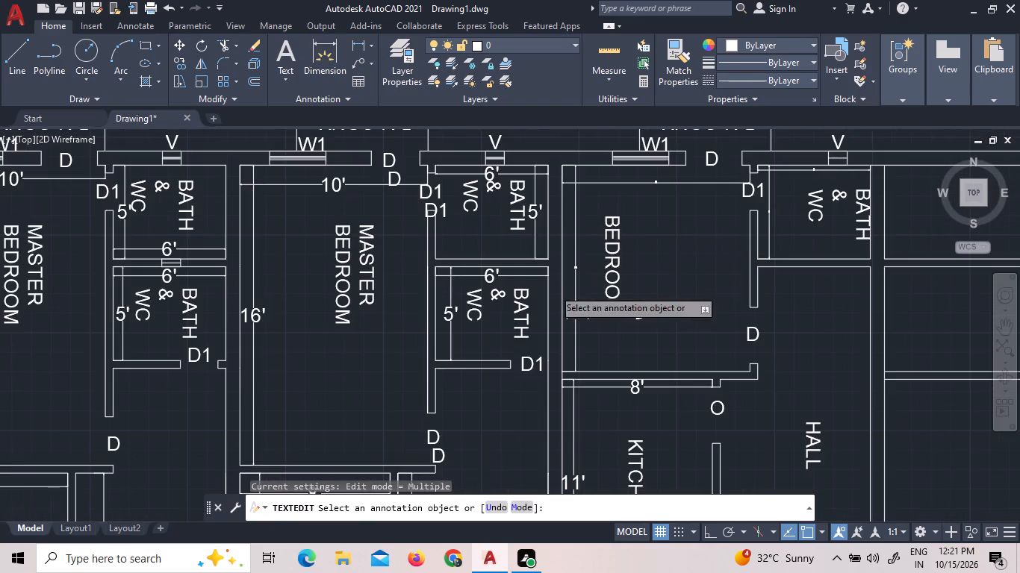
scroll(591, 225, up, 5)
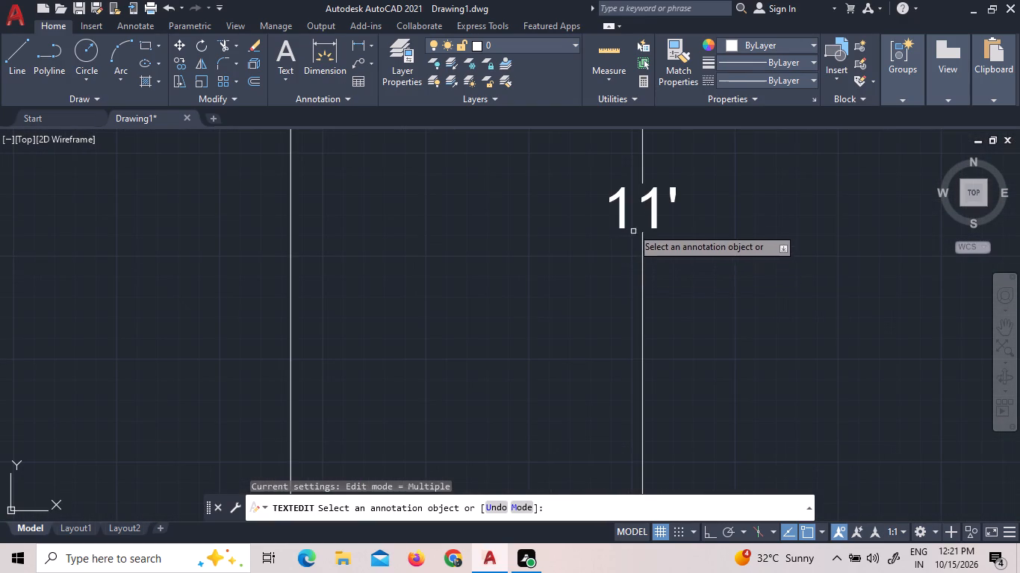
click(623, 197)
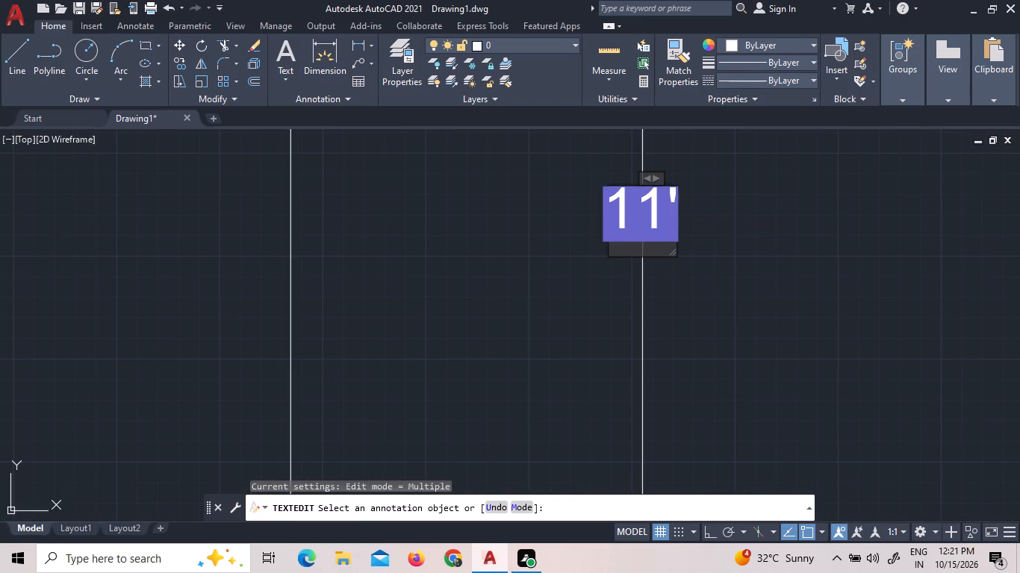
double_click(614, 190)
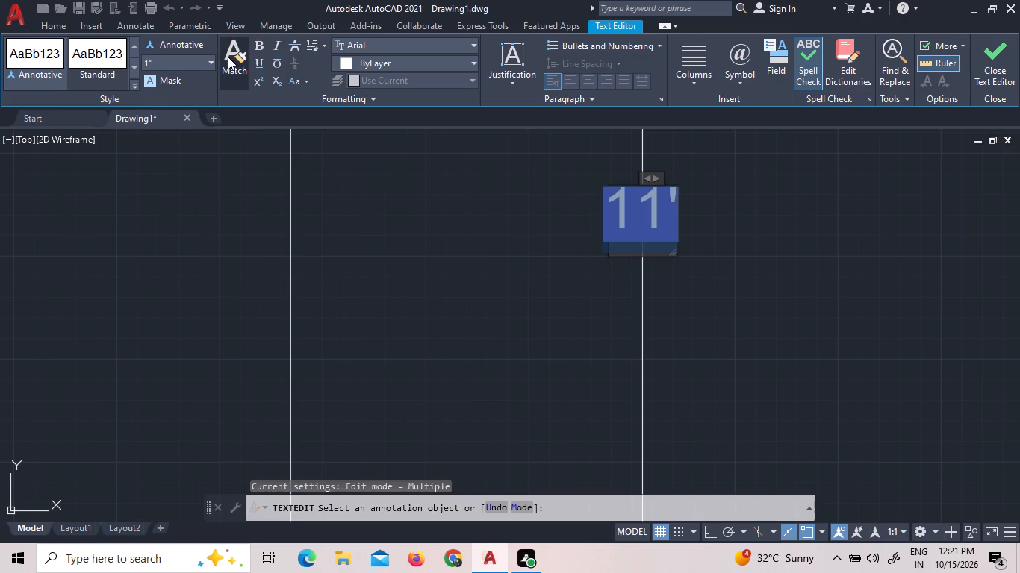
click(213, 64)
click(176, 131)
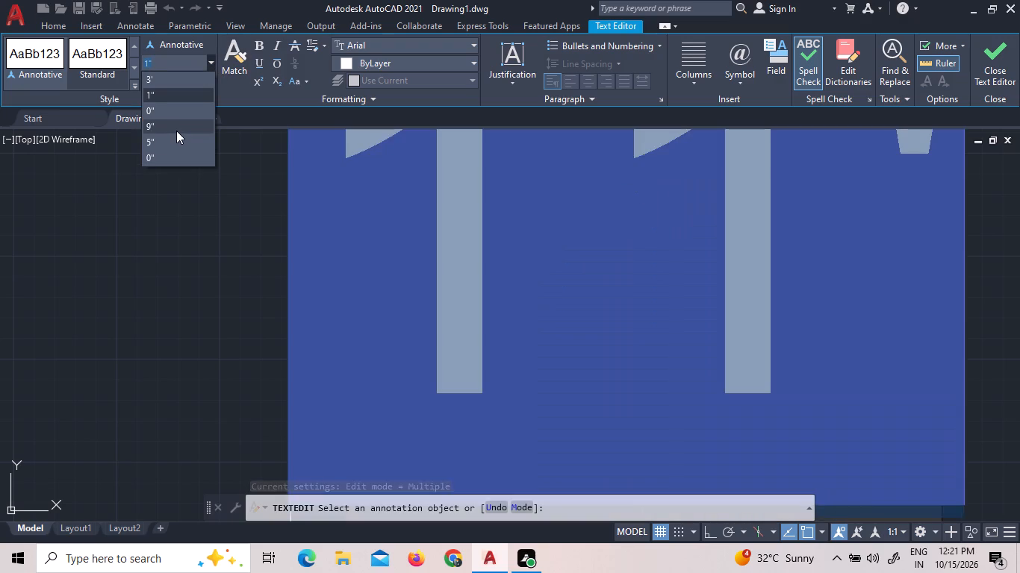
click(174, 228)
Set the text height of the fourth unit's horizontal bedroom width dimension to 9".
scroll(248, 369, down, 5)
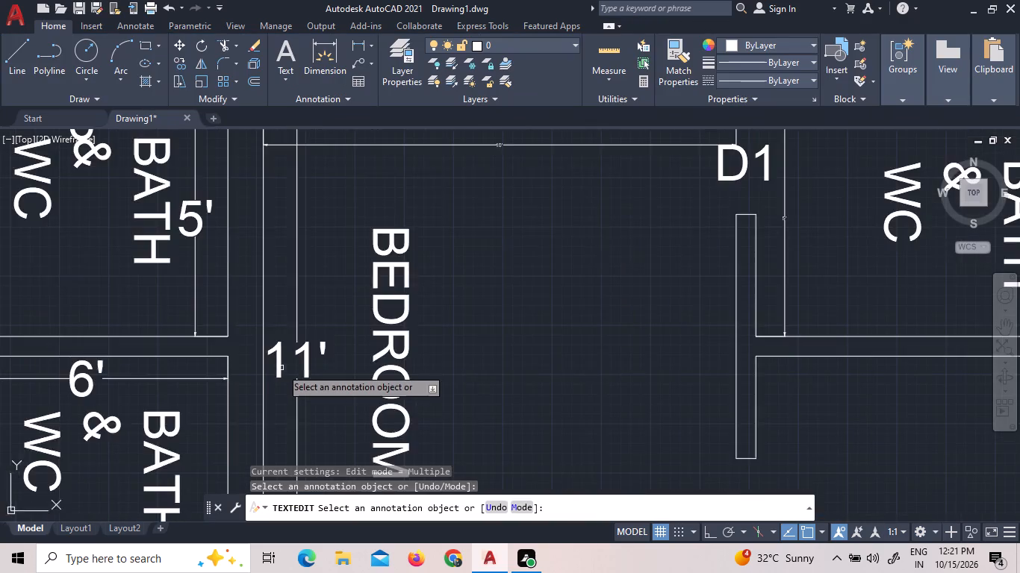
scroll(281, 368, down, 2)
scroll(360, 289, up, 3)
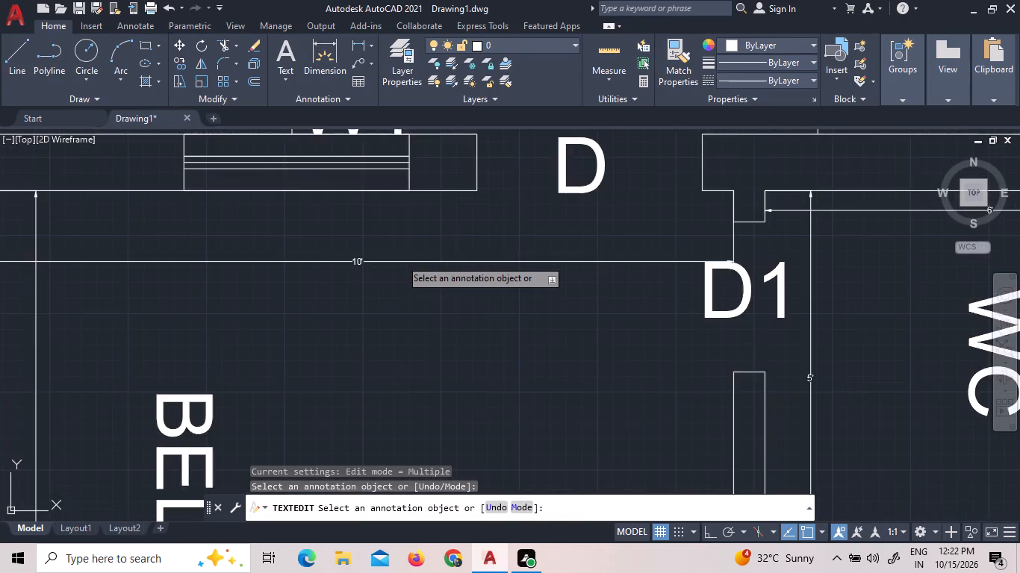
scroll(401, 255, up, 1)
scroll(342, 267, up, 5)
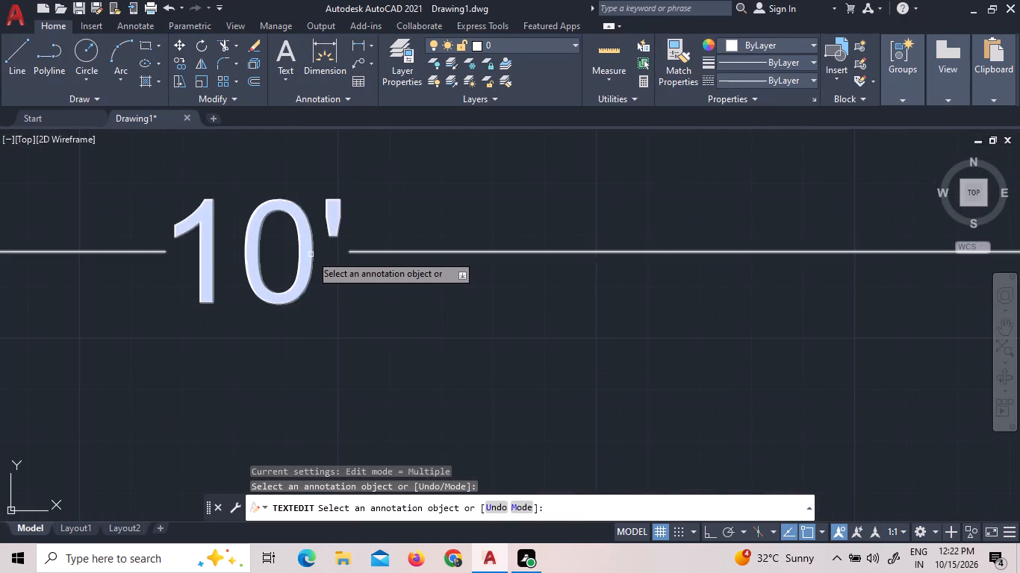
triple_click(311, 254)
double_click(311, 254)
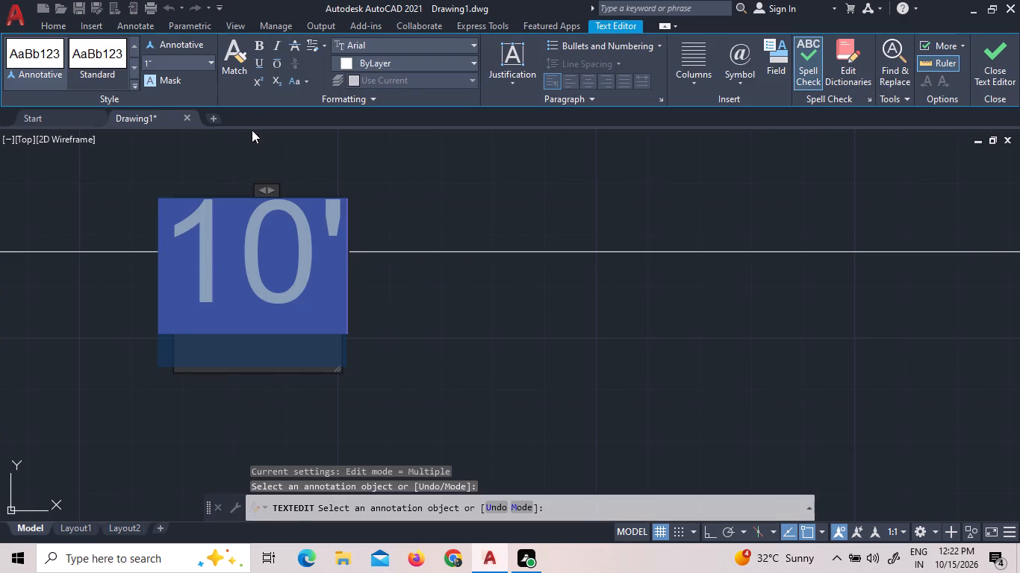
click(209, 60)
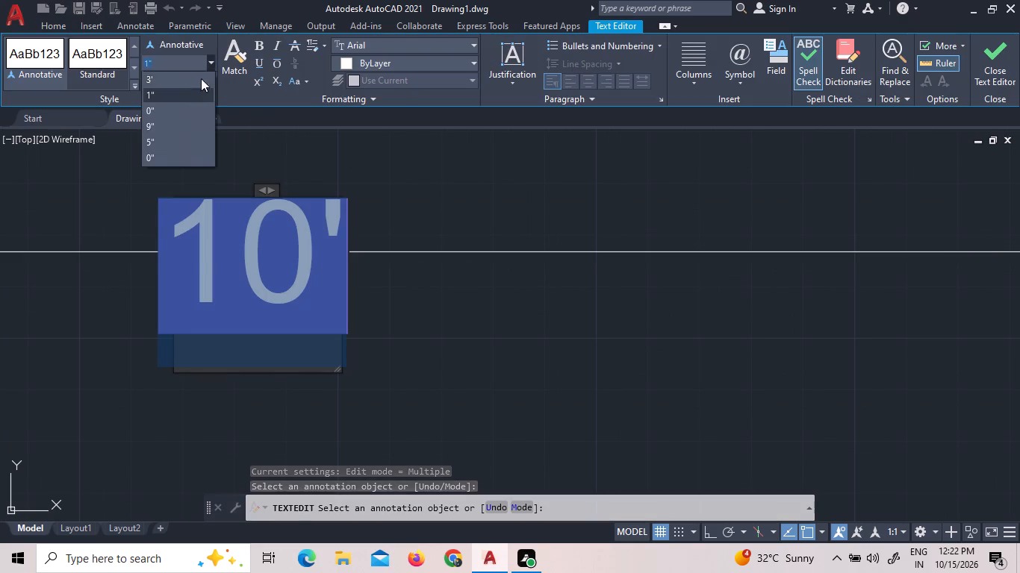
click(170, 122)
scroll(511, 318, down, 2)
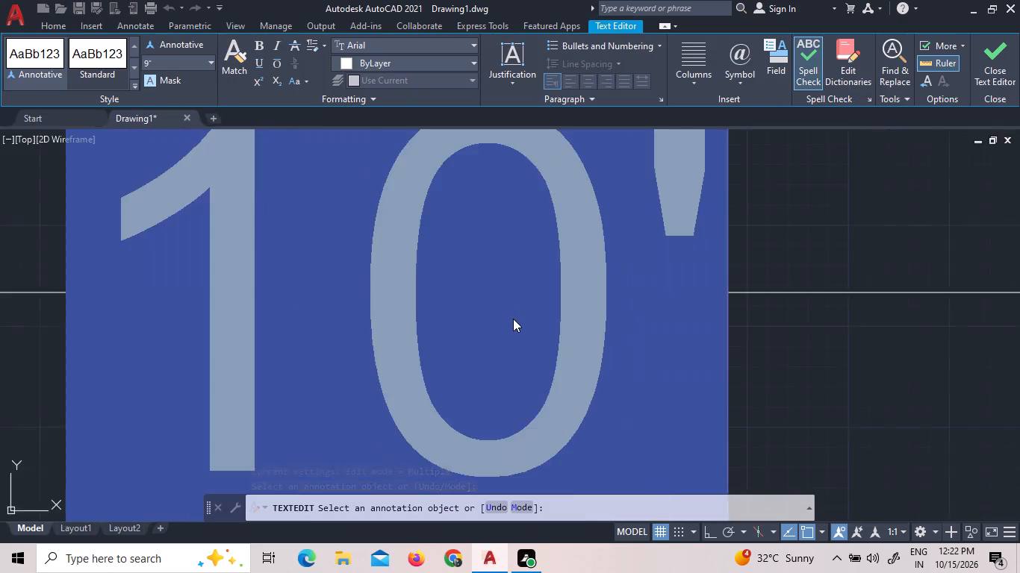
scroll(513, 319, down, 3)
click(715, 242)
Set the text height of the vertical length dimension in the fourth unit's bath & WC to 9".
scroll(714, 242, down, 6)
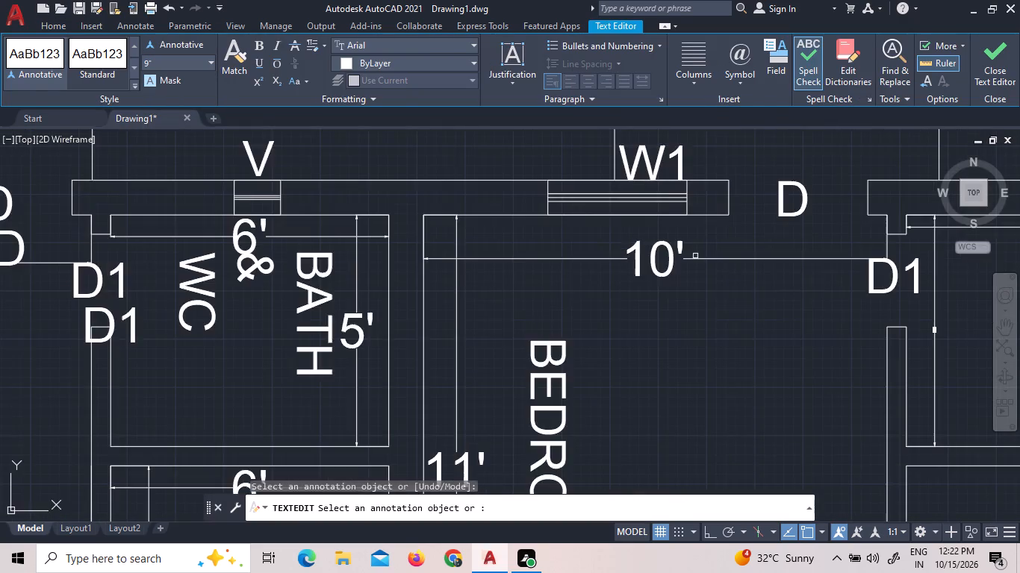
scroll(691, 259, down, 3)
scroll(783, 236, up, 2)
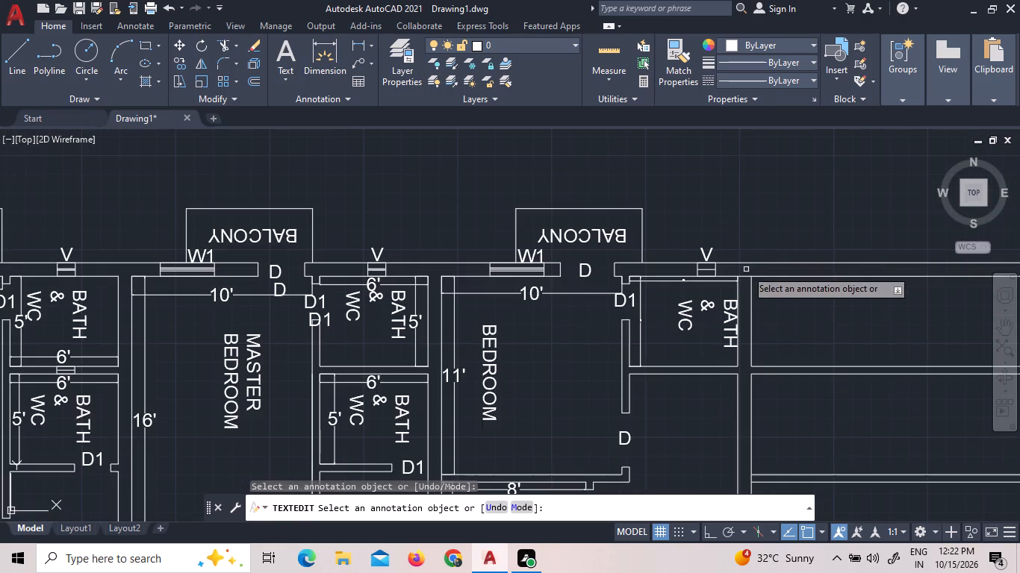
scroll(657, 325, up, 3)
scroll(597, 324, up, 5)
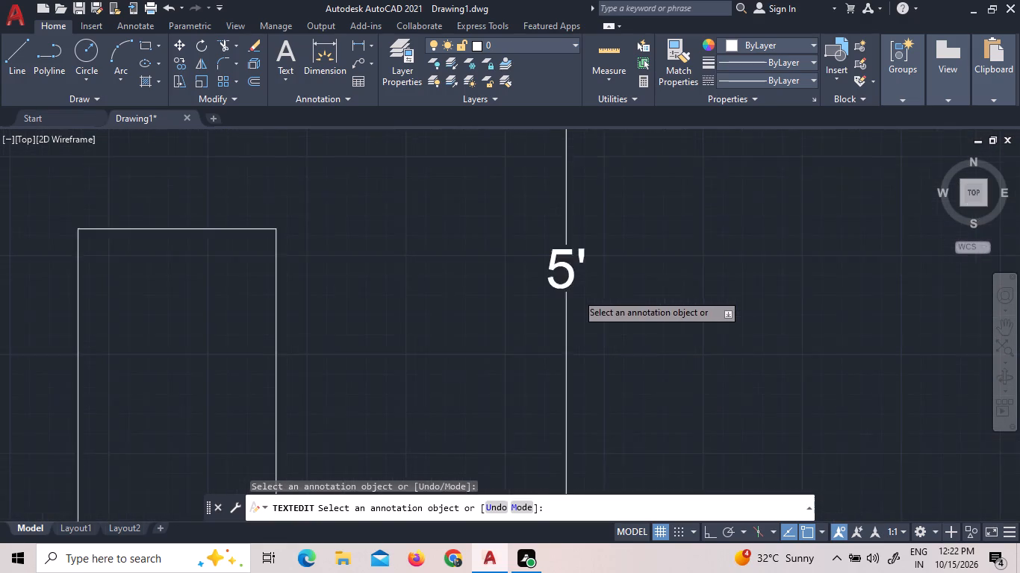
scroll(576, 293, up, 2)
click(557, 216)
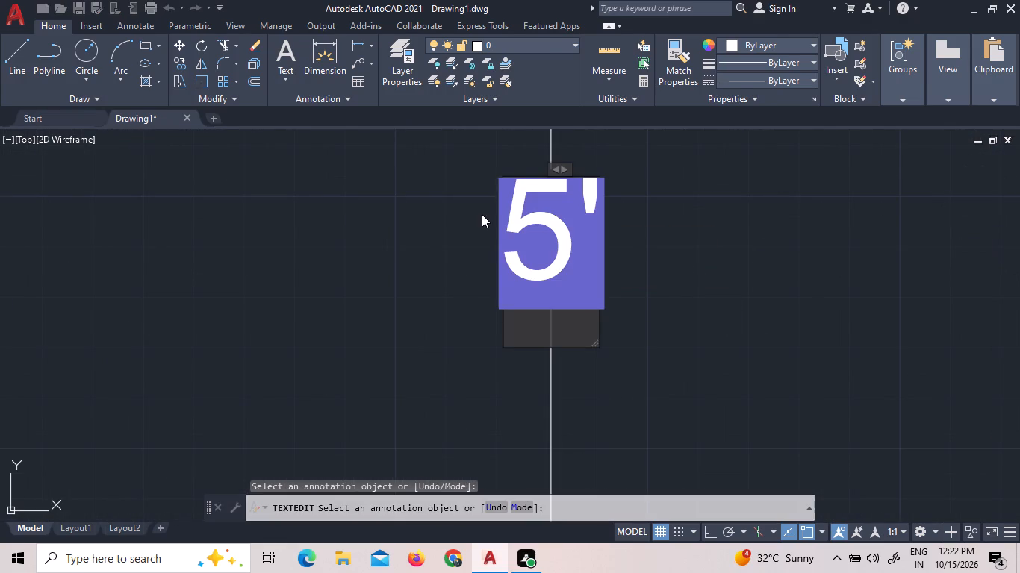
click(511, 225)
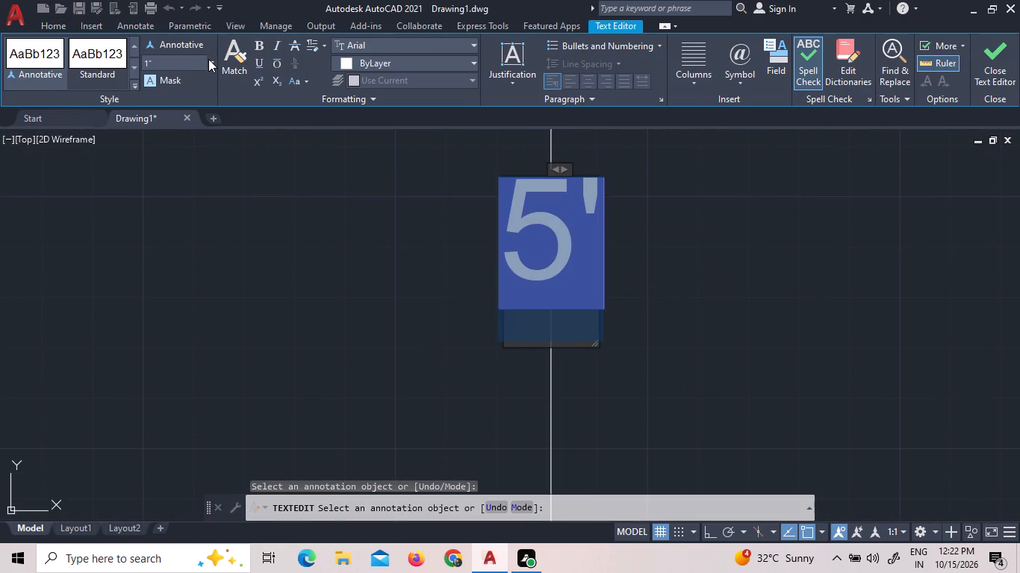
click(208, 59)
click(193, 126)
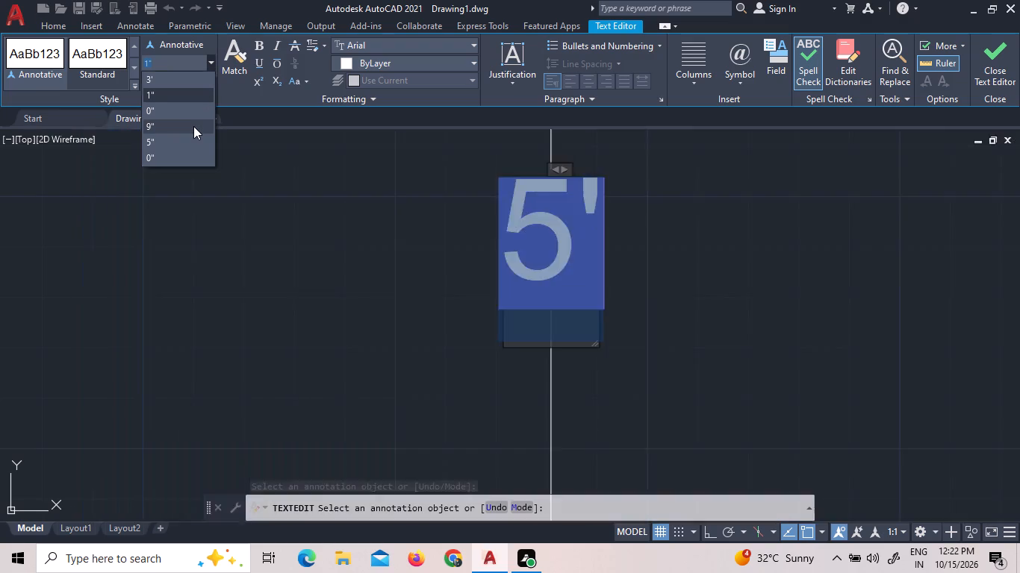
click(43, 226)
Set the text height of the horizontal width dimension in the fourth unit's bath & WC to 9".
scroll(105, 292, down, 6)
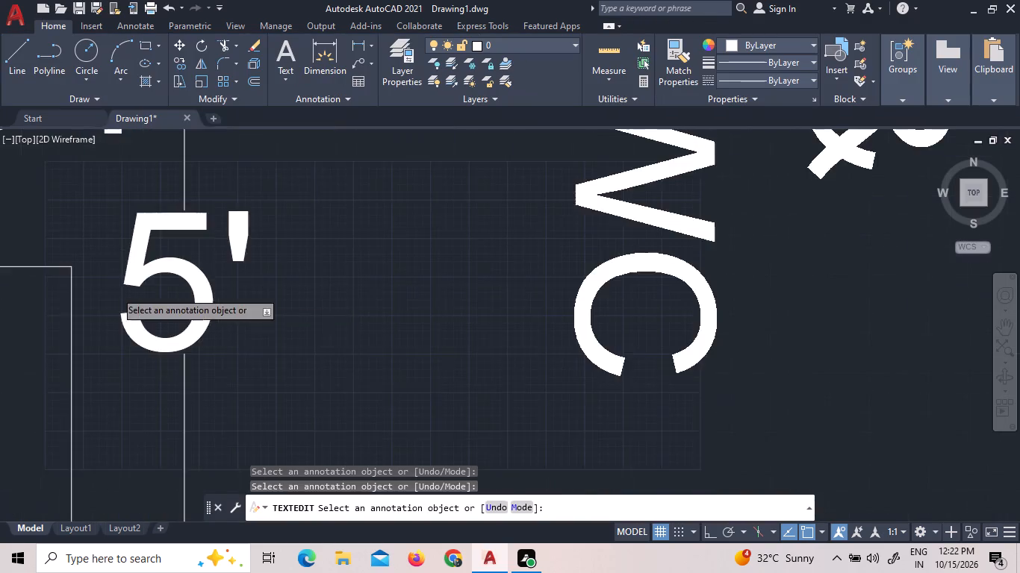
scroll(189, 298, down, 2)
scroll(340, 234, down, 2)
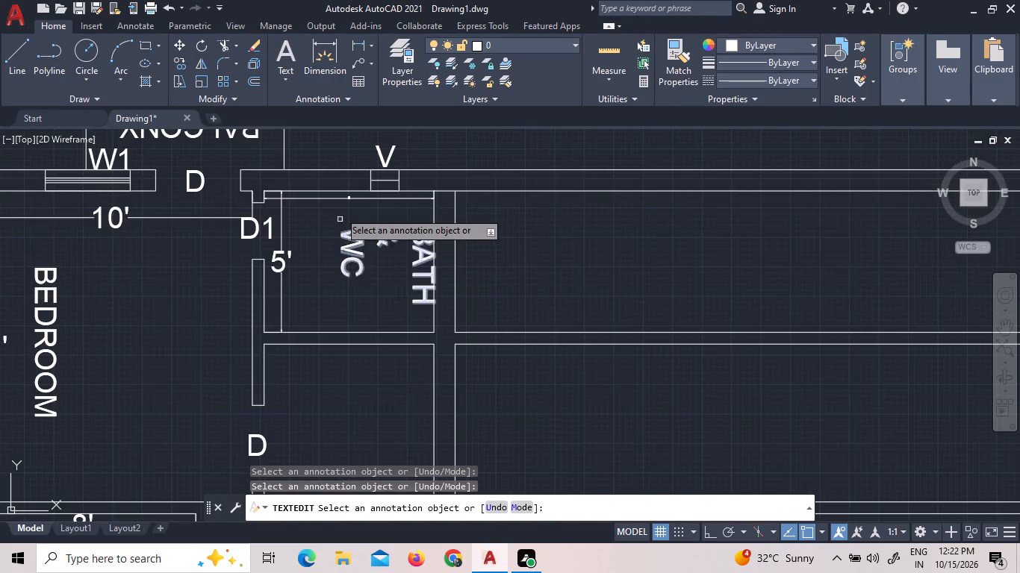
scroll(337, 195, up, 4)
scroll(386, 237, up, 4)
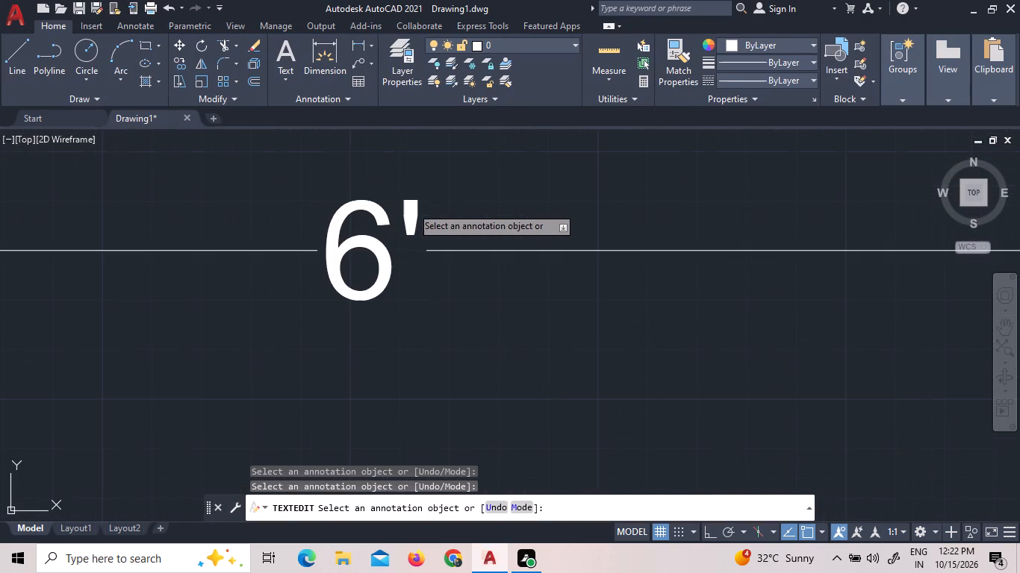
triple_click(356, 210)
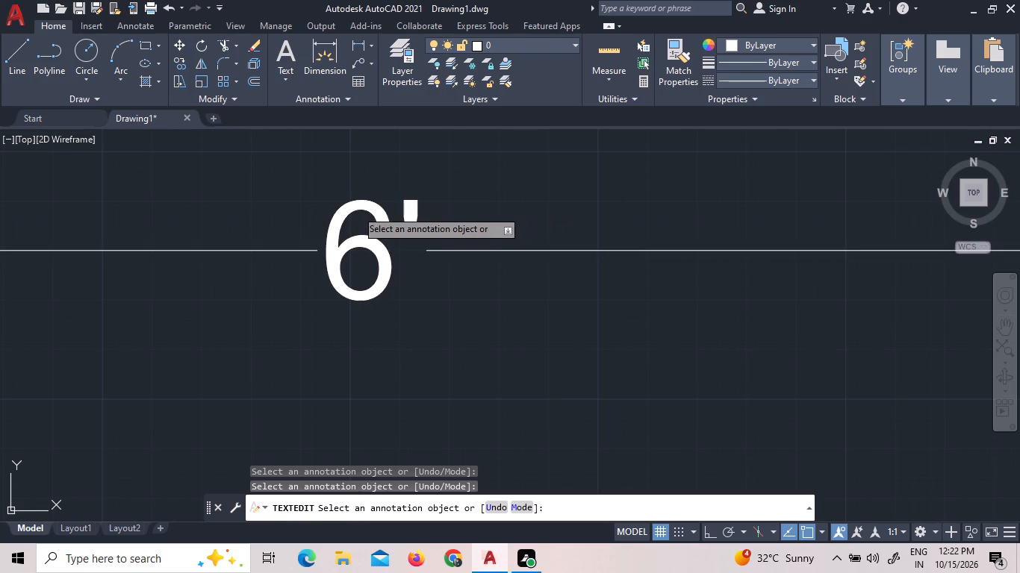
click(356, 210)
click(356, 210)
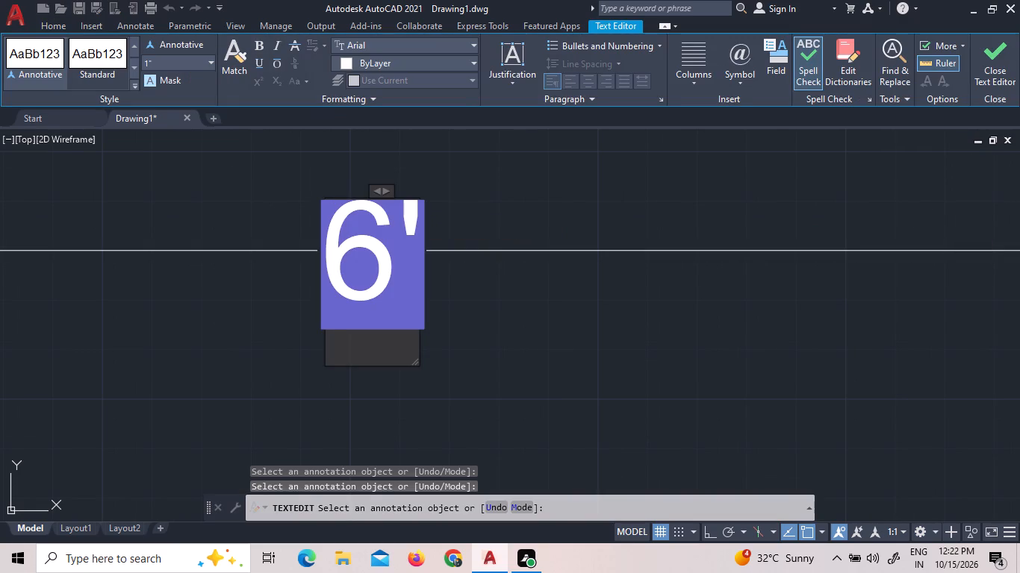
click(404, 256)
click(213, 62)
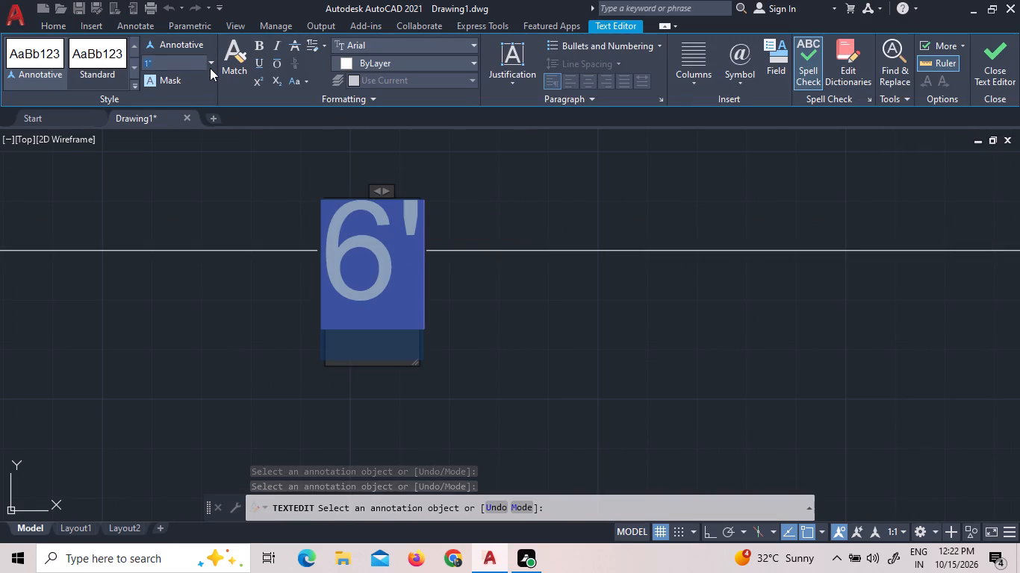
click(188, 126)
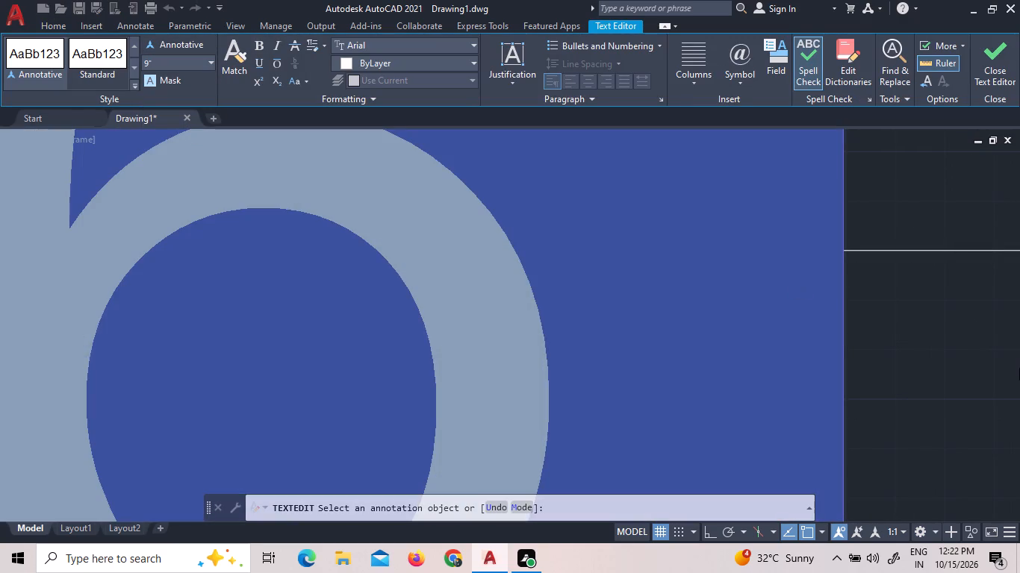
click(1019, 368)
Add a horizontal linear dimension for the fourth unit's hall width, from the kitchen's northeast corner to the unit's east wall.
scroll(824, 377, down, 8)
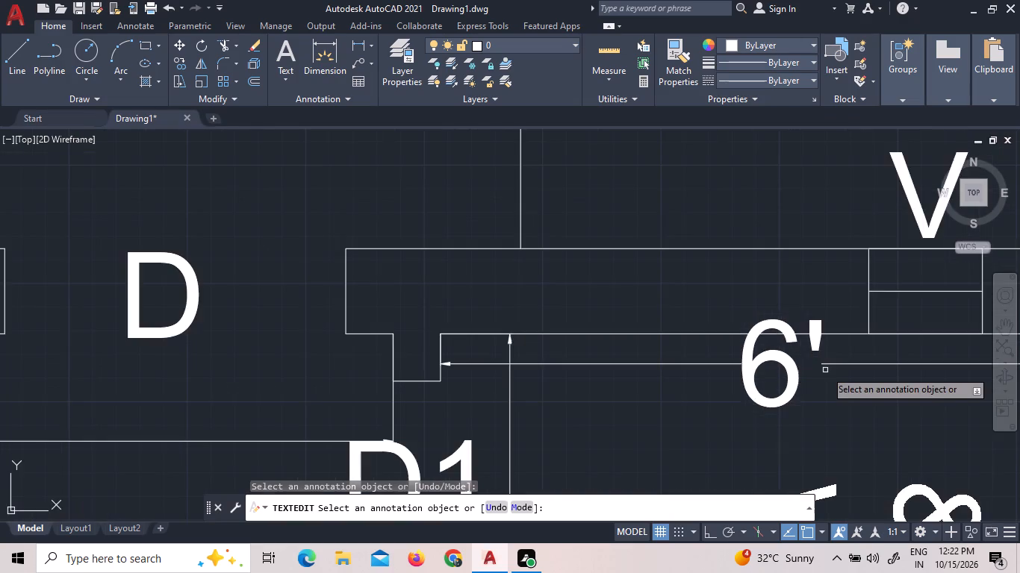
scroll(825, 370, down, 6)
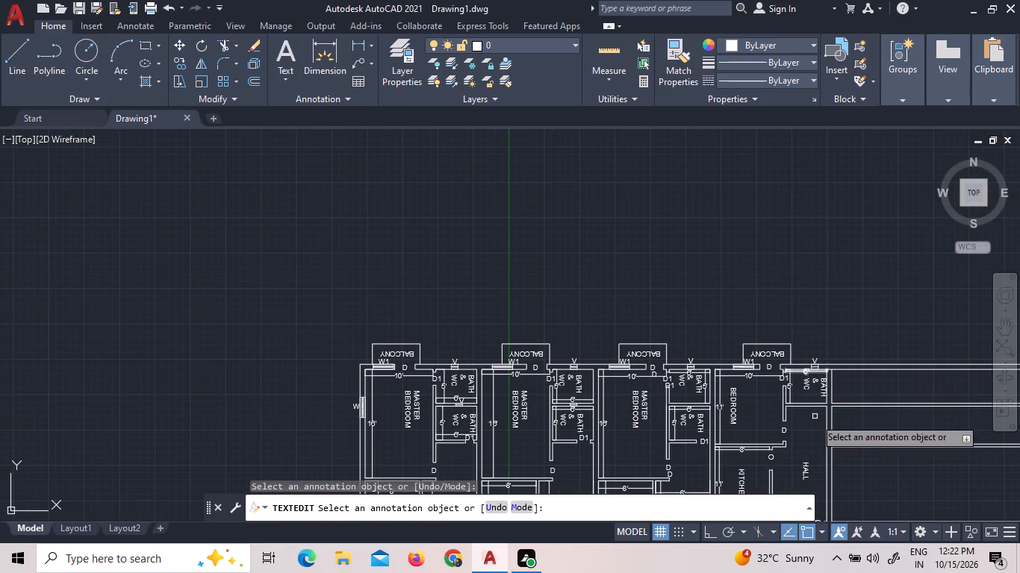
middle_drag(813, 430, 765, 324)
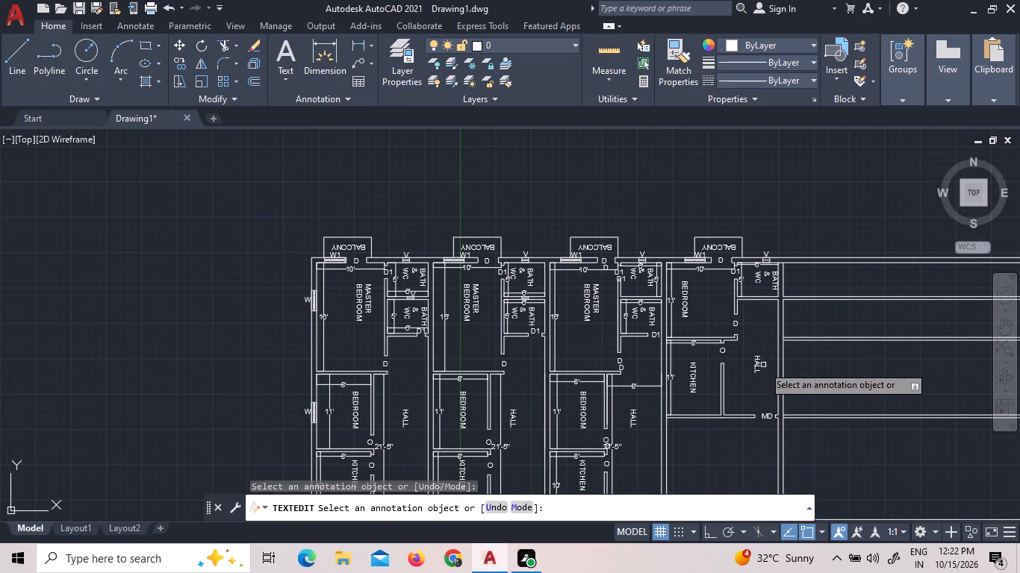
scroll(762, 373, up, 2)
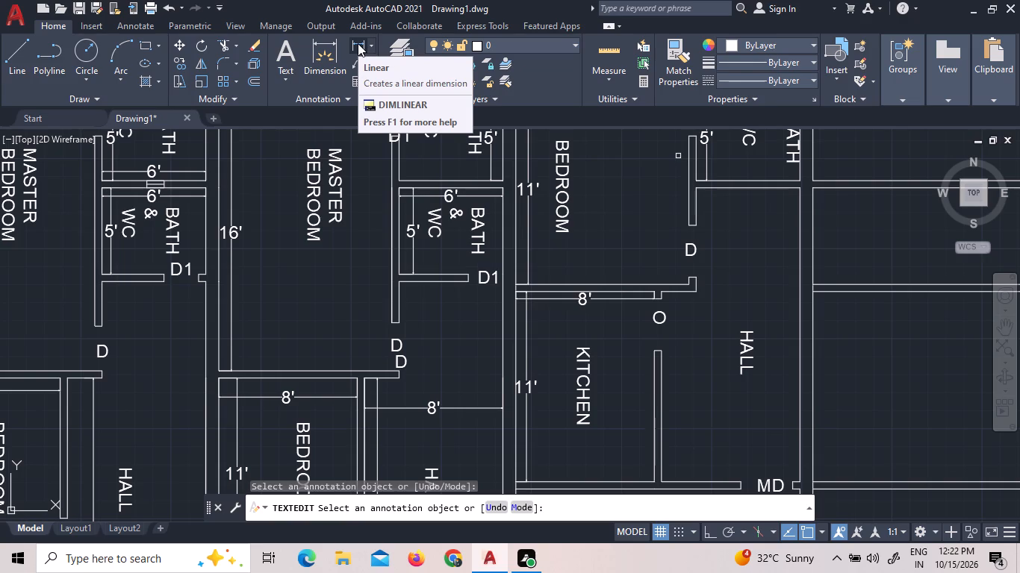
click(358, 43)
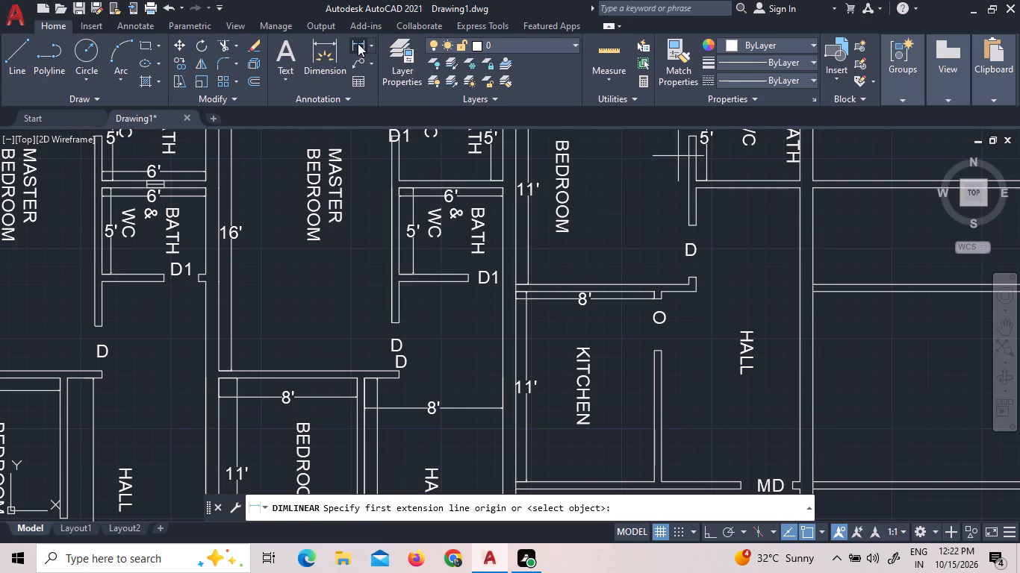
click(659, 293)
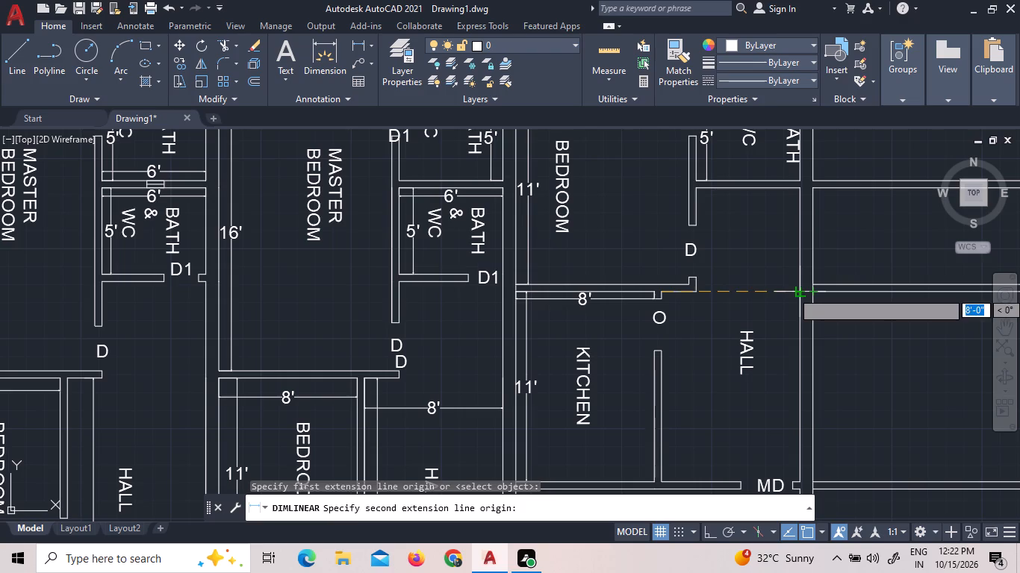
click(802, 291)
click(803, 299)
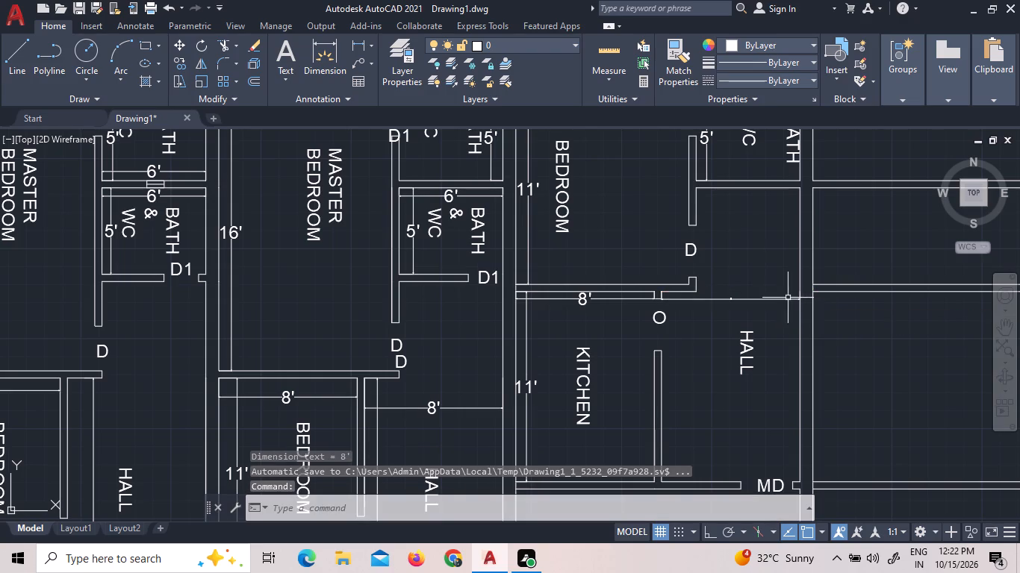
Add a vertical linear dimension for the fourth unit's hall length, from the kitchen's north wall to its south wall beside the hall.
click(358, 44)
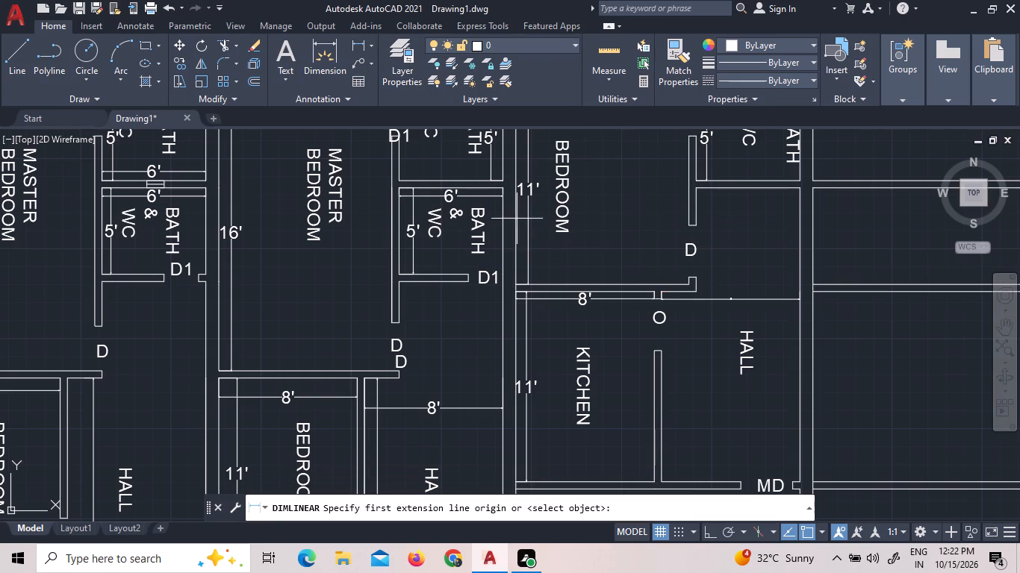
click(659, 289)
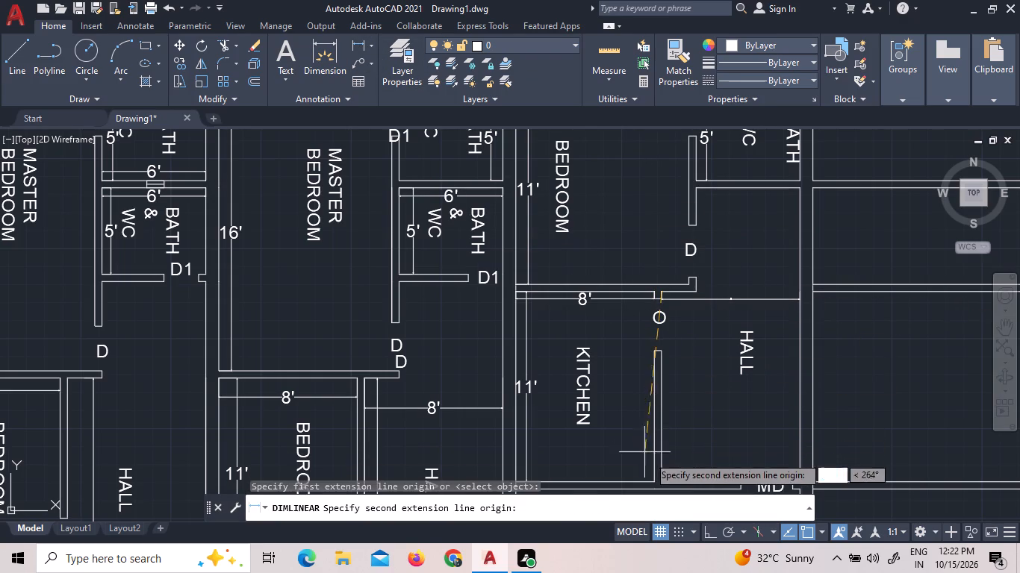
click(659, 484)
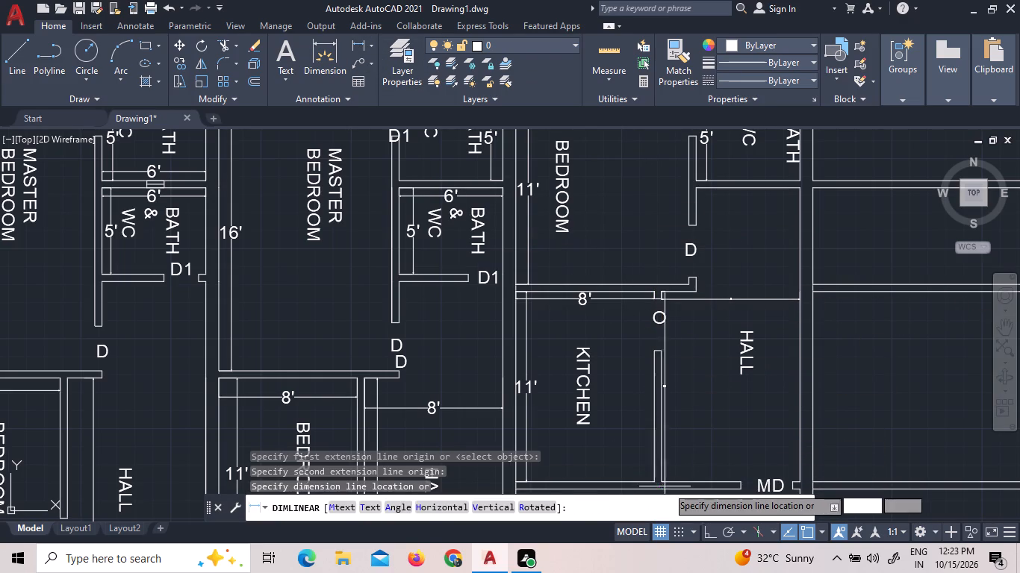
click(675, 489)
Set the text height of the horizontal width dimension in the fourth unit's hall to 9".
scroll(733, 293, up, 3)
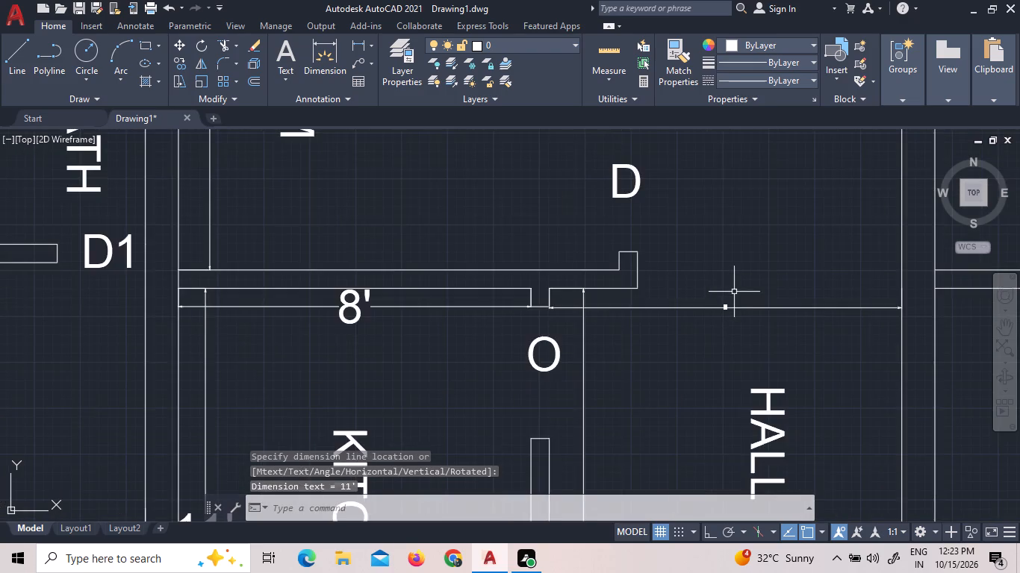
scroll(734, 293, up, 3)
scroll(694, 377, up, 4)
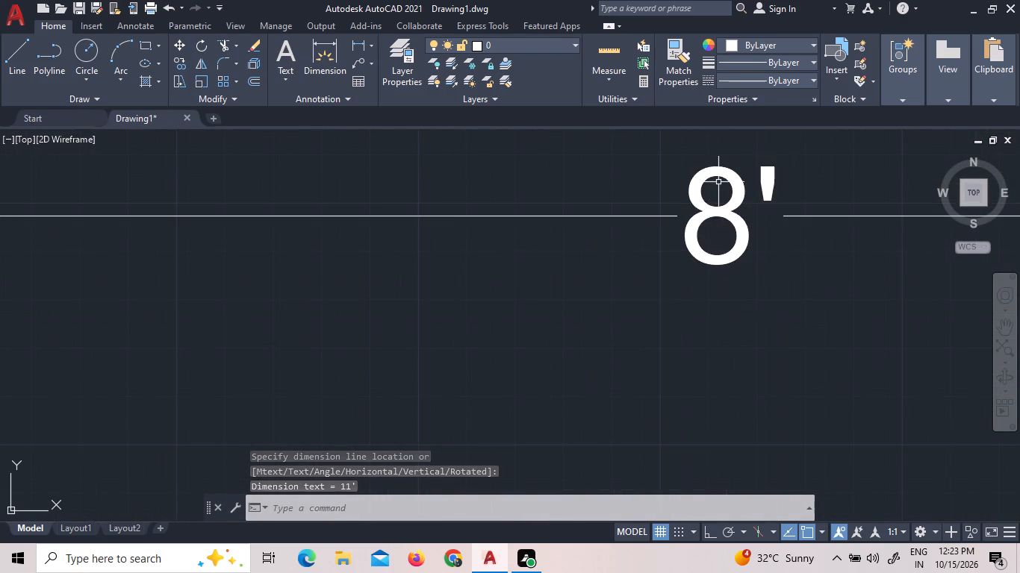
click(715, 178)
triple_click(712, 174)
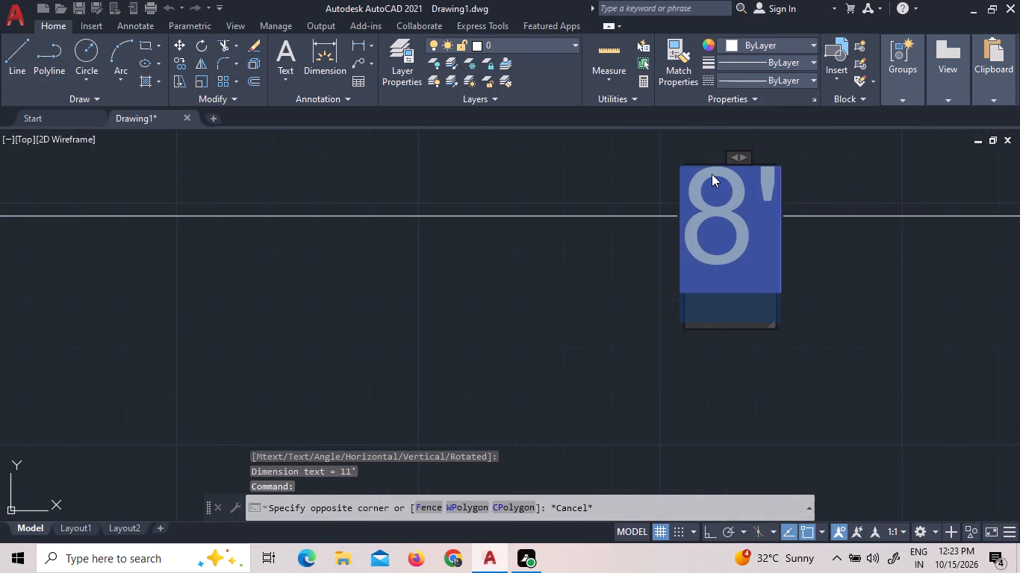
click(216, 60)
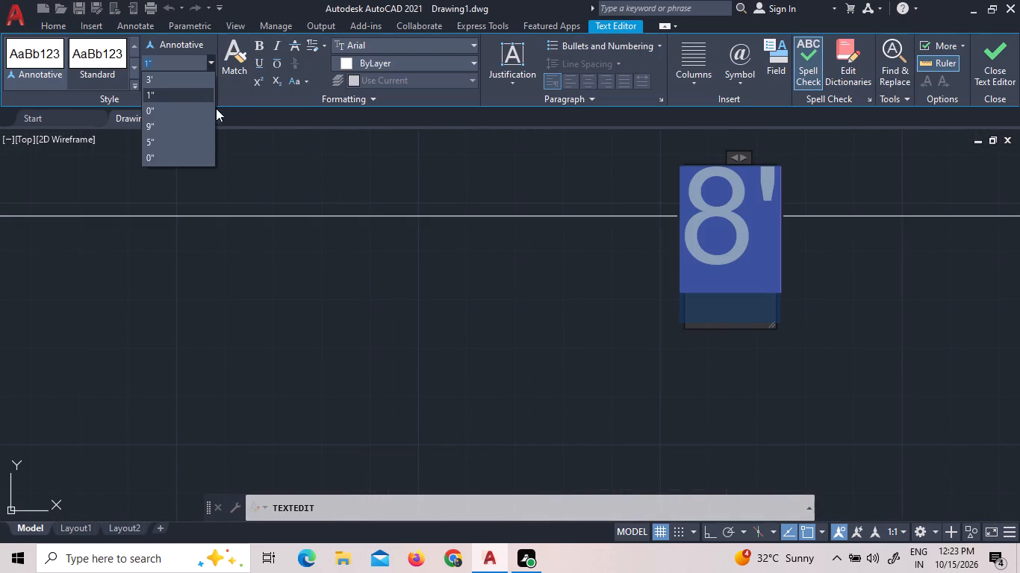
click(204, 121)
click(171, 239)
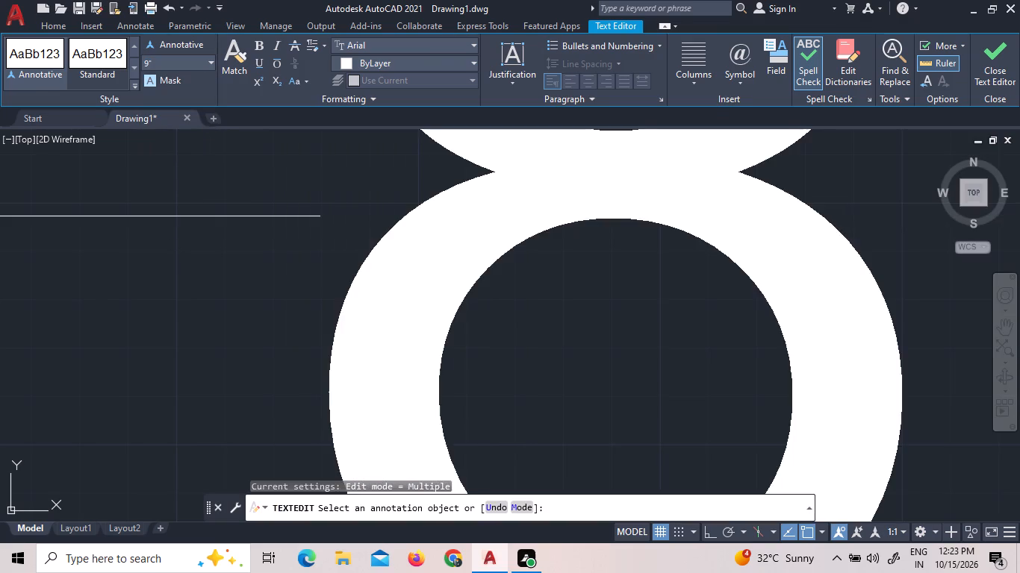
Set the text height of the vertical length dimension in the fourth unit's hall to 9" and finish text editing.
scroll(373, 239, down, 7)
scroll(472, 242, down, 3)
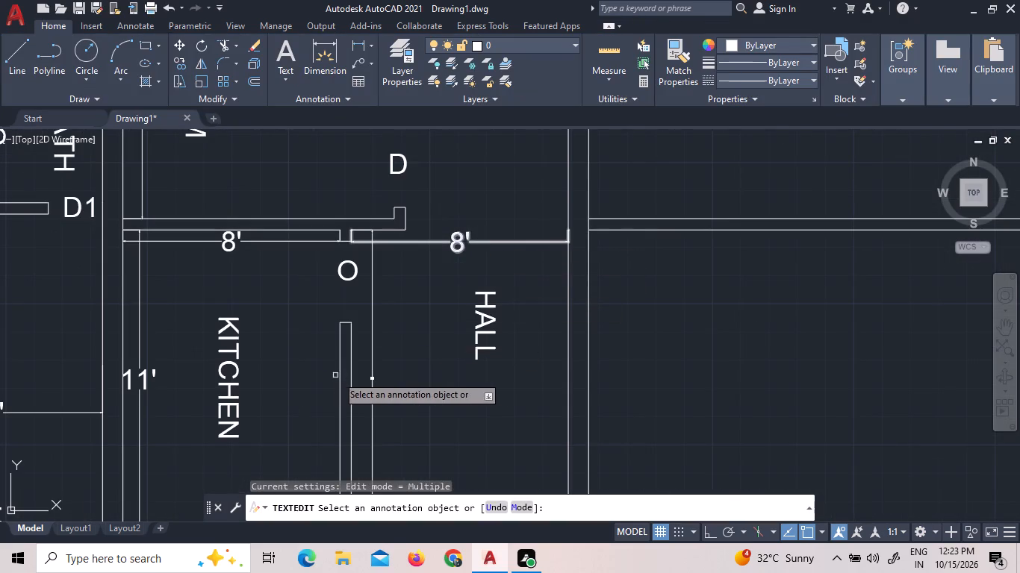
scroll(354, 379, up, 6)
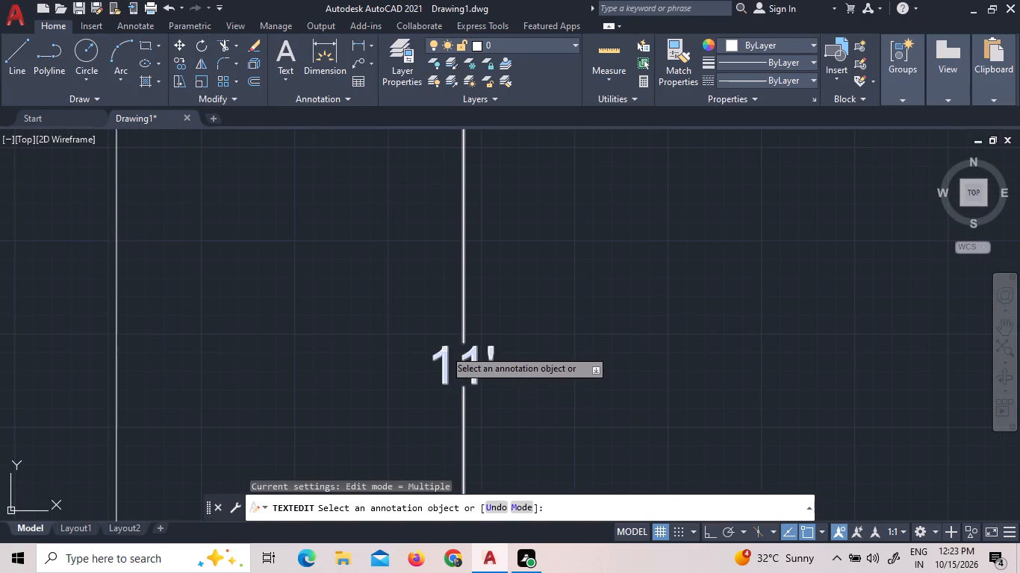
triple_click(444, 349)
click(444, 349)
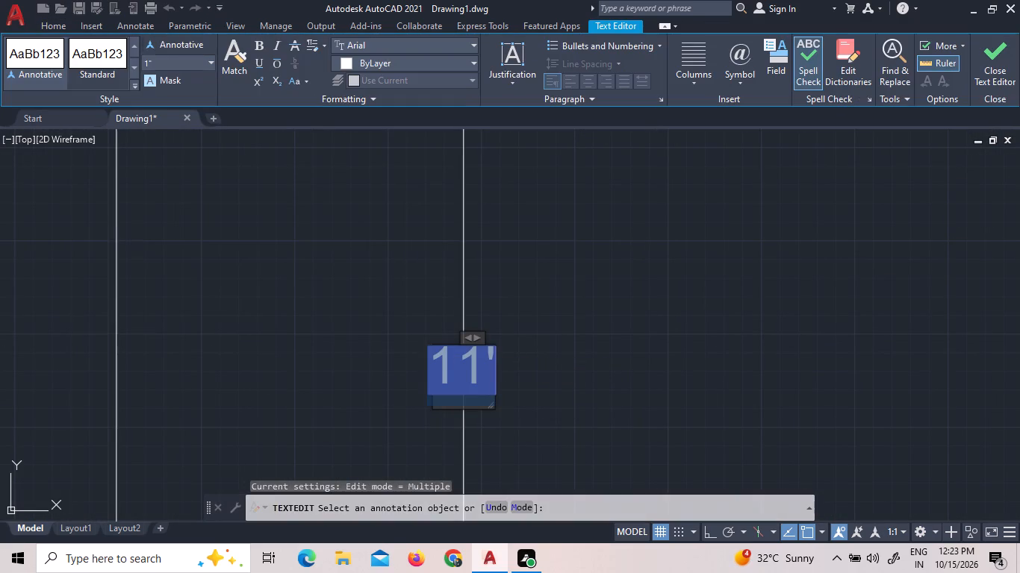
click(214, 58)
click(172, 125)
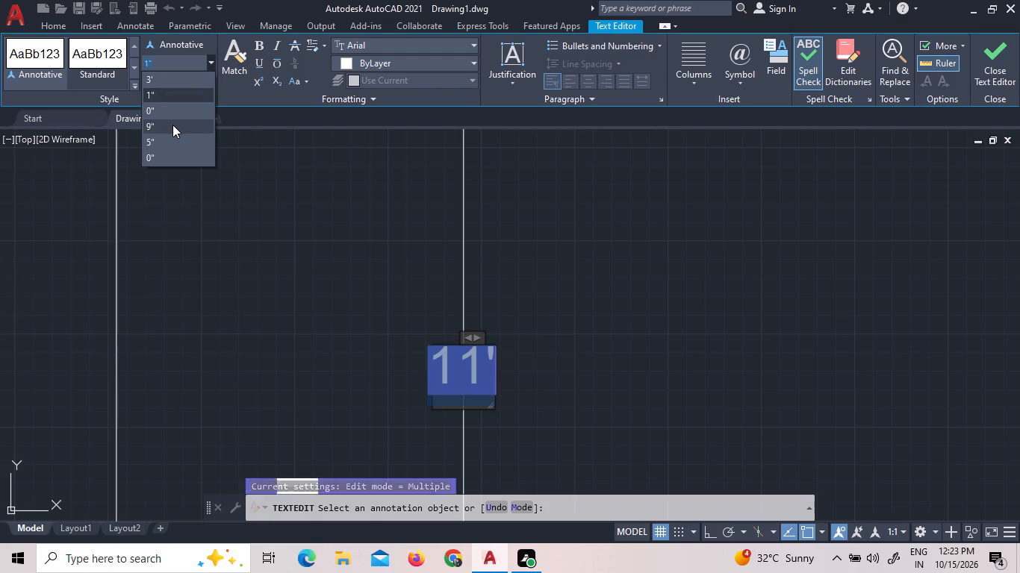
click(330, 172)
scroll(335, 181, down, 8)
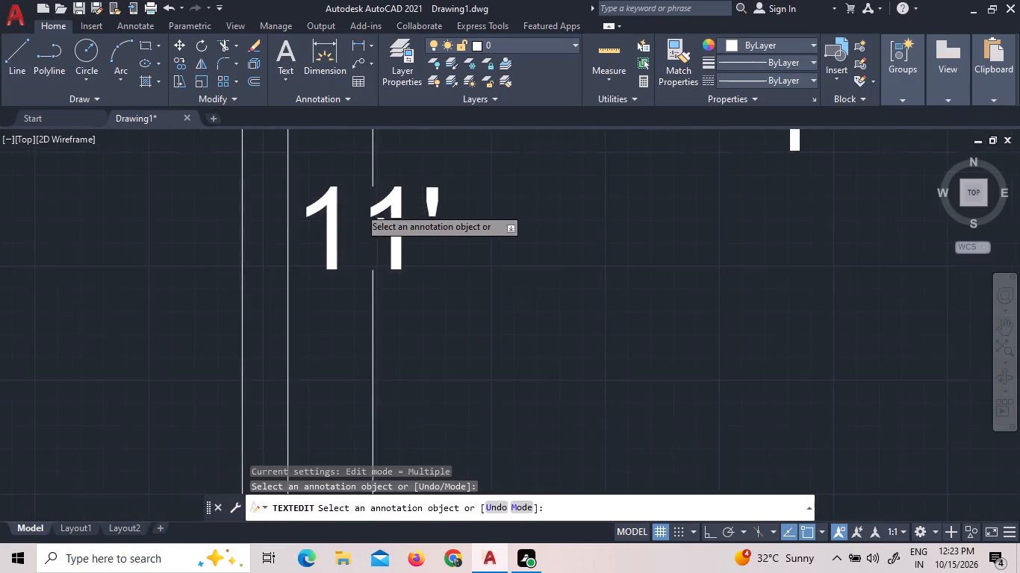
scroll(361, 210, down, 7)
scroll(343, 173, up, 3)
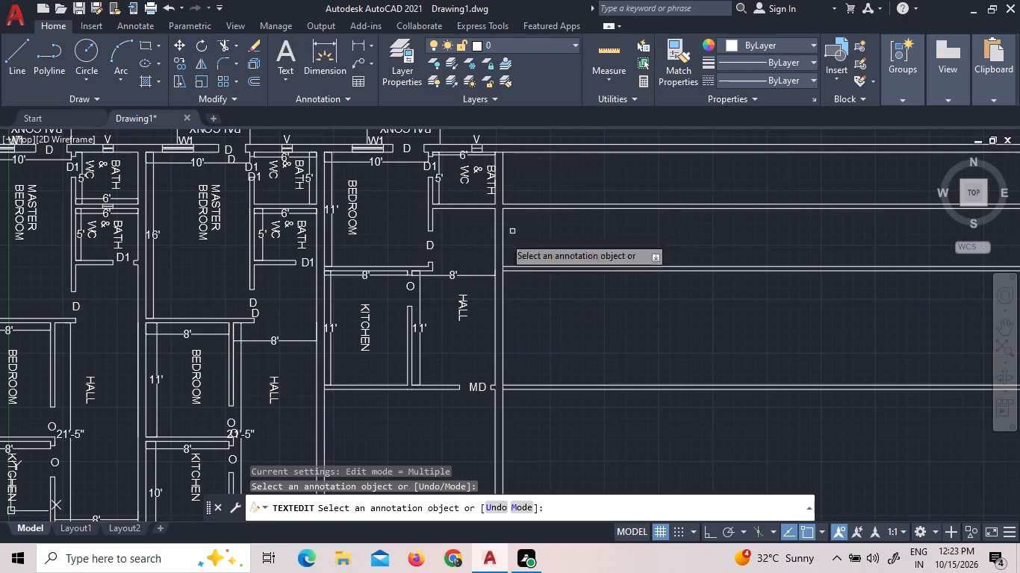
right_click(630, 341)
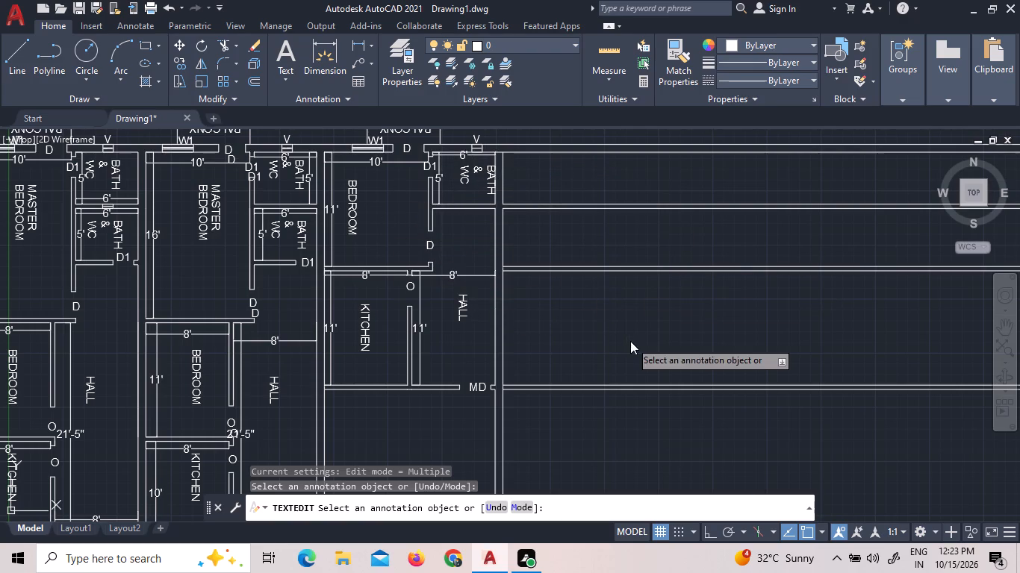
click(658, 351)
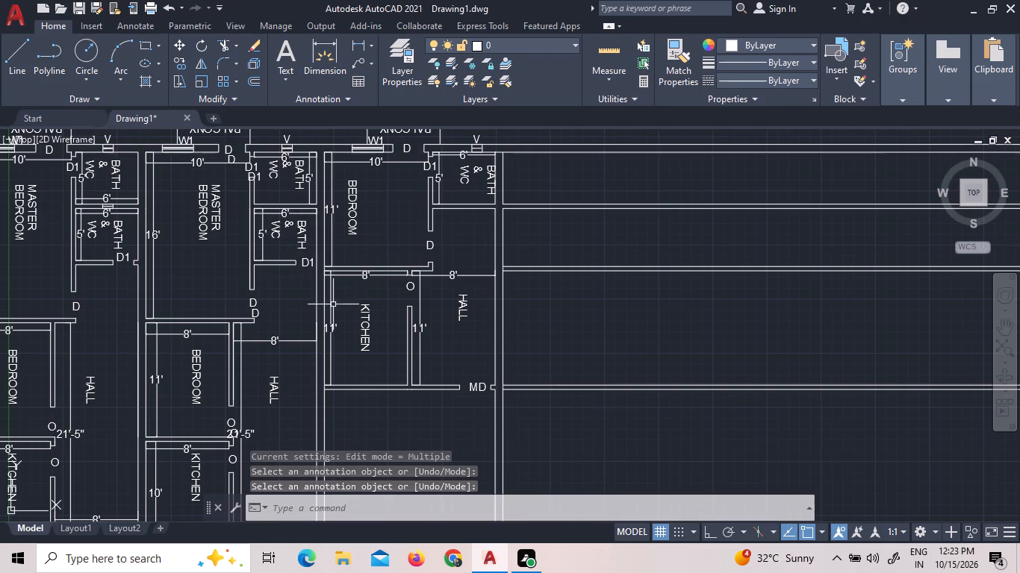
Copy the ventilator symbol between the second unit's two bath & WC rooms straight east into the third unit's matching partition wall.
scroll(280, 202, up, 2)
scroll(354, 280, down, 2)
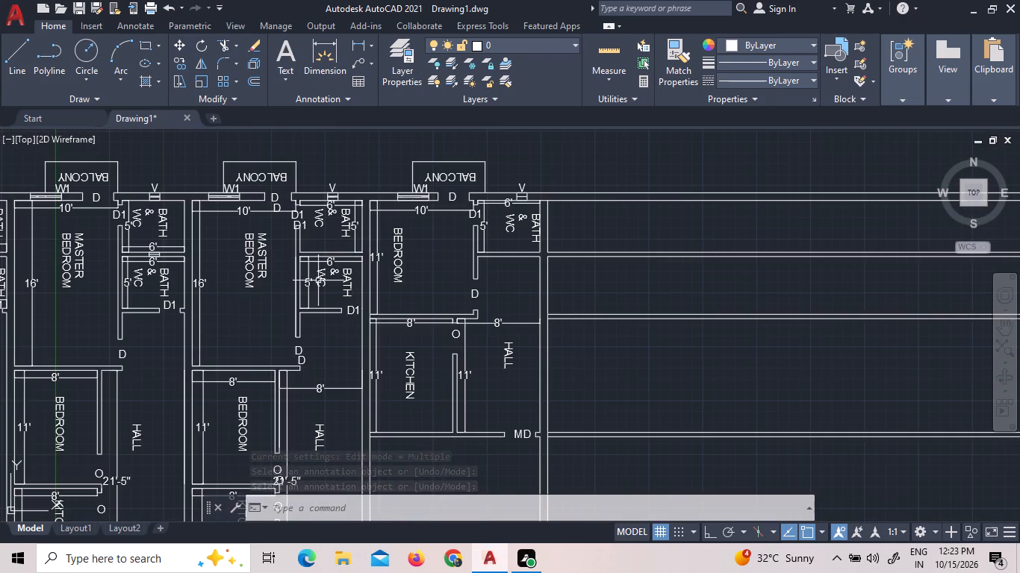
scroll(140, 244, up, 5)
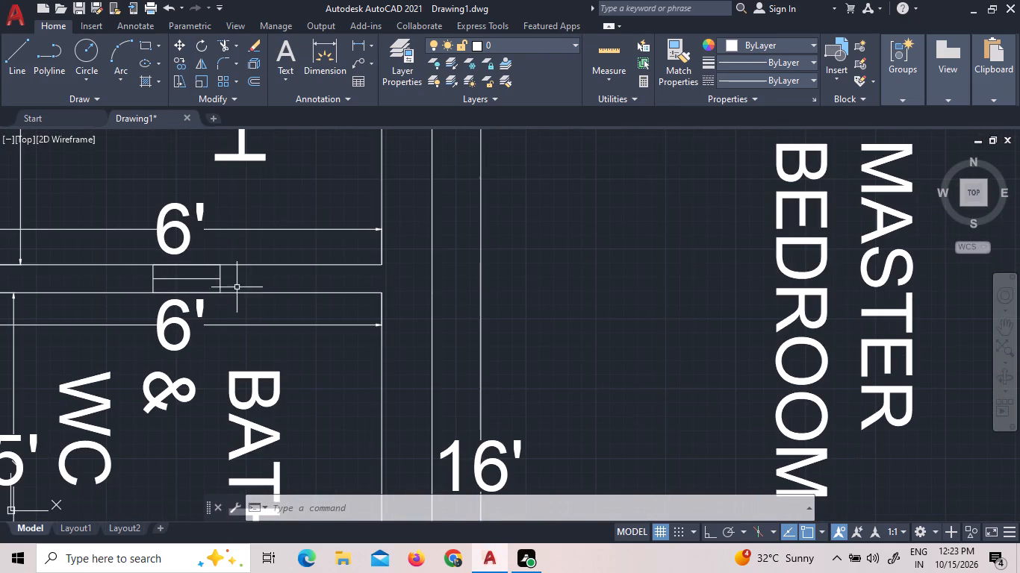
click(245, 284)
click(167, 275)
right_click(167, 275)
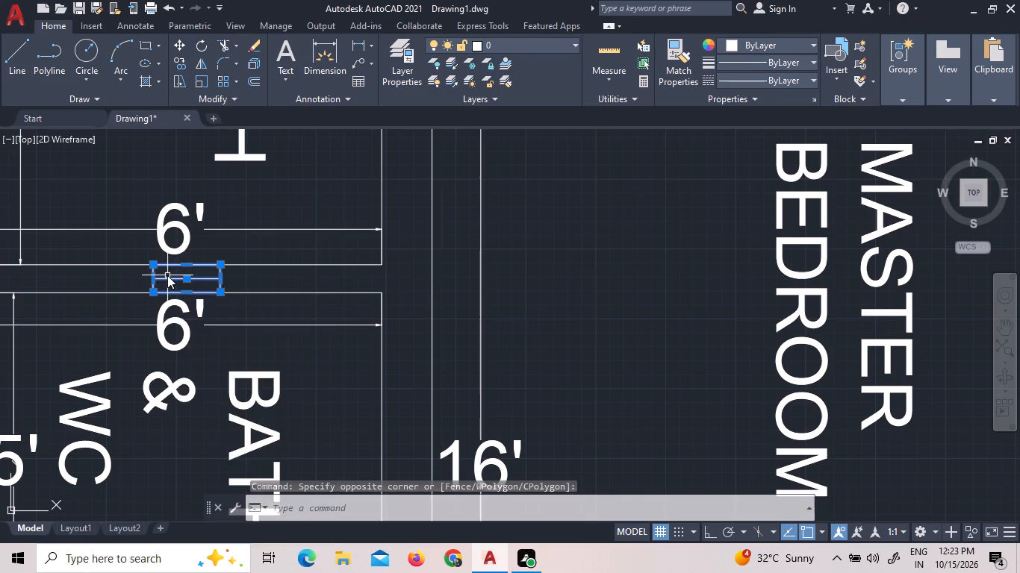
click(199, 321)
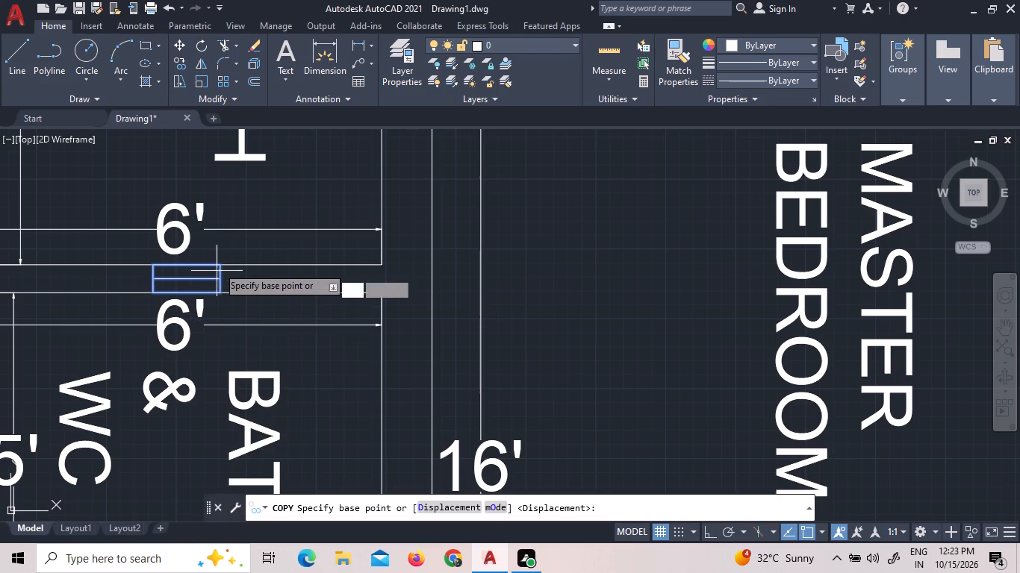
click(222, 277)
scroll(316, 278, down, 1)
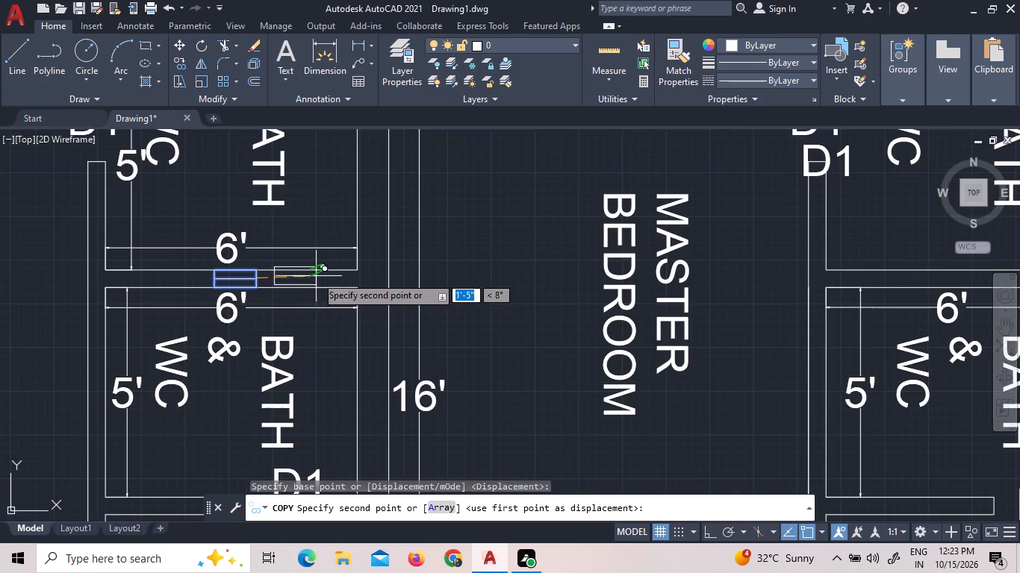
scroll(218, 240, down, 2)
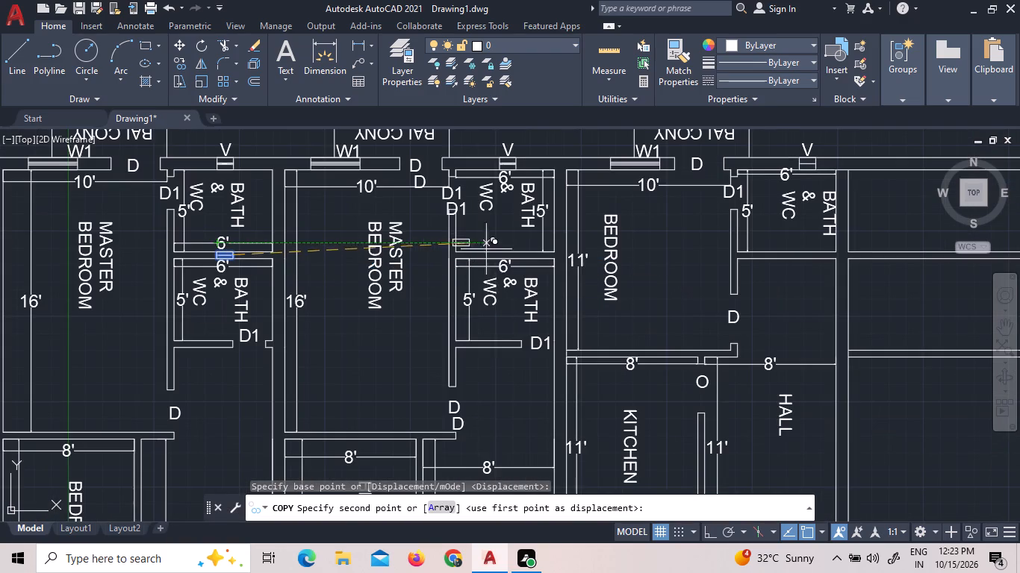
scroll(566, 272, up, 2)
key(F8)
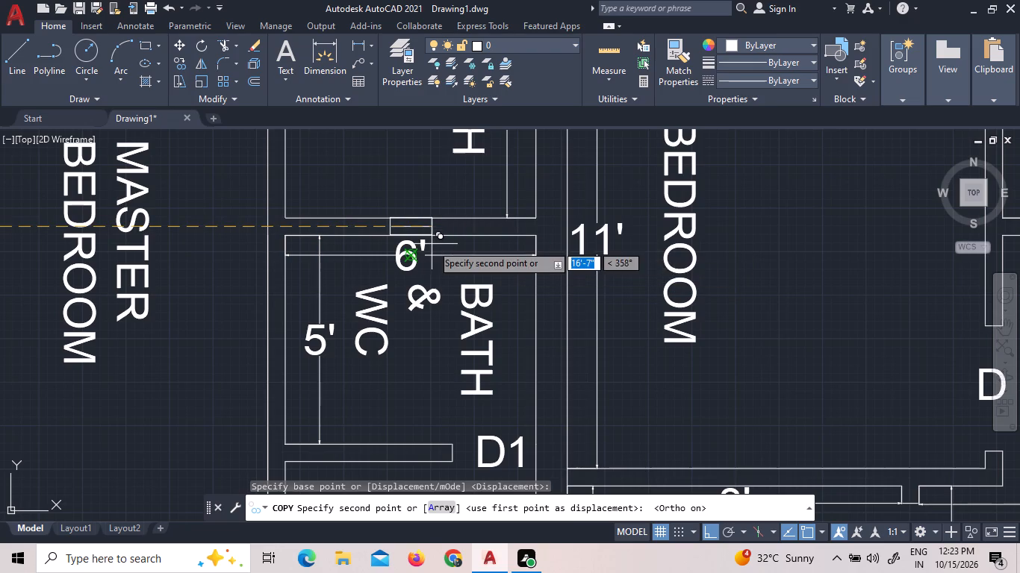
scroll(432, 244, up, 2)
click(385, 201)
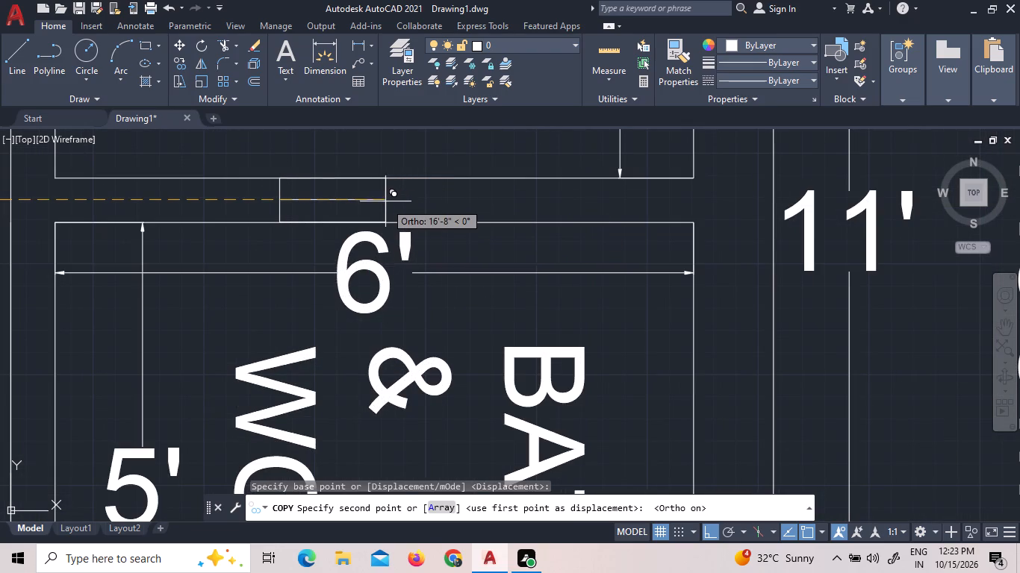
Place another copy of the ventilator symbol in the fourth unit's kitchen south wall, with Ortho off, and finish copying.
scroll(394, 217, down, 3)
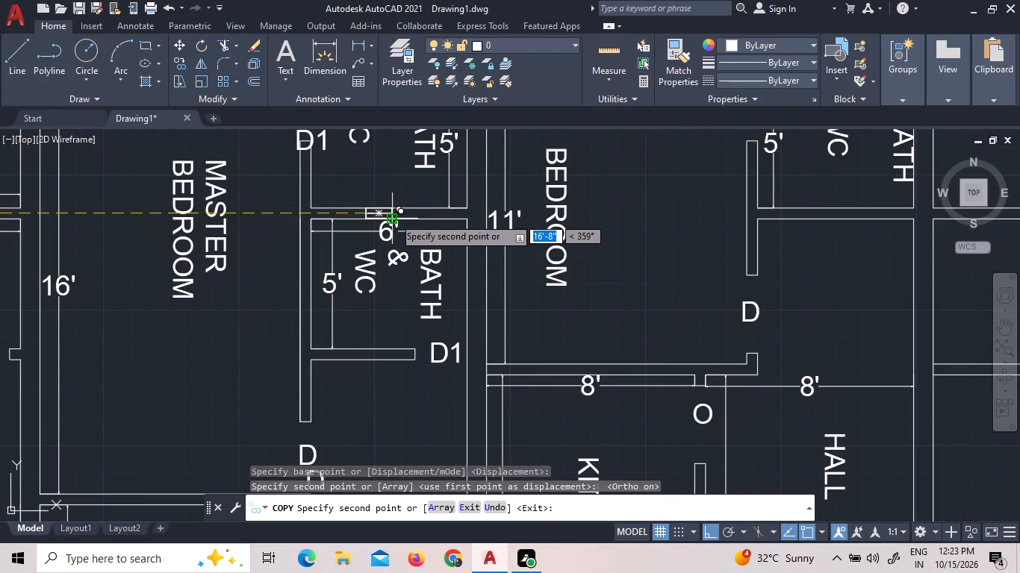
scroll(606, 366, down, 3)
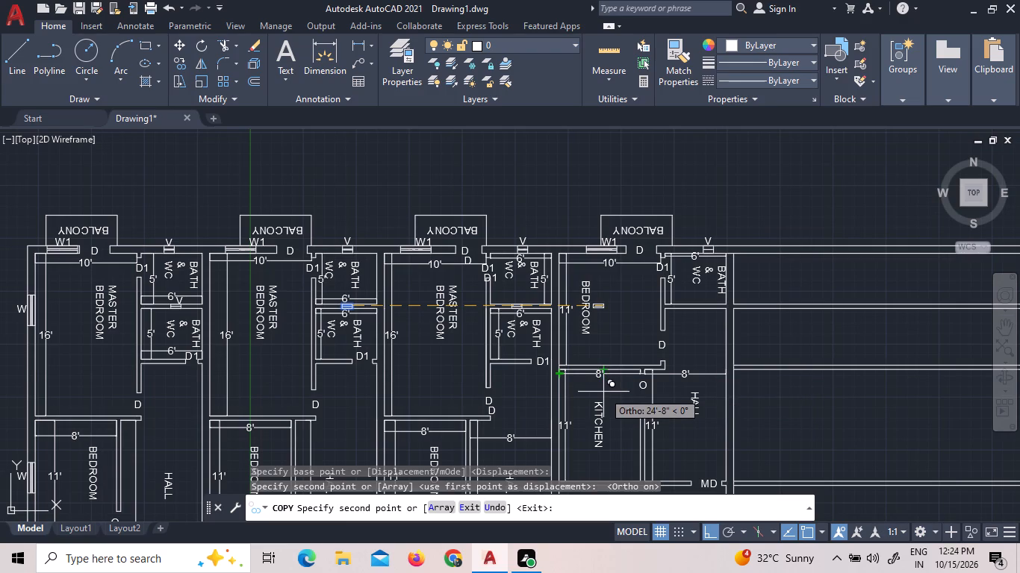
key(F8)
scroll(612, 386, down, 3)
scroll(617, 414, up, 1)
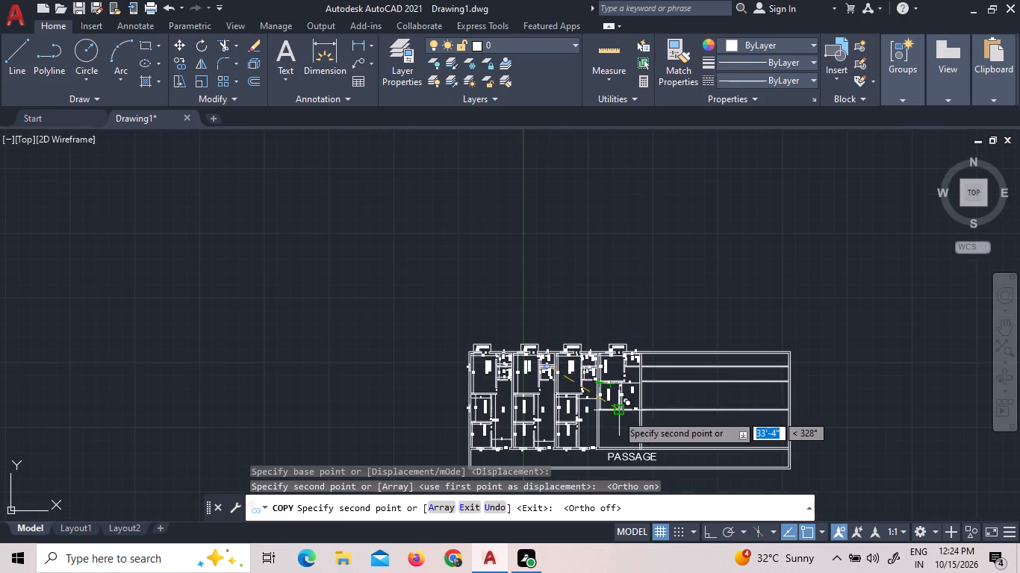
scroll(617, 414, up, 6)
scroll(594, 418, down, 3)
scroll(580, 440, up, 7)
scroll(594, 377, up, 1)
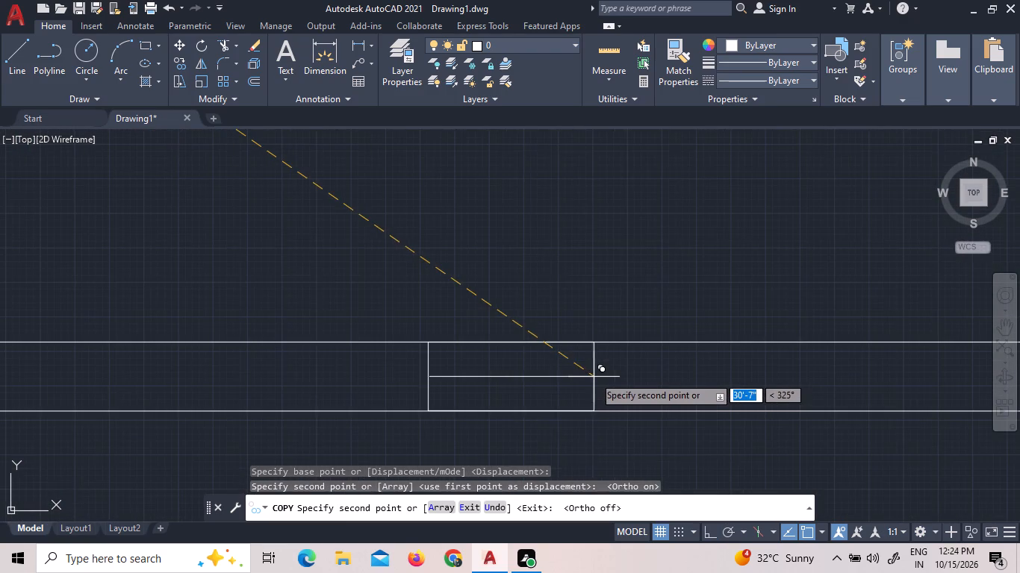
scroll(602, 374, up, 3)
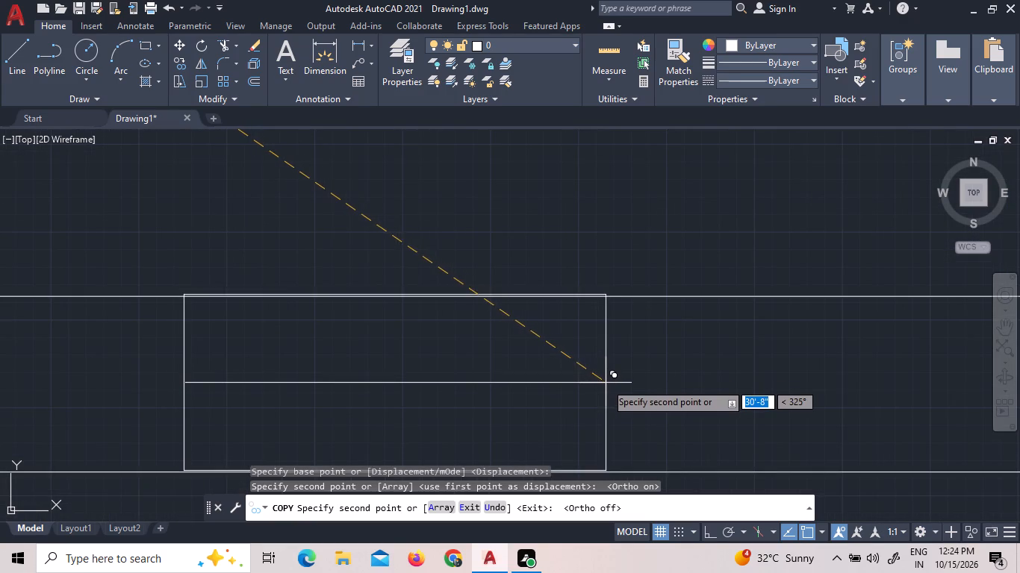
scroll(606, 383, up, 1)
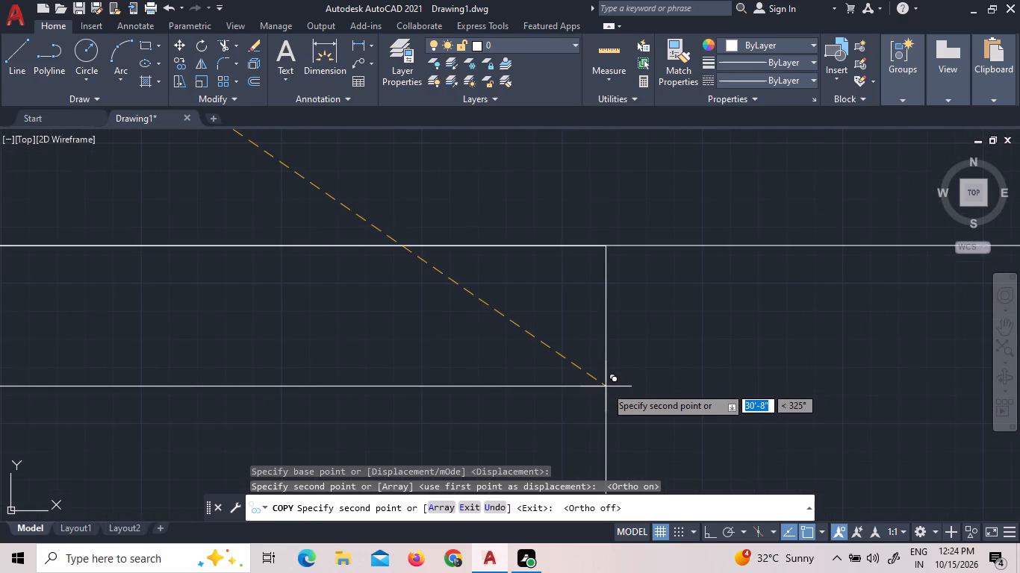
click(606, 386)
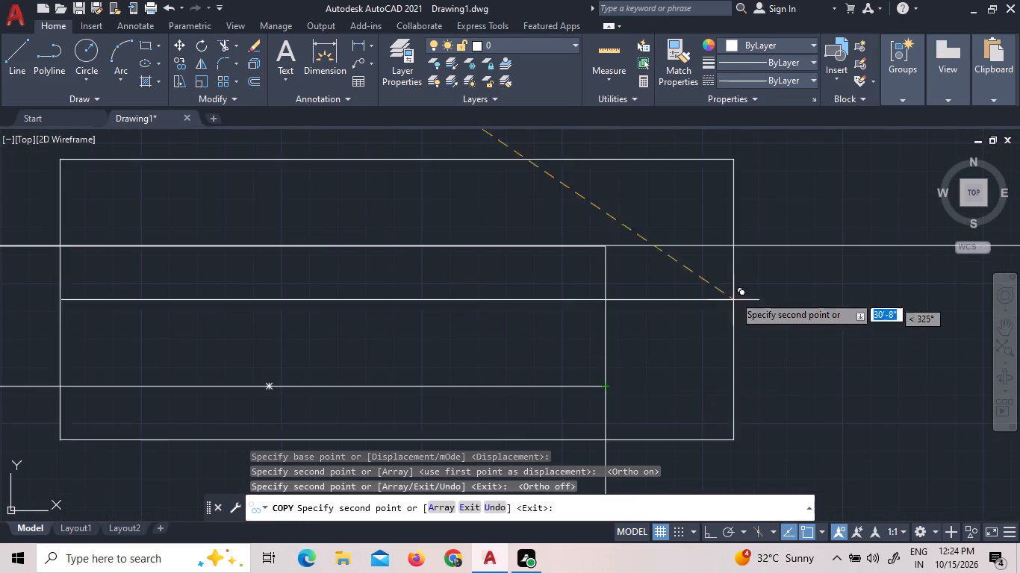
right_click(700, 249)
click(720, 263)
Move the ventilator symbol in the fourth unit's kitchen south wall so its upper east corner sits on the wall's inner line.
scroll(590, 242, up, 4)
scroll(779, 351, down, 7)
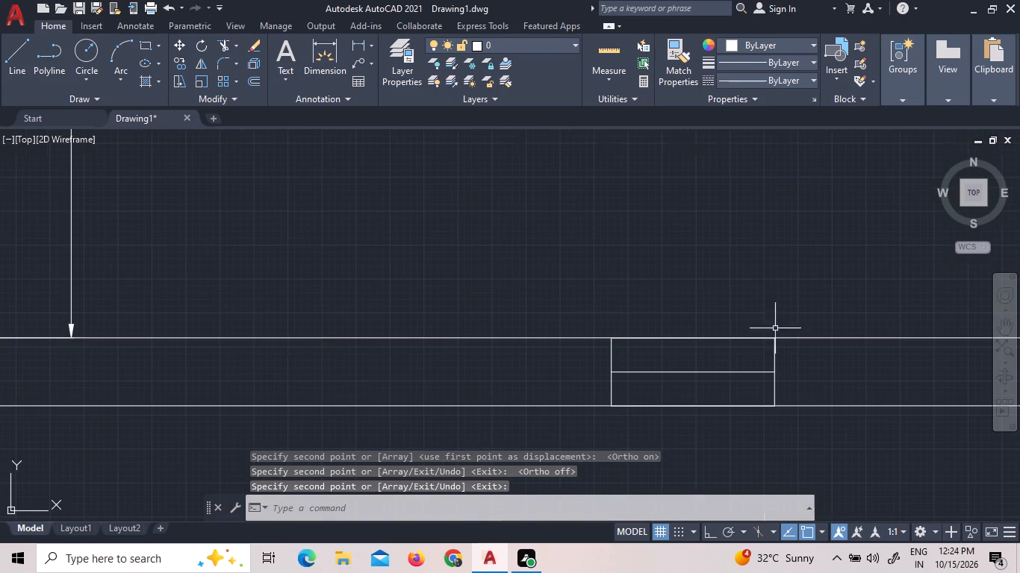
click(798, 384)
click(747, 352)
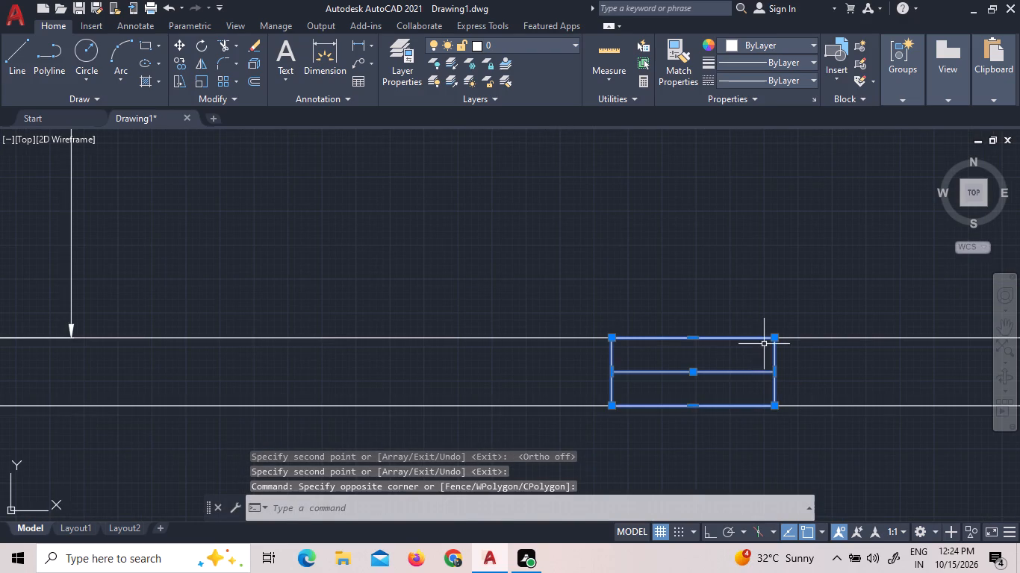
scroll(813, 323, up, 3)
right_click(813, 323)
click(851, 309)
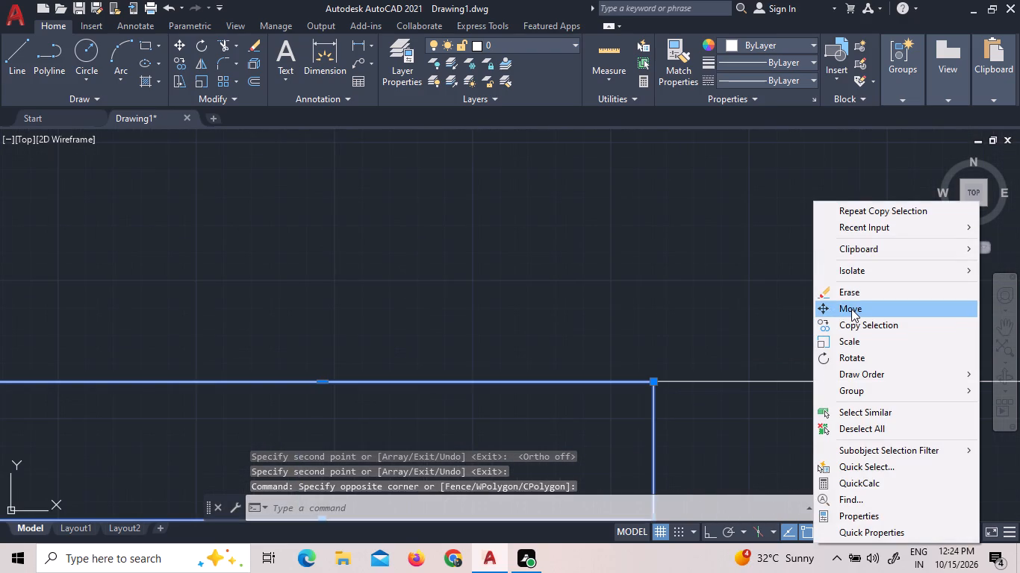
scroll(659, 374, up, 6)
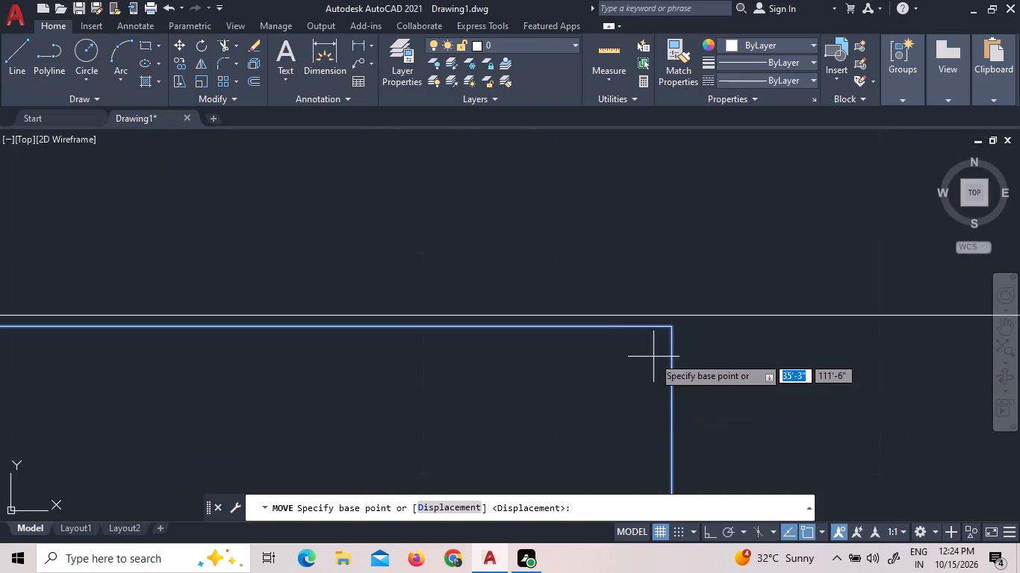
scroll(653, 357, up, 2)
click(701, 281)
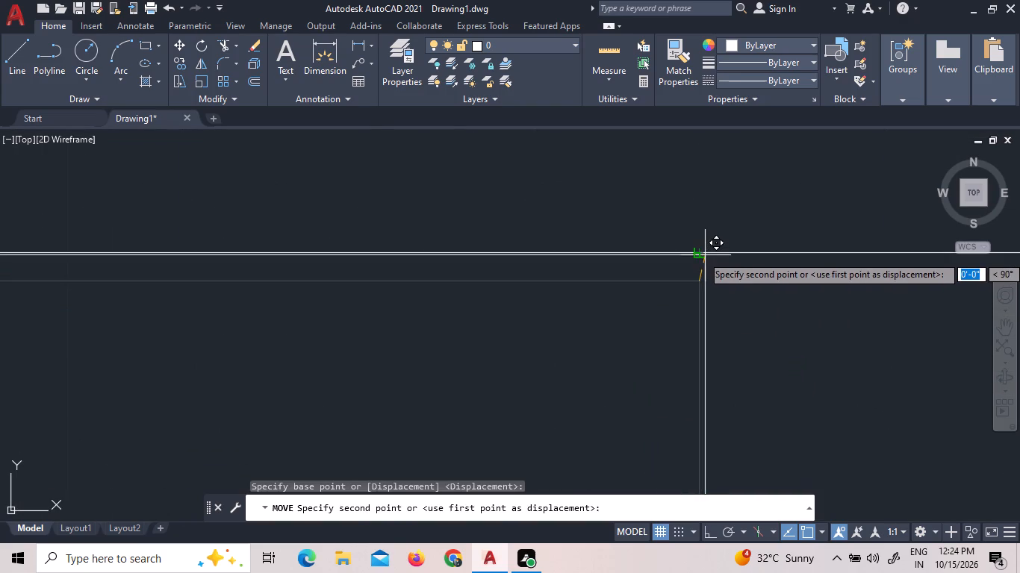
click(705, 253)
Trim the line pieces crossing the junctions where the fourth unit's kitchen south and north walls meet its west wall.
scroll(714, 230, down, 5)
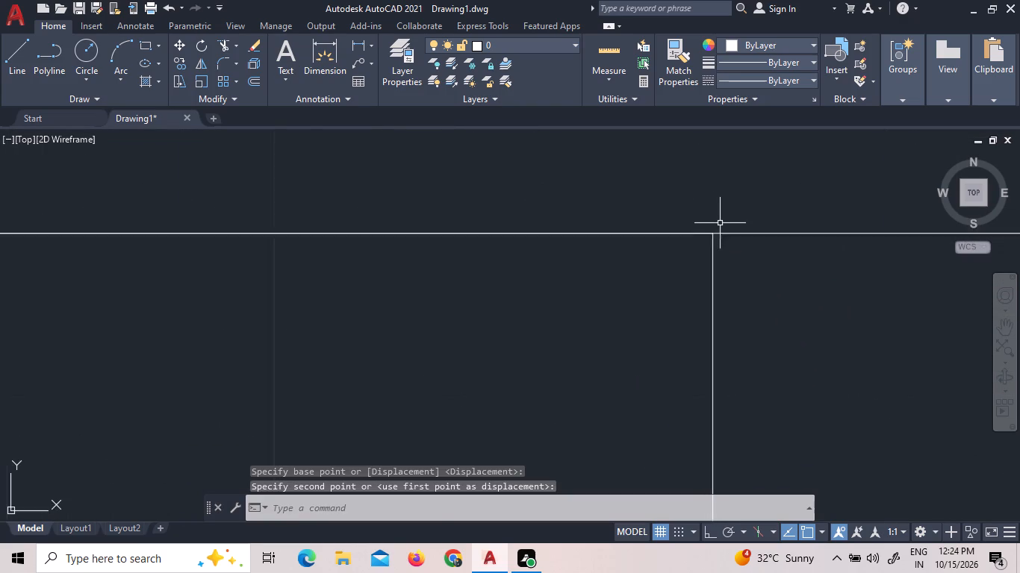
scroll(720, 223, down, 13)
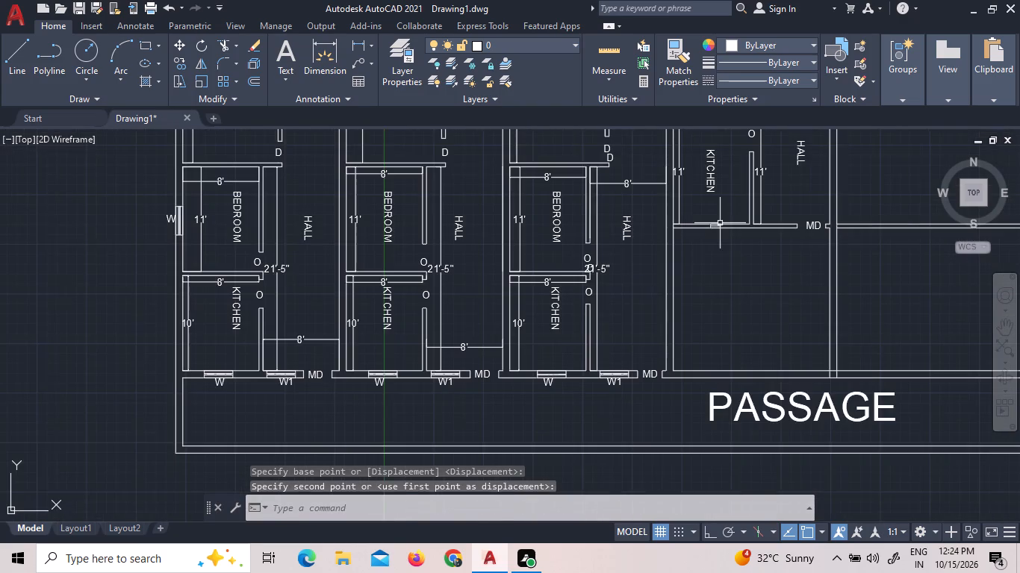
scroll(668, 219, up, 3)
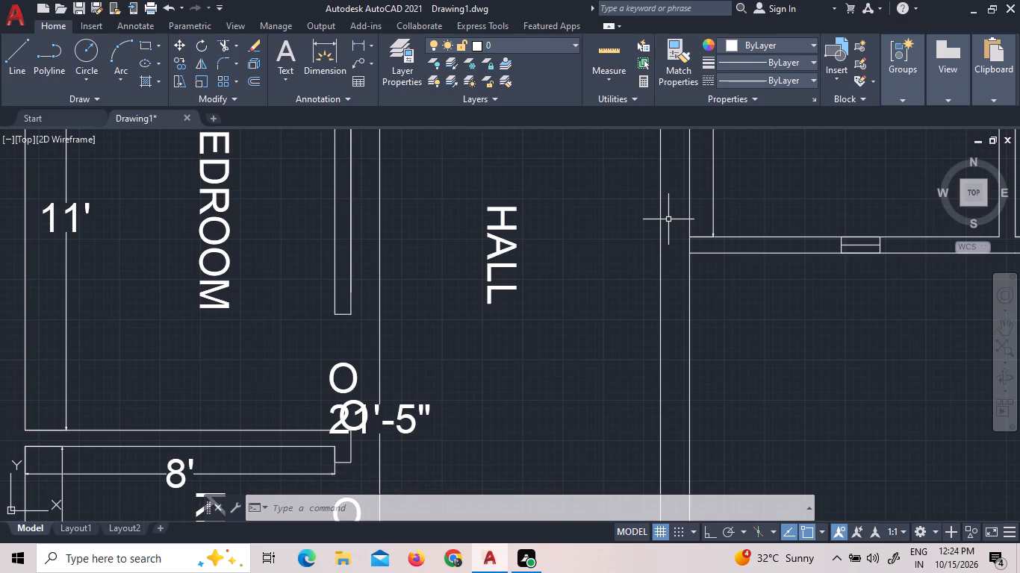
text(TR)
key(space)
key(space)
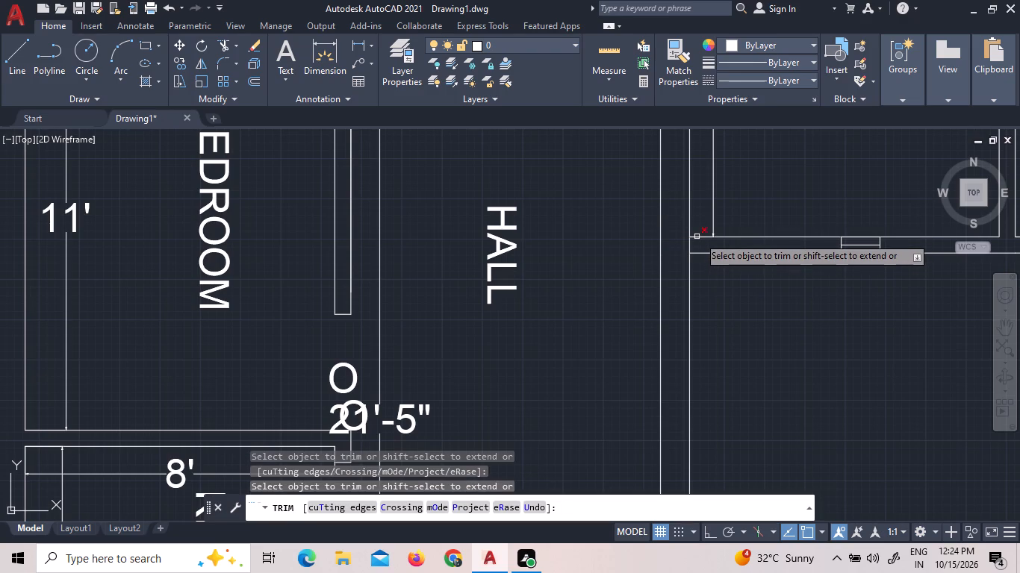
scroll(692, 316, down, 1)
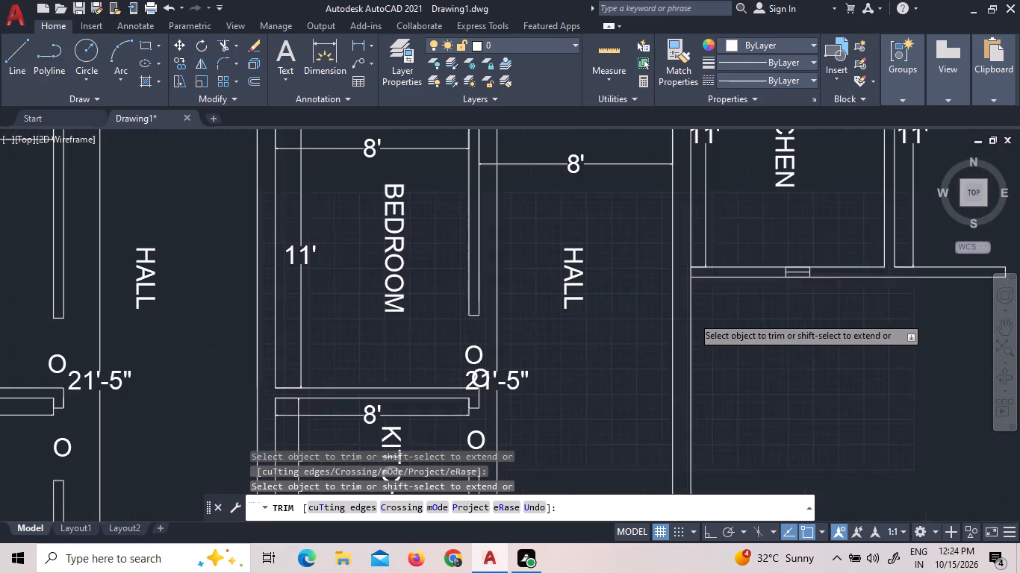
click(693, 272)
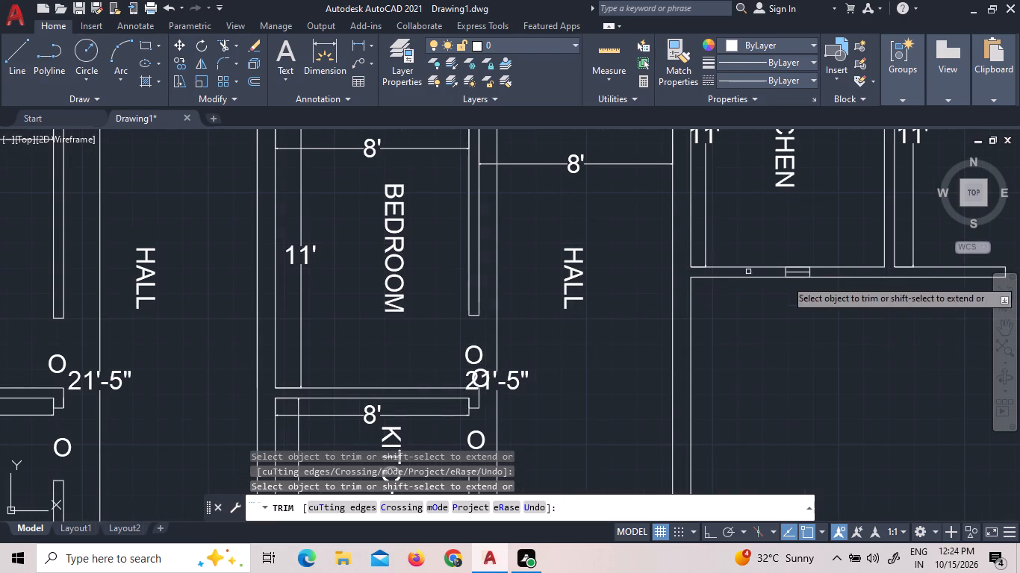
scroll(889, 319, down, 2)
scroll(877, 192, up, 1)
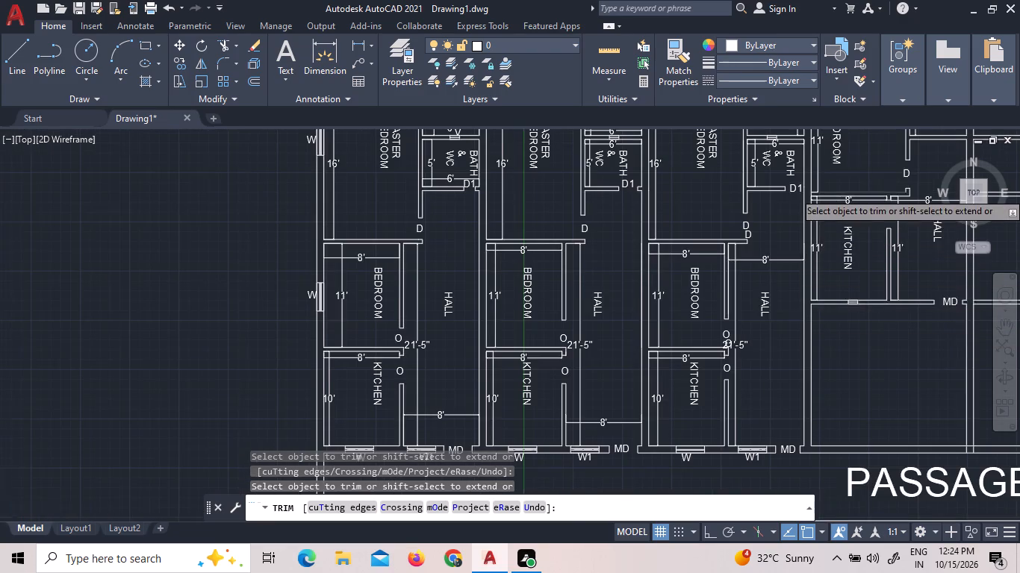
scroll(871, 196, up, 2)
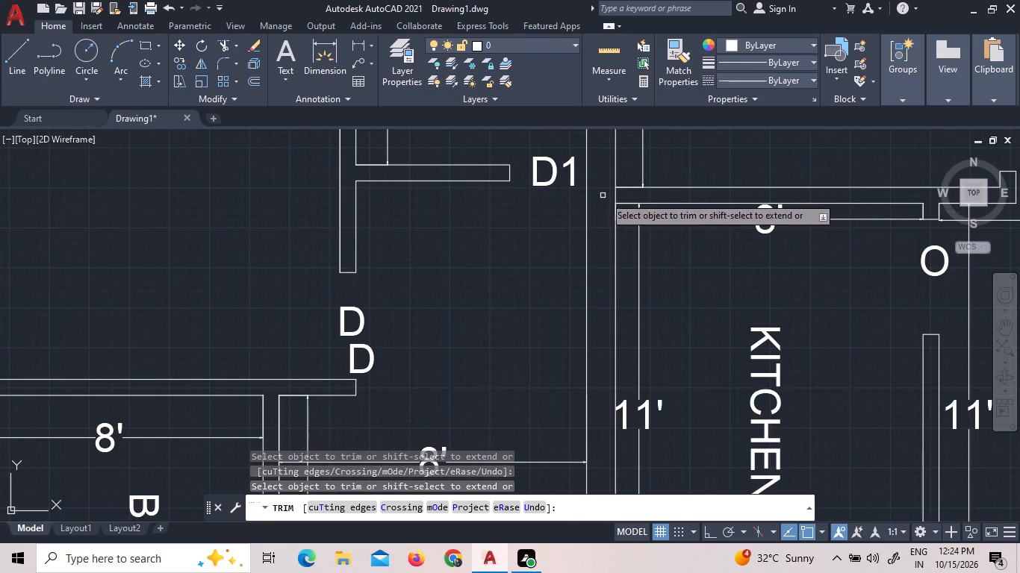
click(615, 197)
Examine the wall junctions, openings and ventilators across all four units for leftover lines, and finish trimming.
scroll(790, 204, down, 3)
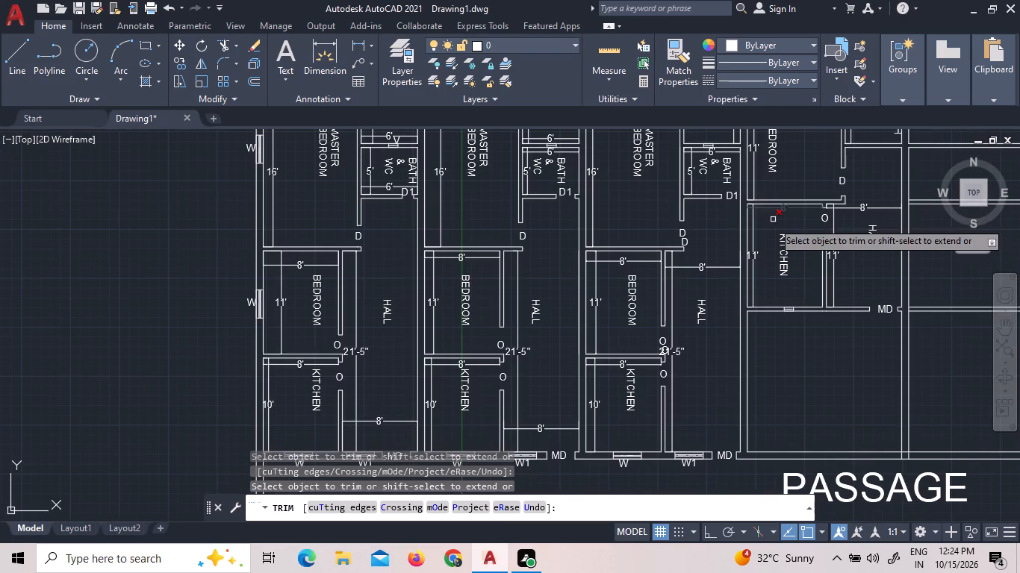
scroll(948, 321, up, 2)
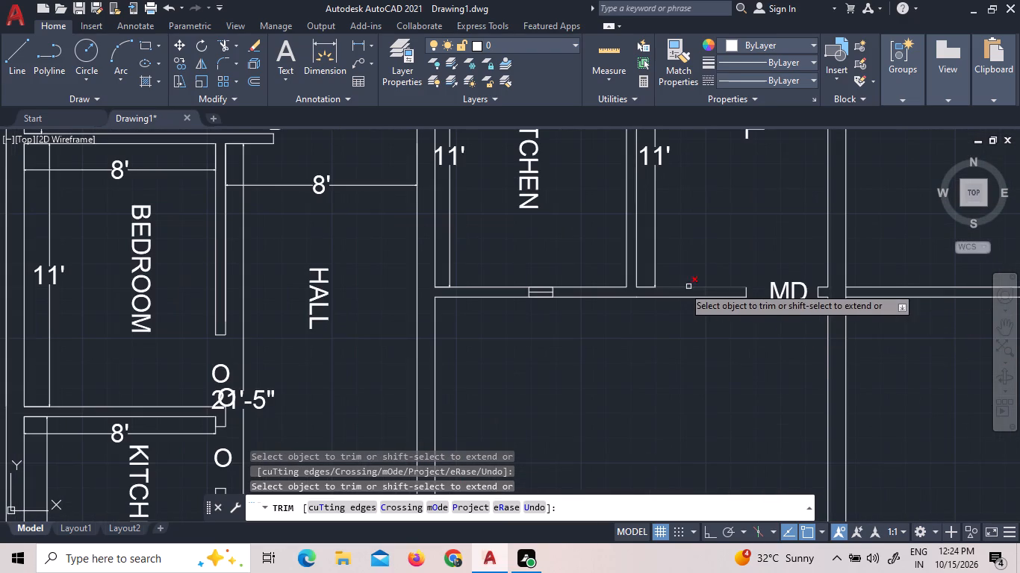
scroll(668, 302, down, 2)
middle_drag(663, 192, 665, 273)
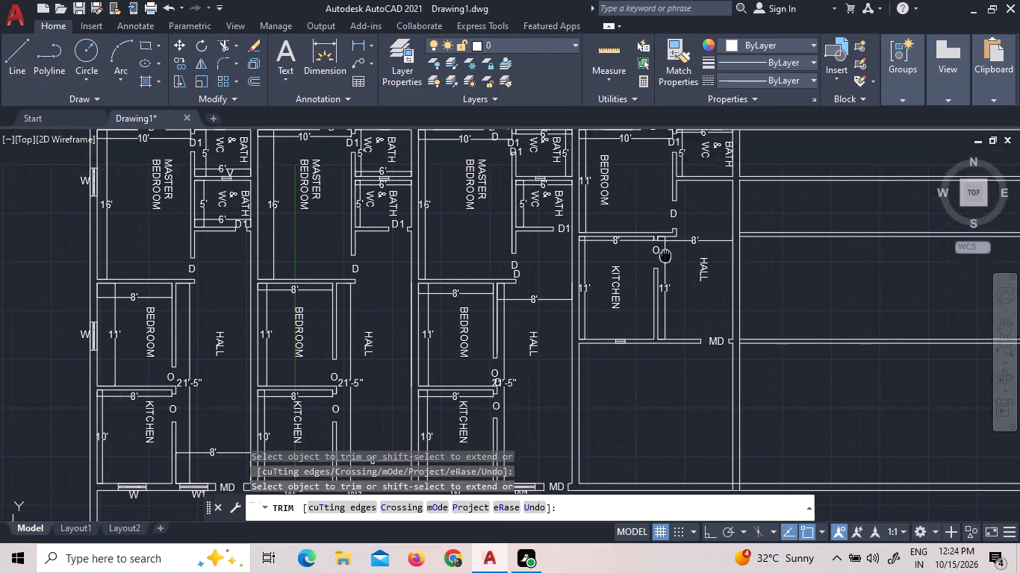
middle_drag(665, 273, 662, 310)
scroll(588, 210, up, 3)
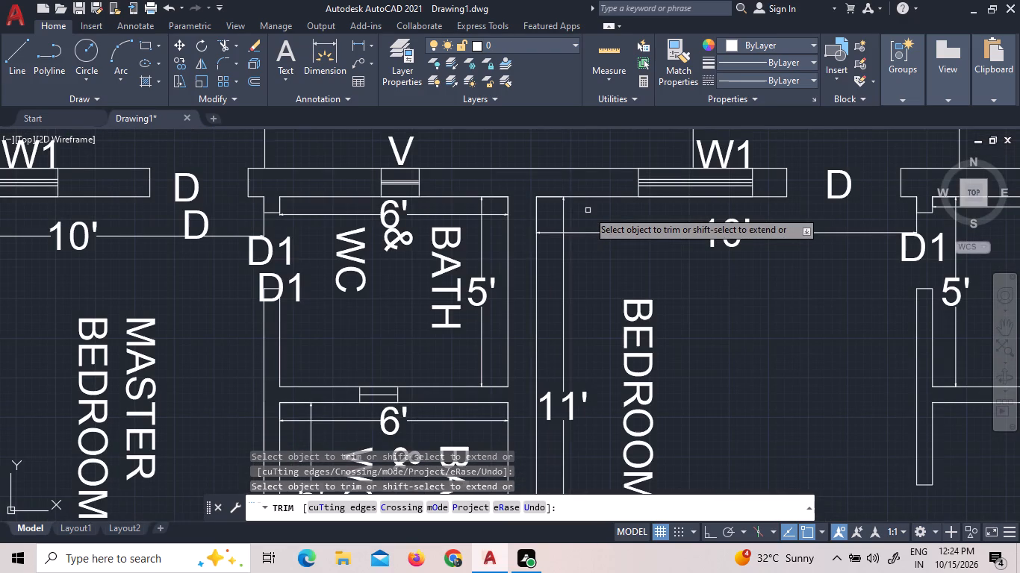
scroll(623, 214, down, 2)
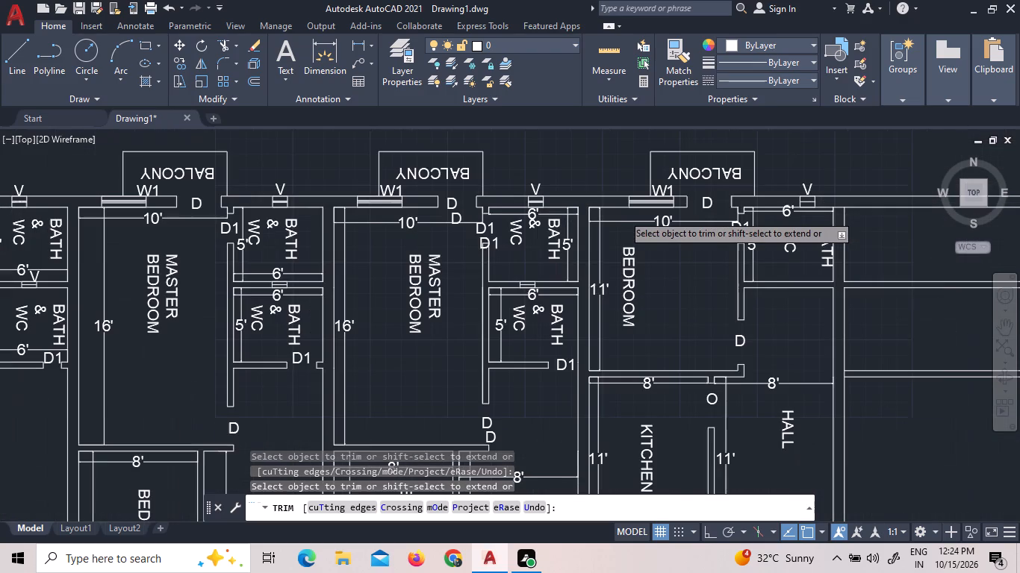
scroll(847, 199, up, 1)
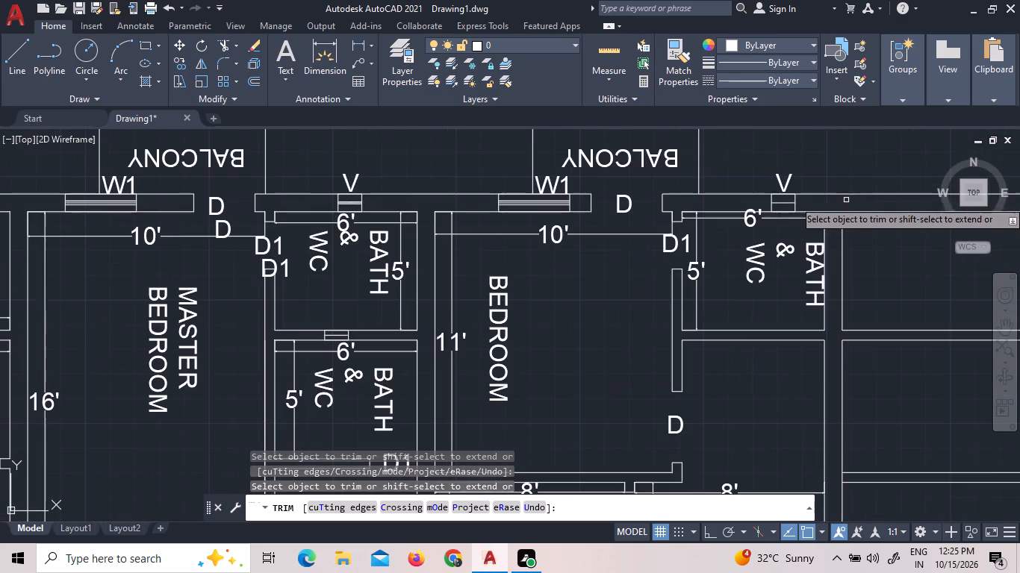
scroll(739, 239, down, 1)
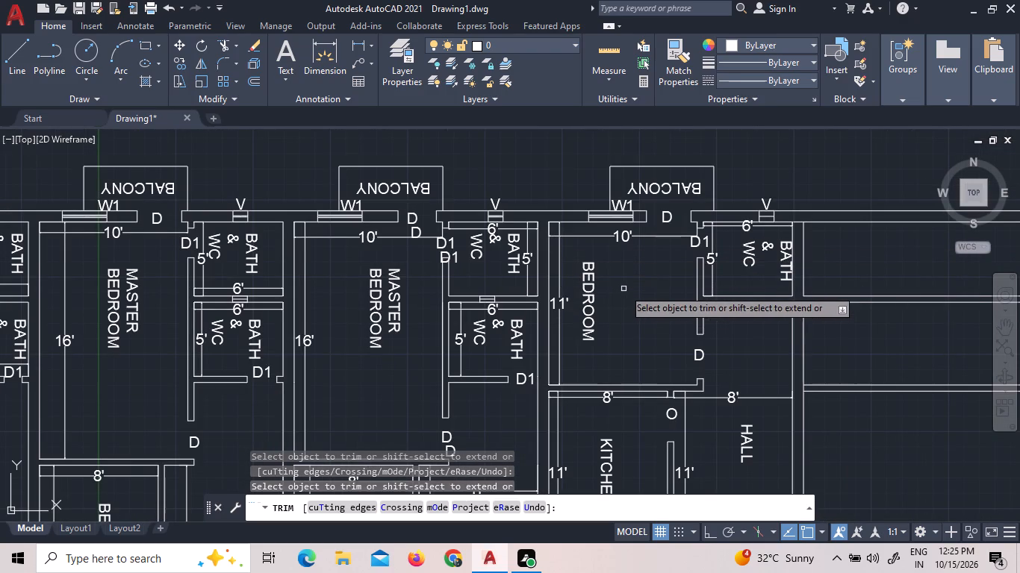
scroll(623, 289, down, 2)
scroll(621, 401, up, 2)
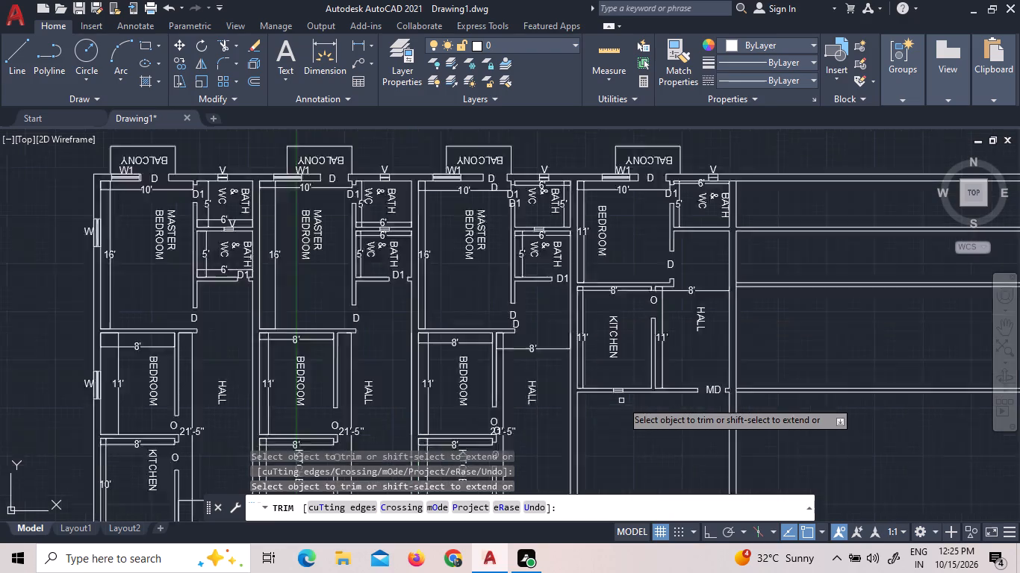
scroll(621, 401, up, 1)
scroll(603, 319, down, 2)
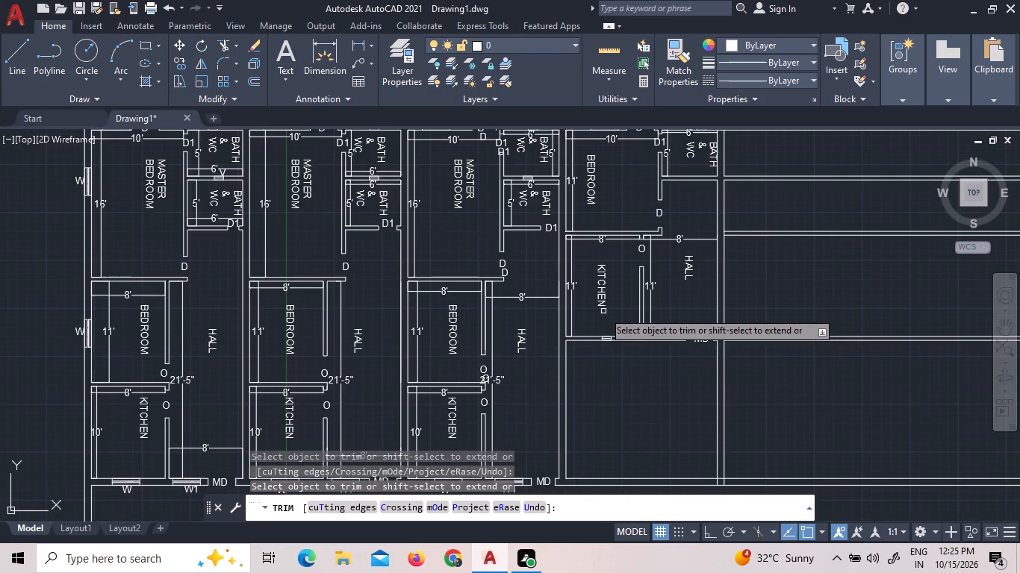
scroll(601, 357, down, 1)
scroll(595, 448, up, 2)
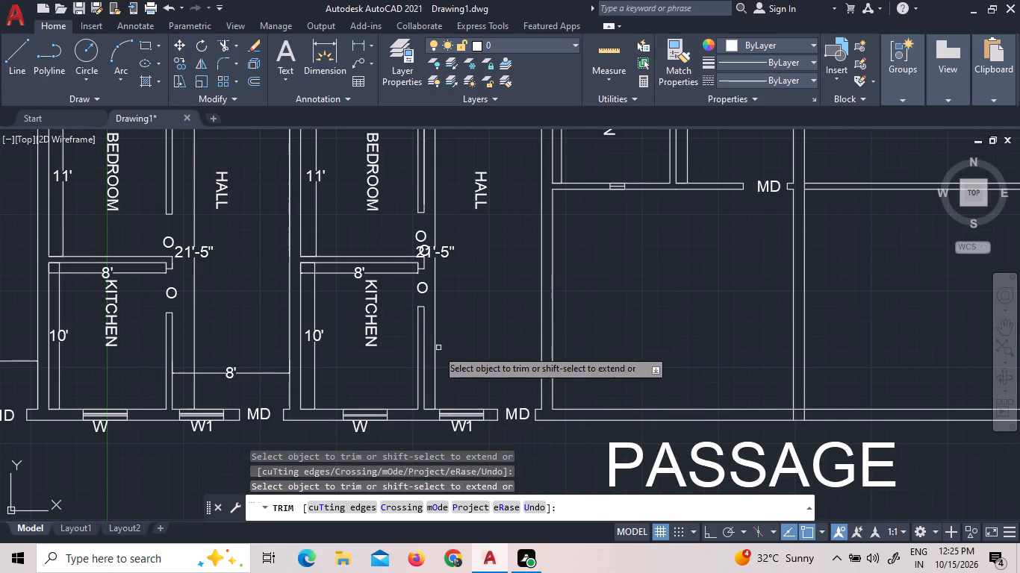
scroll(310, 321, down, 2)
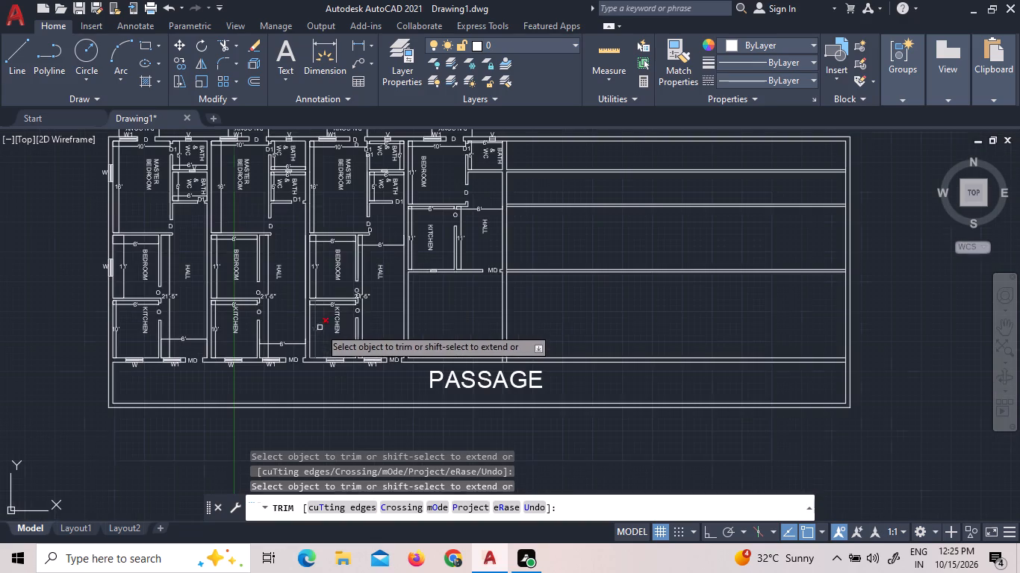
scroll(308, 176, up, 2)
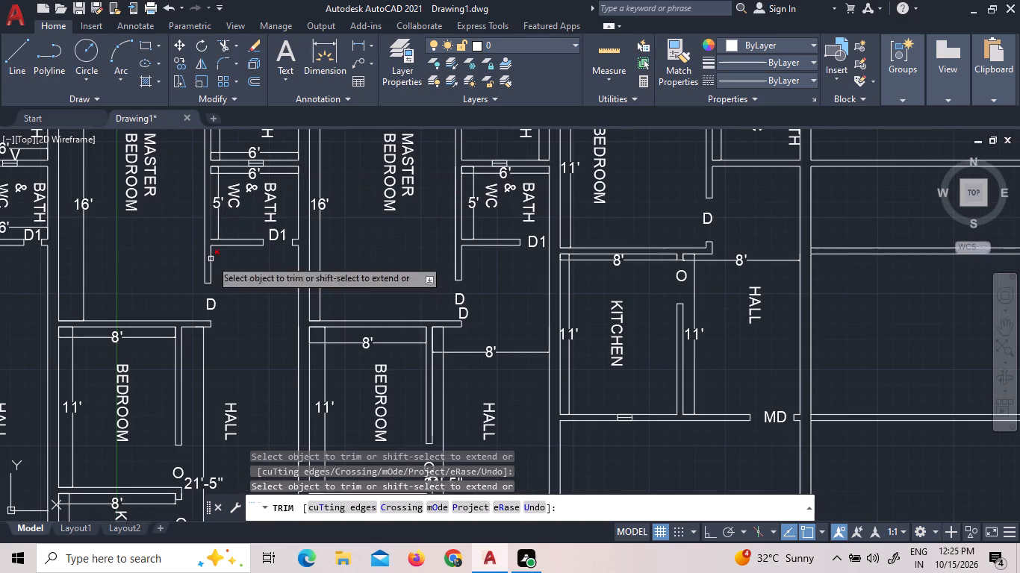
scroll(237, 307, down, 2)
scroll(141, 239, up, 3)
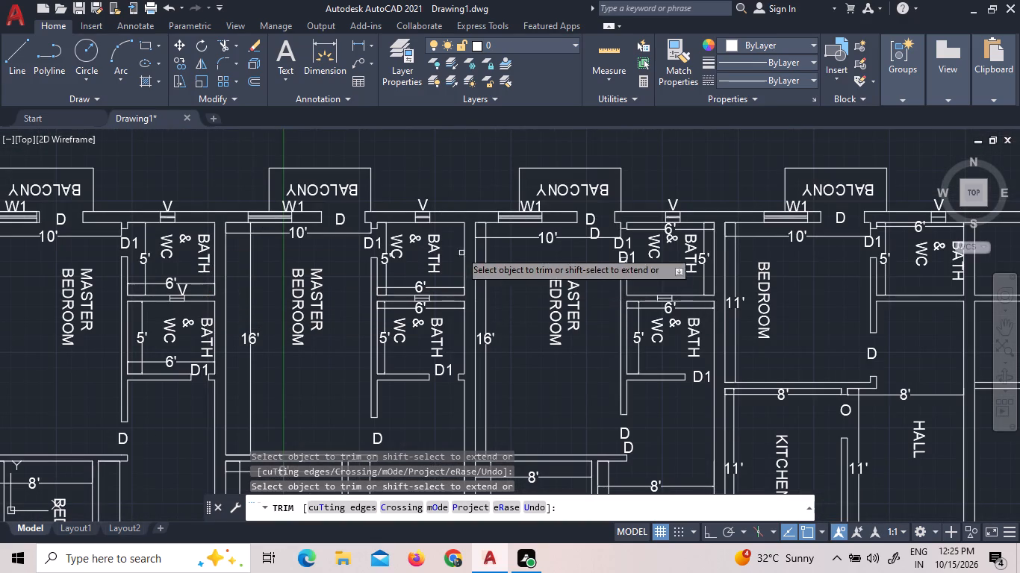
right_click(491, 183)
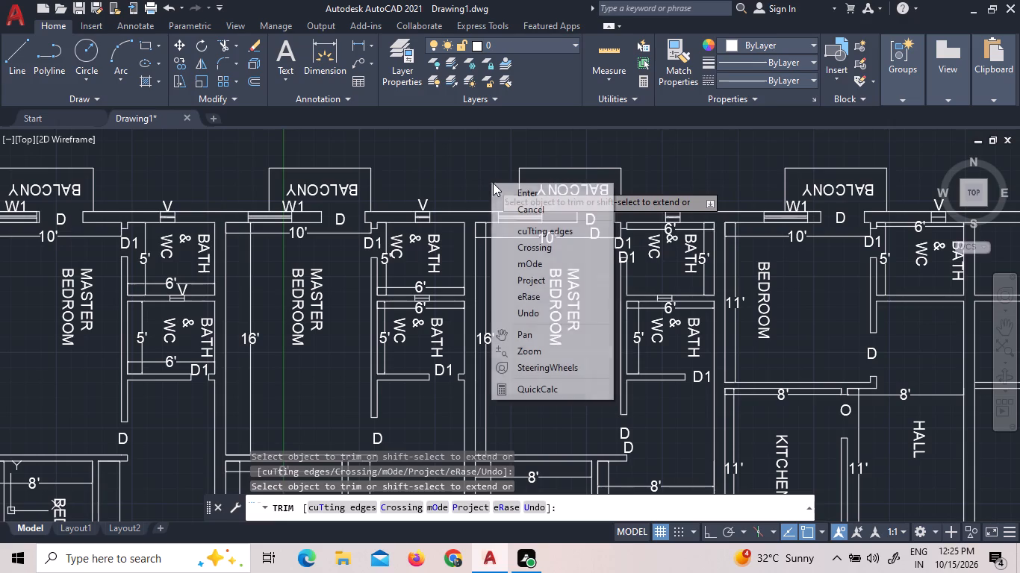
click(509, 192)
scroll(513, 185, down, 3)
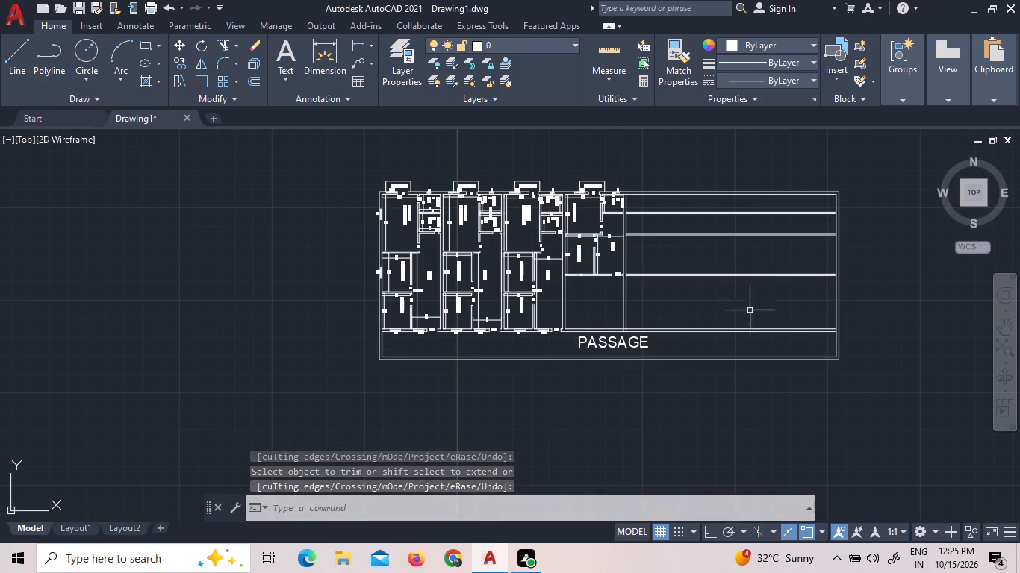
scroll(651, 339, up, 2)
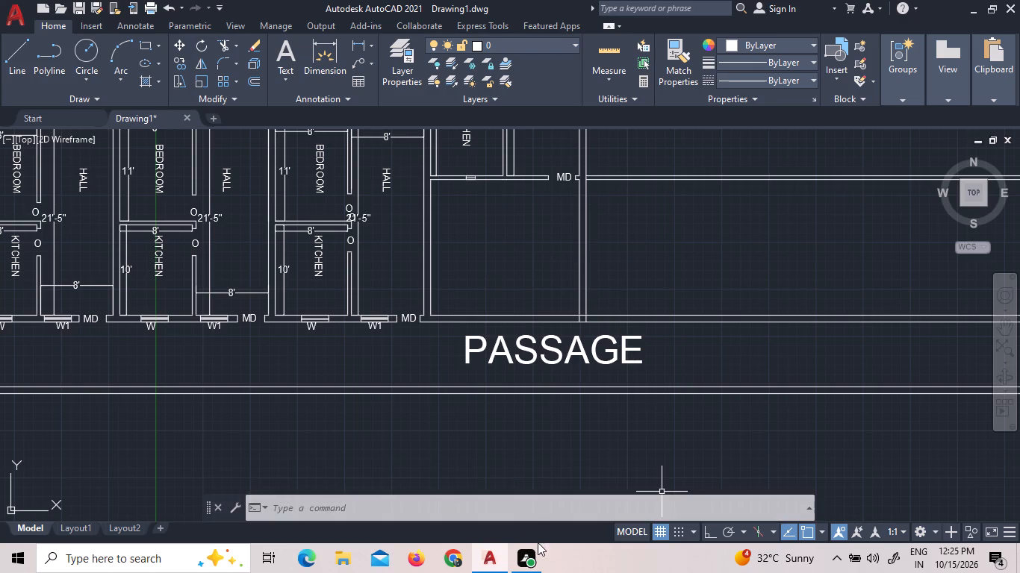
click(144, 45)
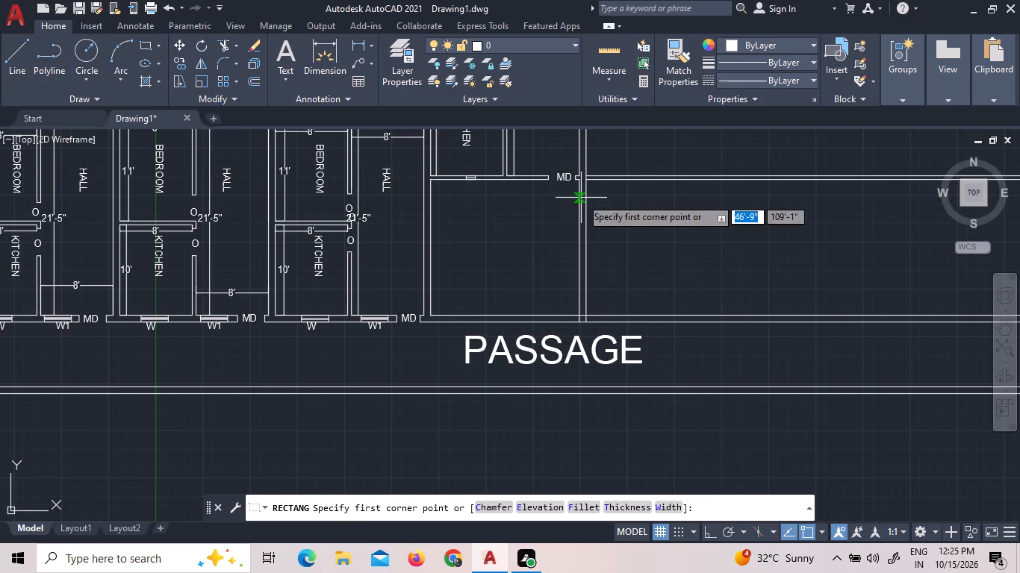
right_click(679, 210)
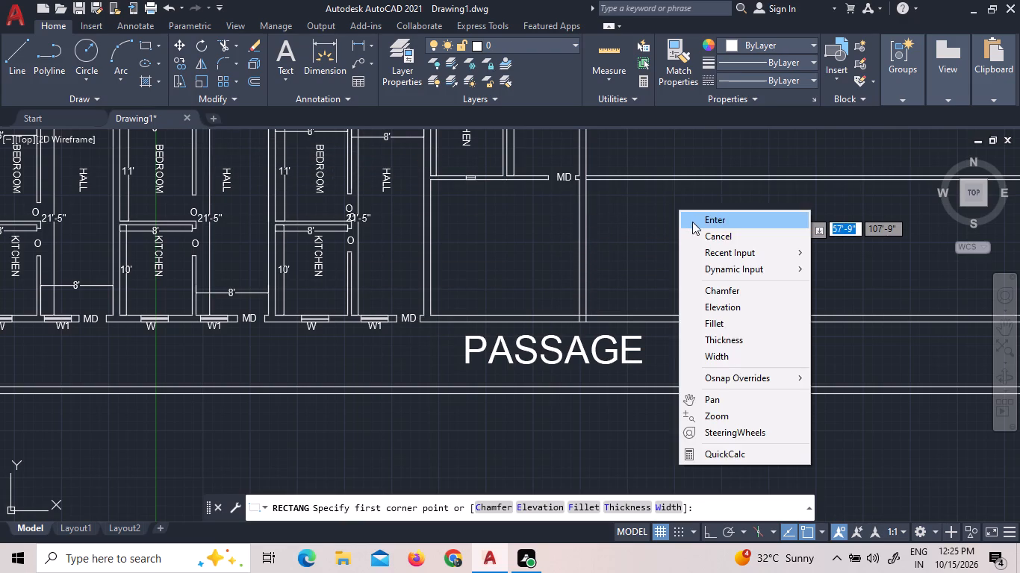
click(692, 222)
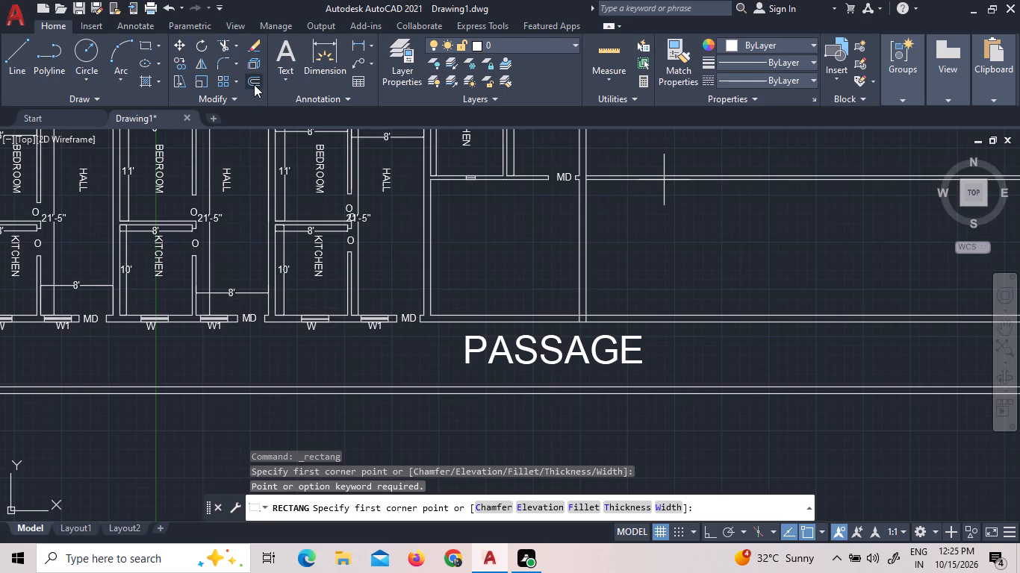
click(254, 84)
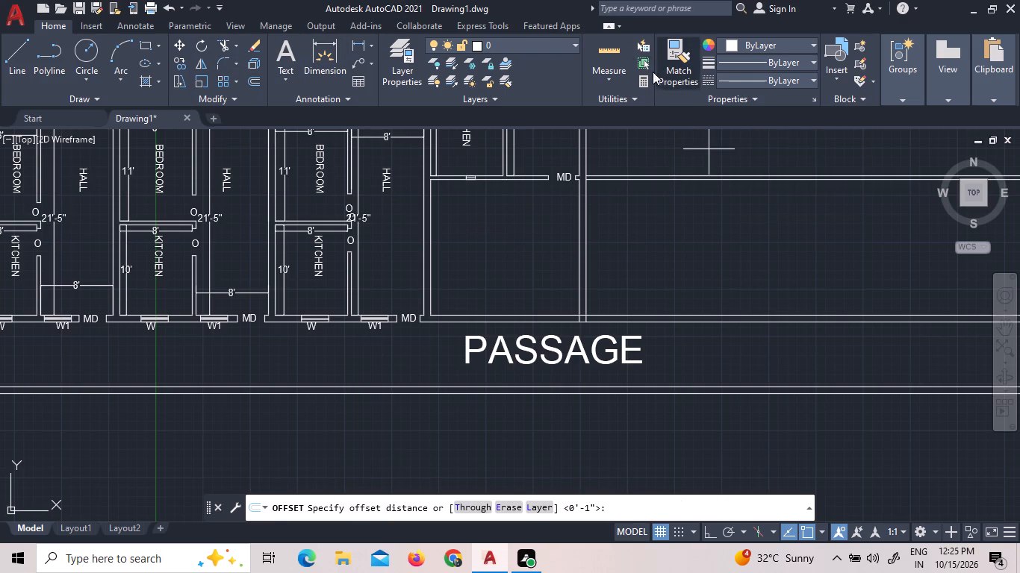
Check the distances around the fourth unit's kitchen walls with Quick measure.
click(615, 47)
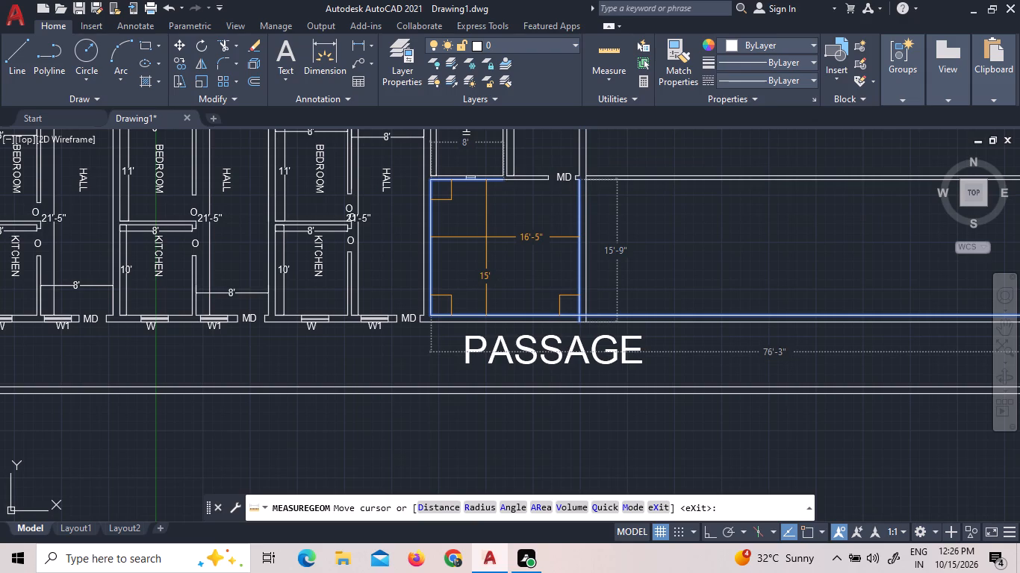
Offset the south wall line beside the fourth unit's MD opening 4' southward into the empty space above the passage.
click(259, 78)
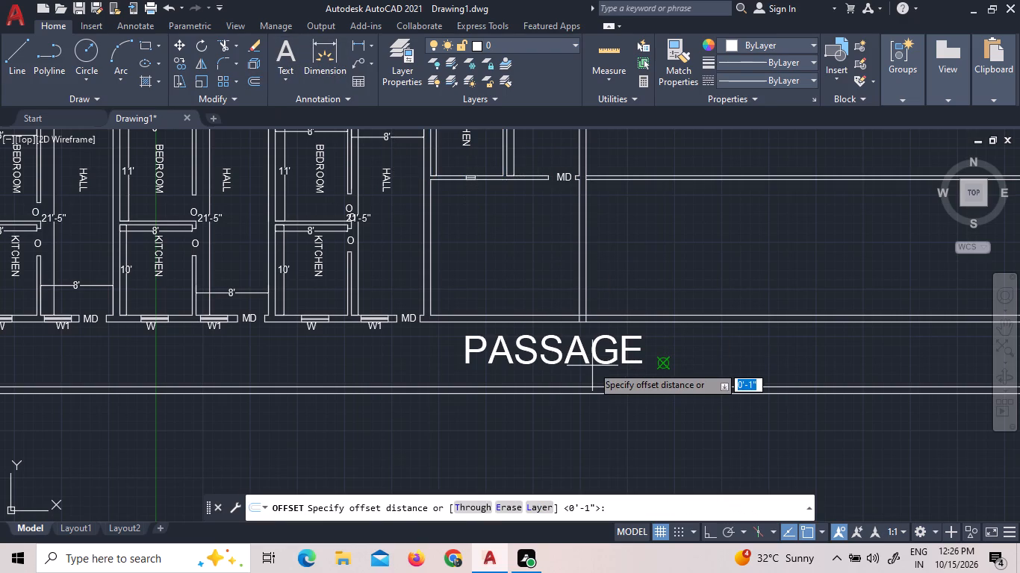
text(4')
key(Return)
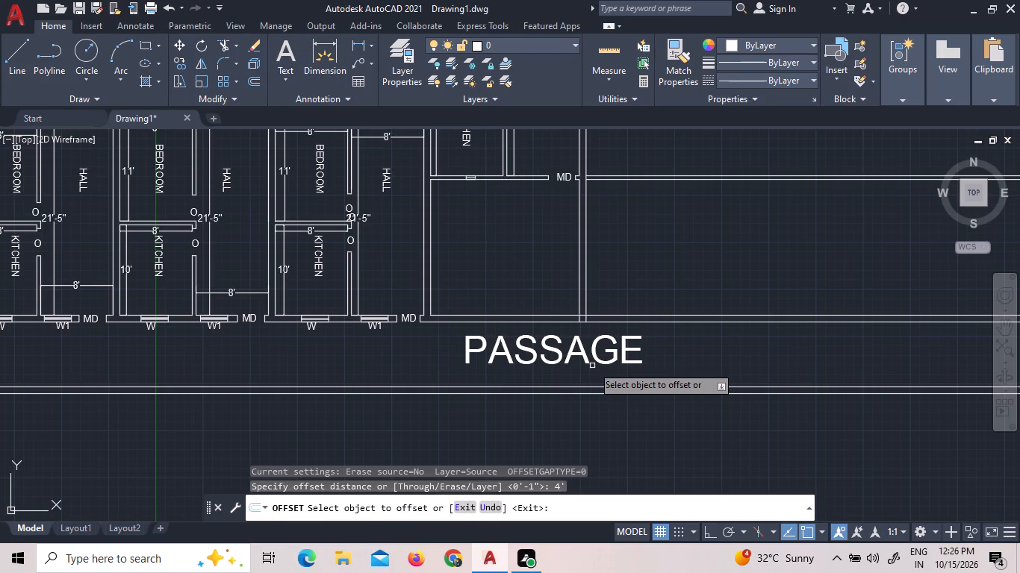
click(526, 178)
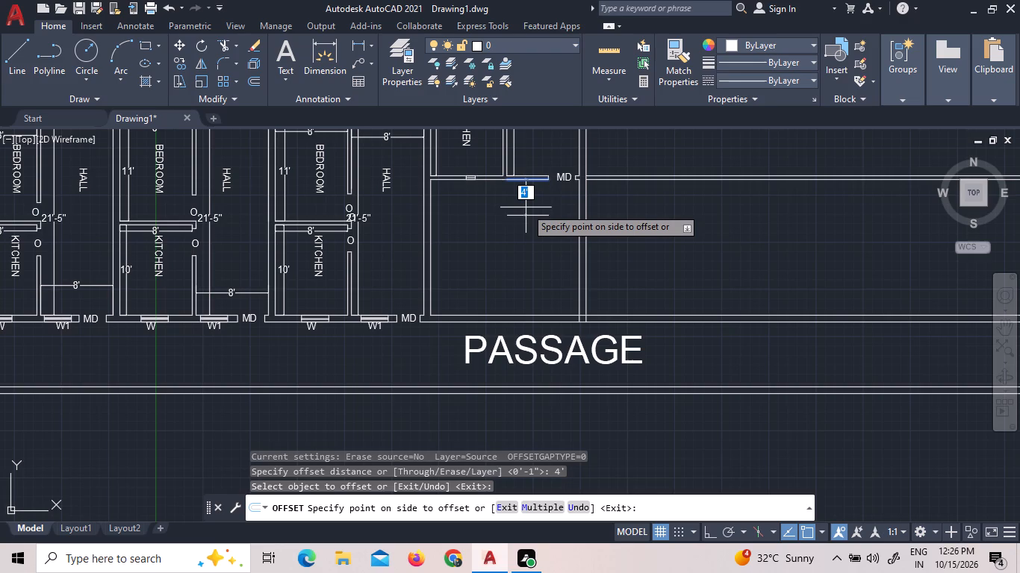
click(526, 207)
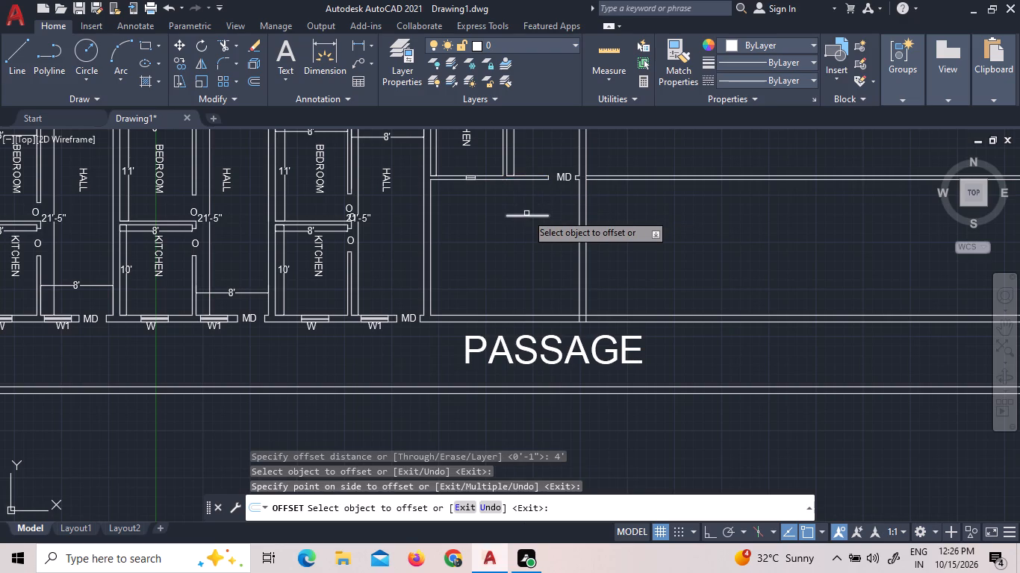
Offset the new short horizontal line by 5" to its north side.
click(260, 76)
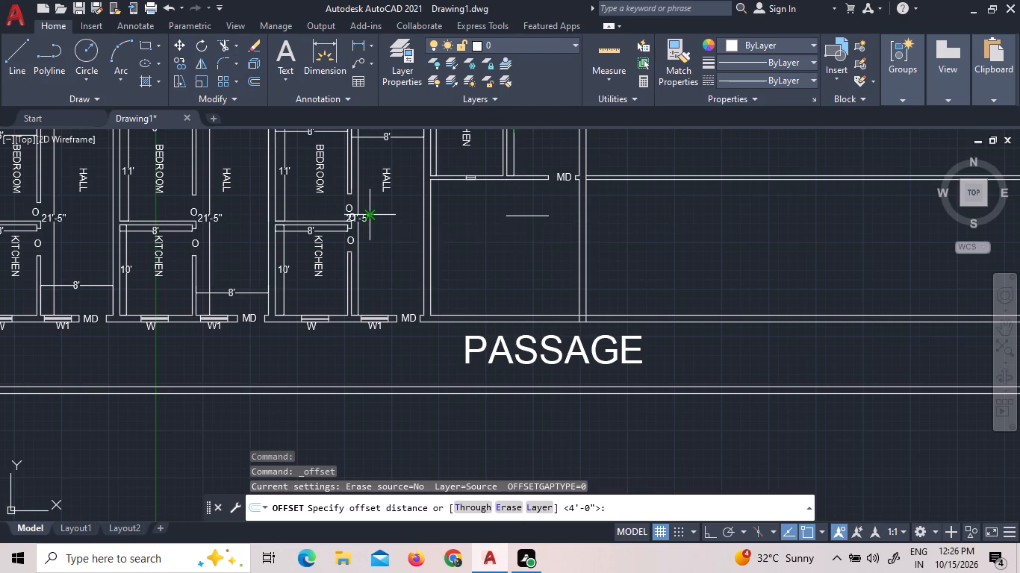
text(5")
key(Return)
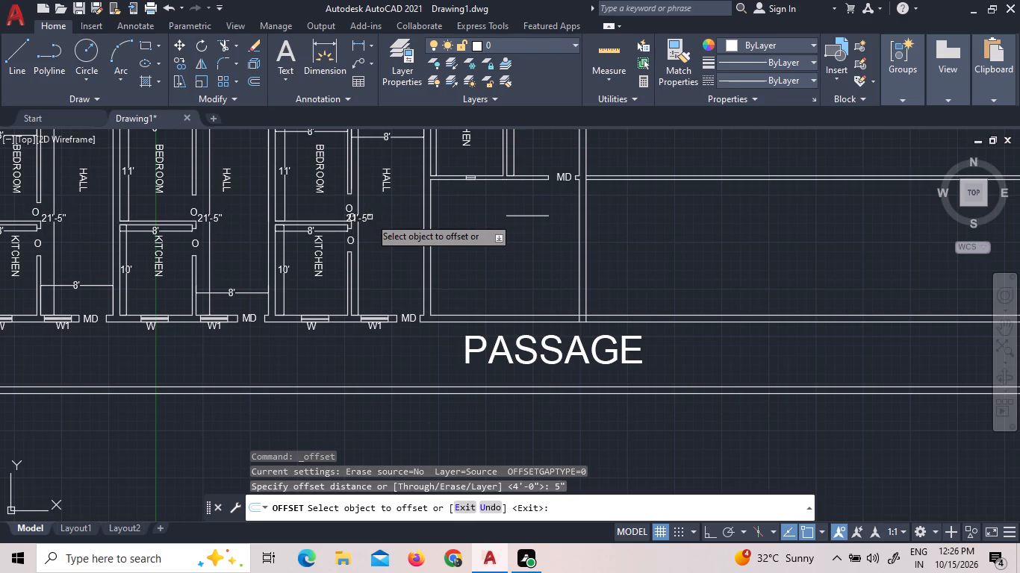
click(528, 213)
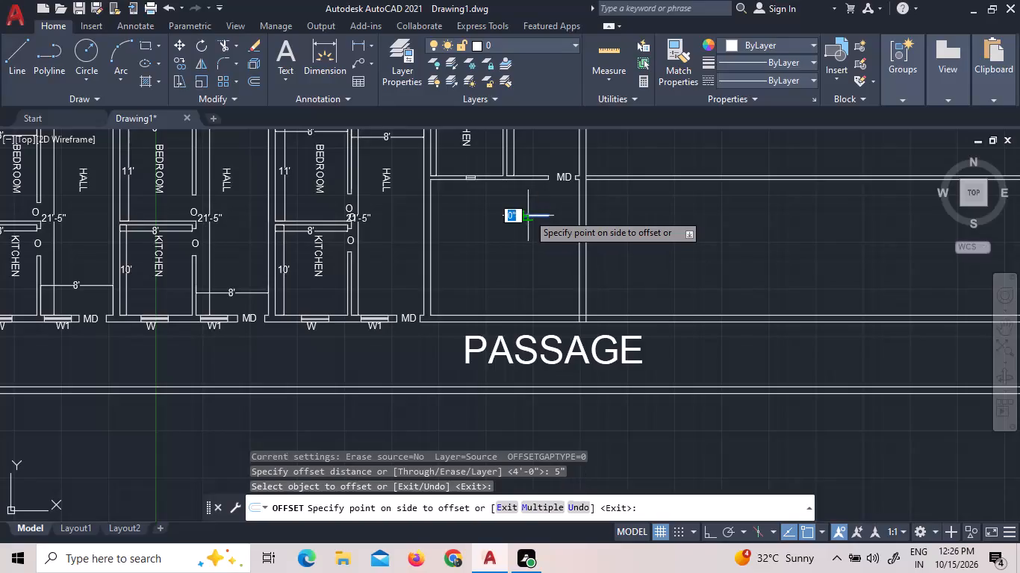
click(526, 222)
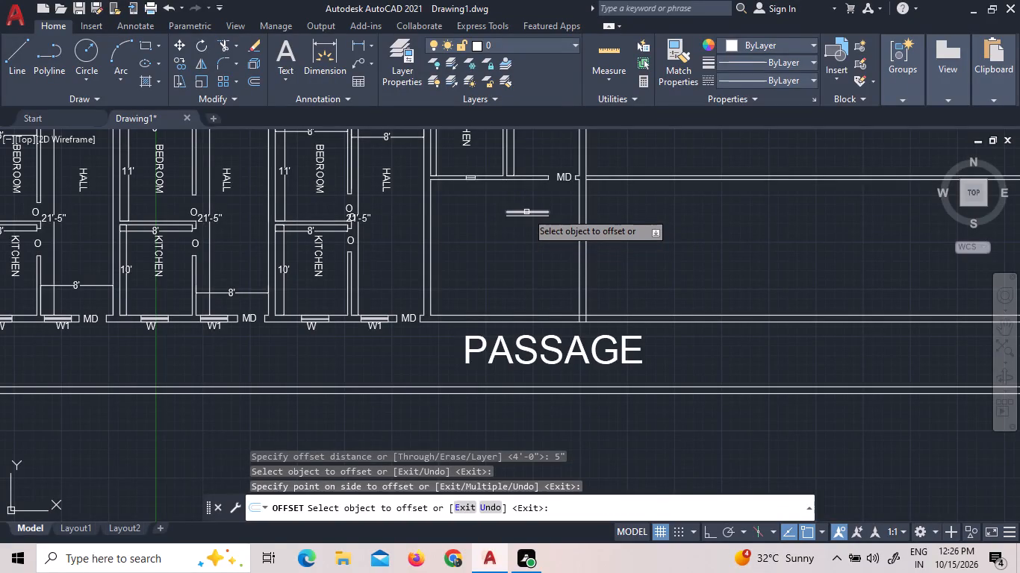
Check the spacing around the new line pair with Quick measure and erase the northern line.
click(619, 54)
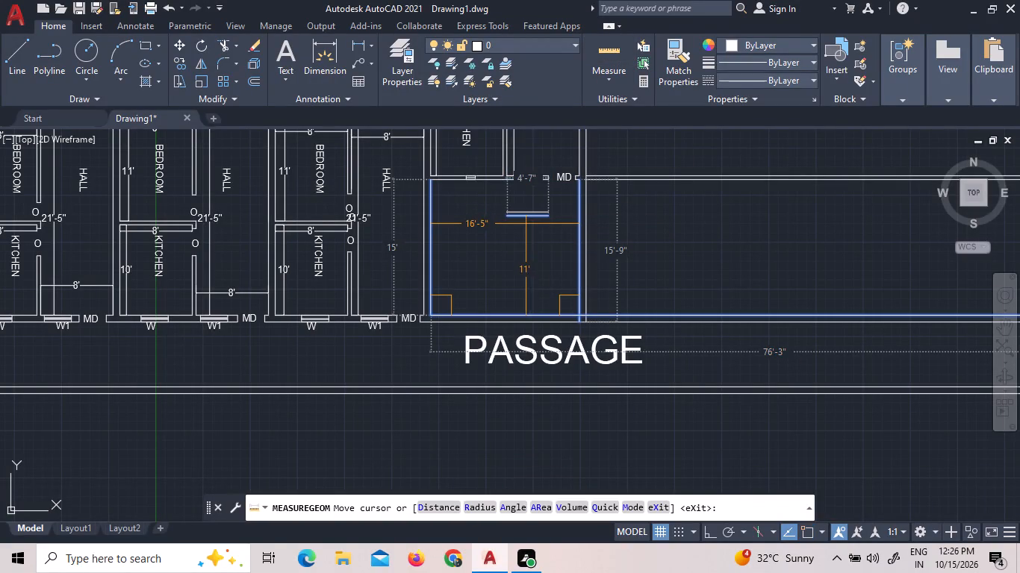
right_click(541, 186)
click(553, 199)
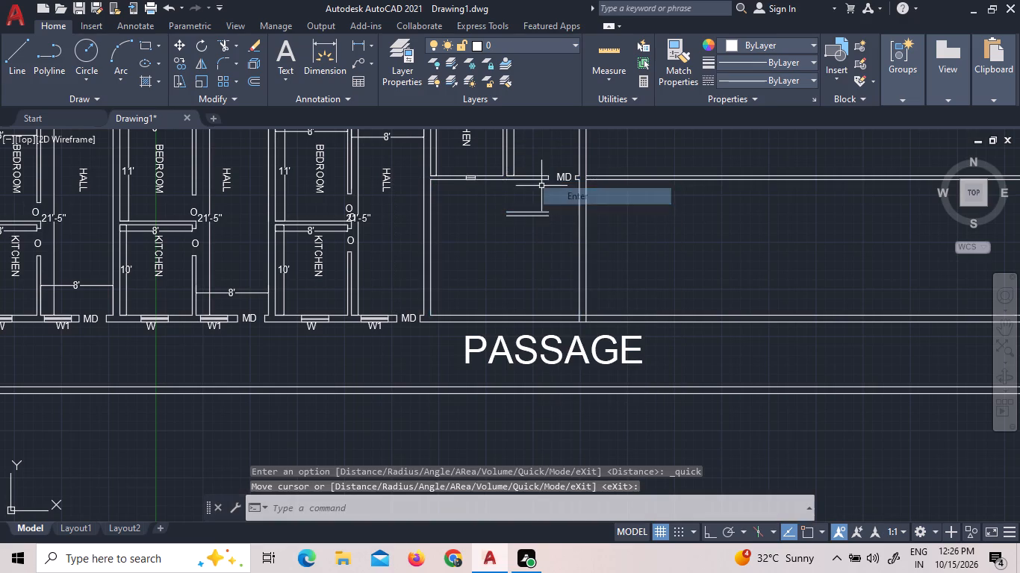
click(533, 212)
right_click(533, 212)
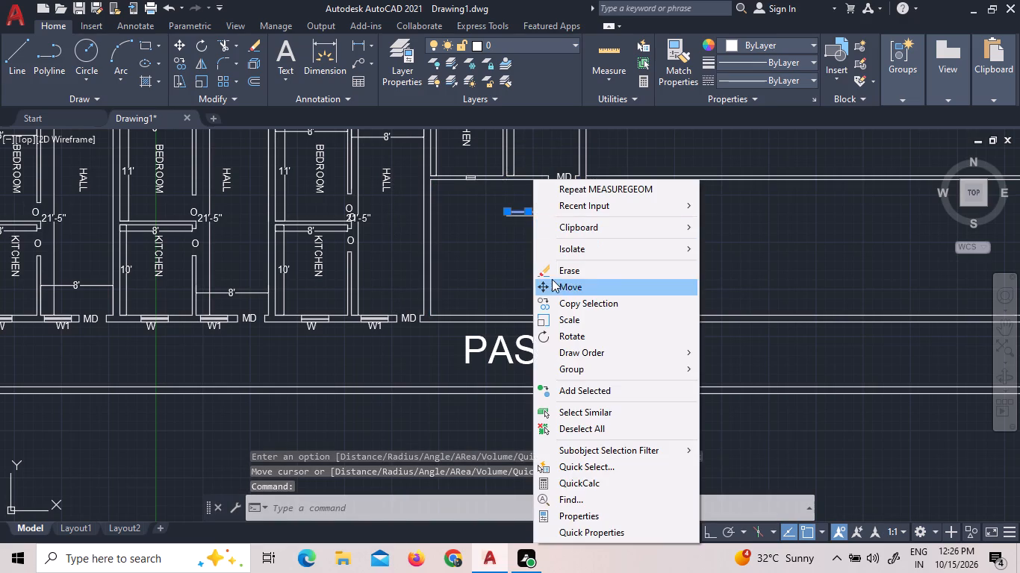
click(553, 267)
Offset the remaining short horizontal line 5" to the south to form the wall thickness.
click(253, 80)
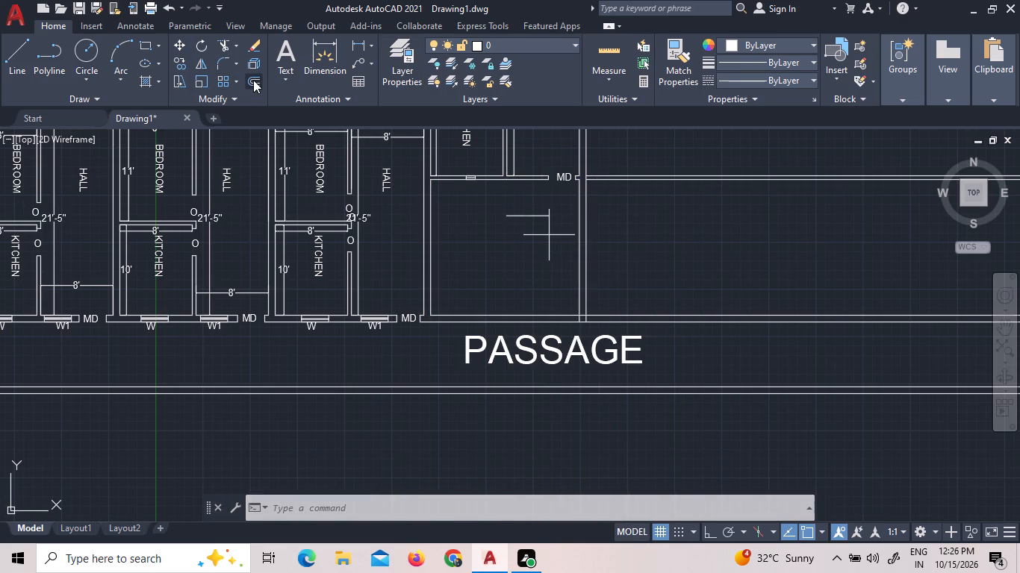
key(Return)
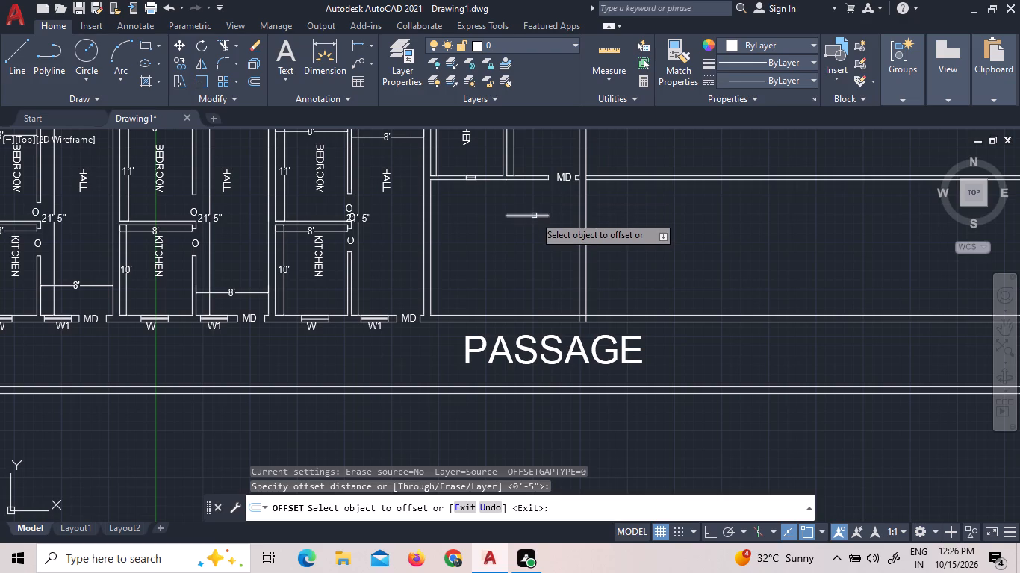
click(533, 216)
click(532, 240)
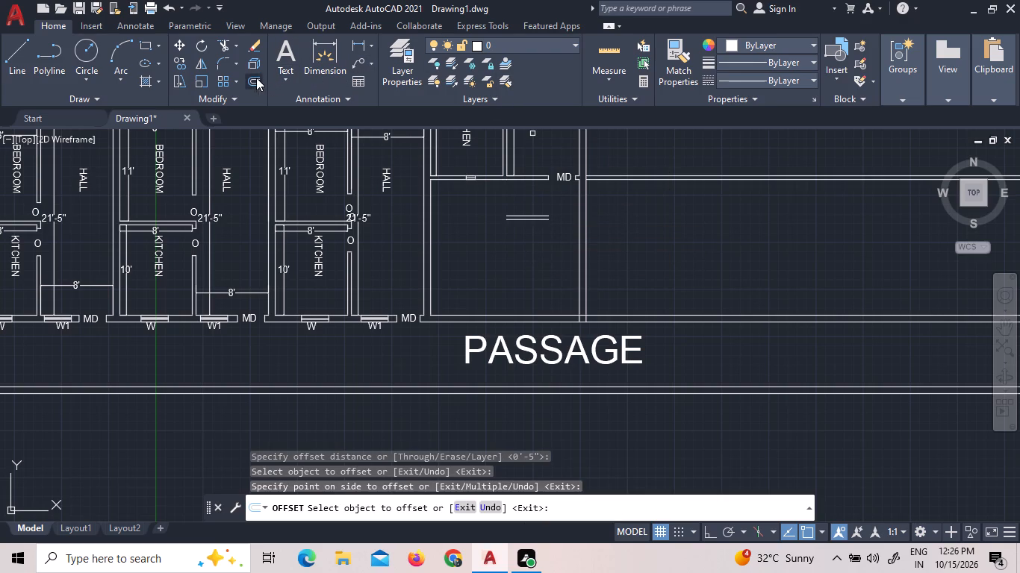
right_click(498, 223)
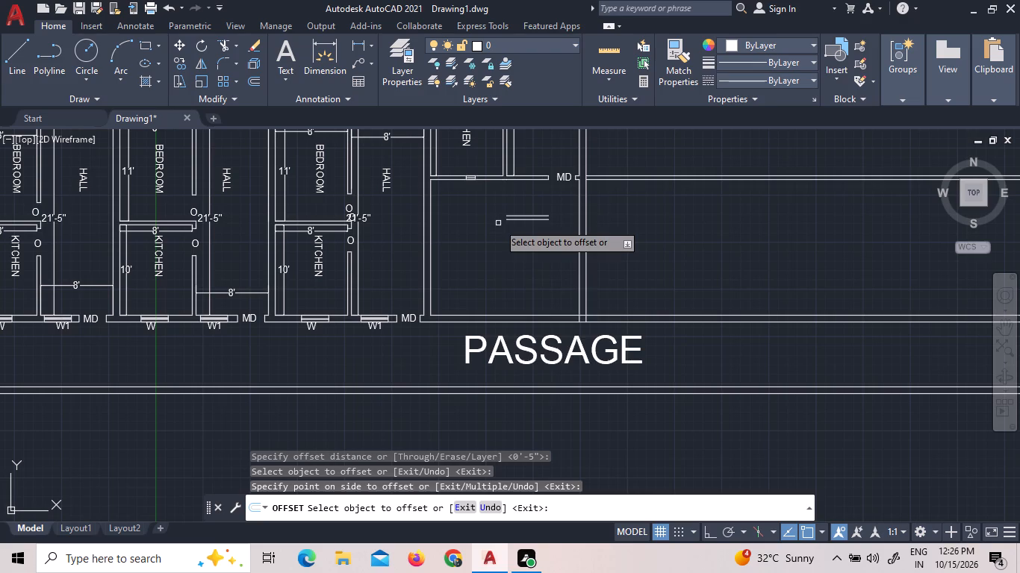
click(509, 231)
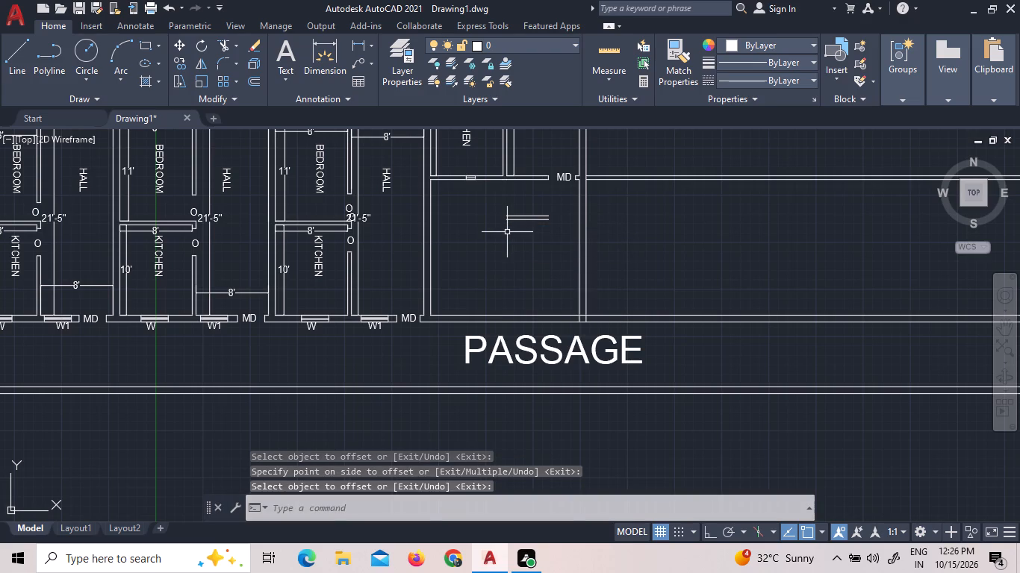
Extend both short horizontal wall lines east to the inner face of the east wall.
text(EX)
key(space)
key(space)
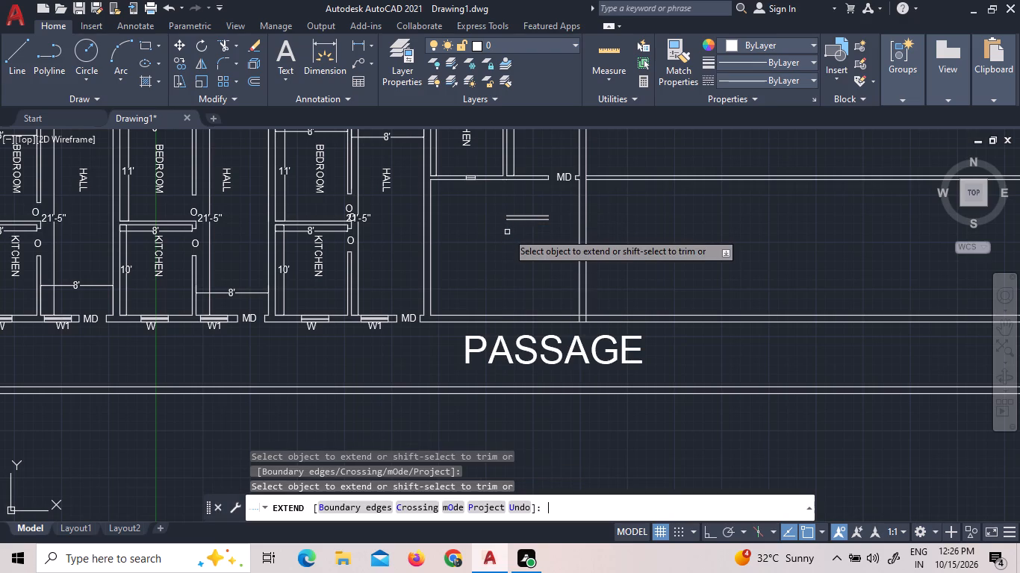
click(544, 219)
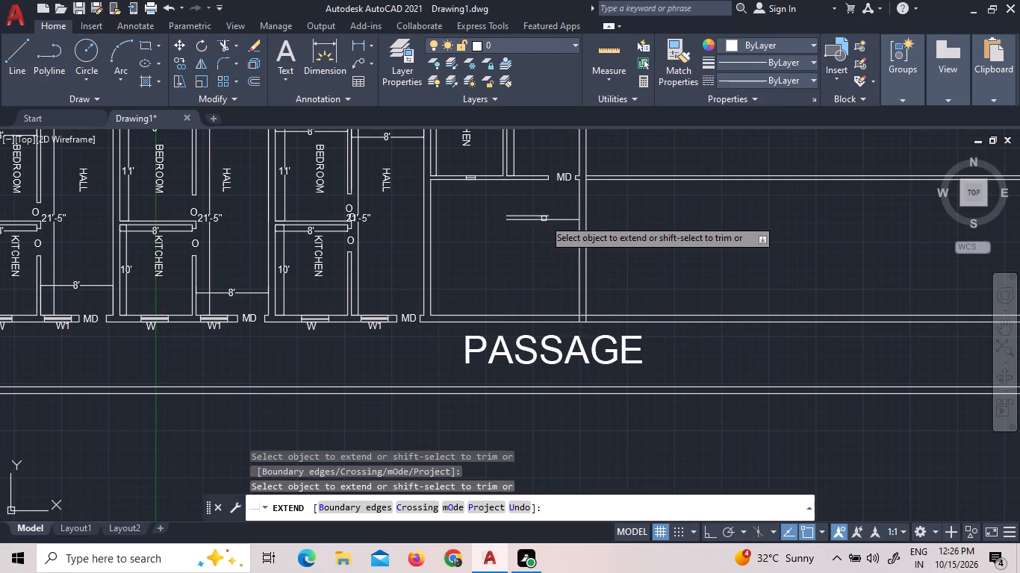
click(546, 215)
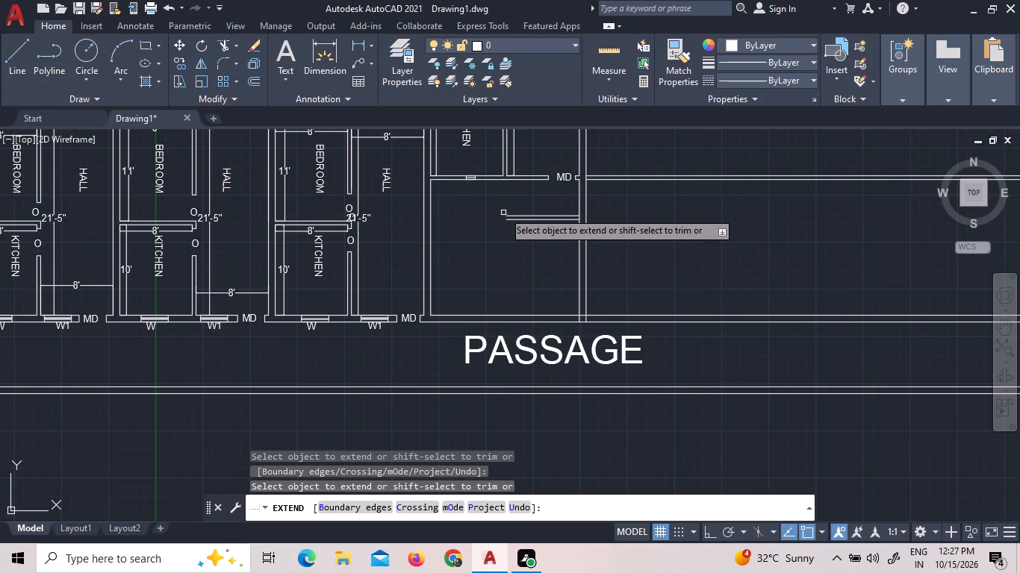
right_click(500, 215)
click(514, 225)
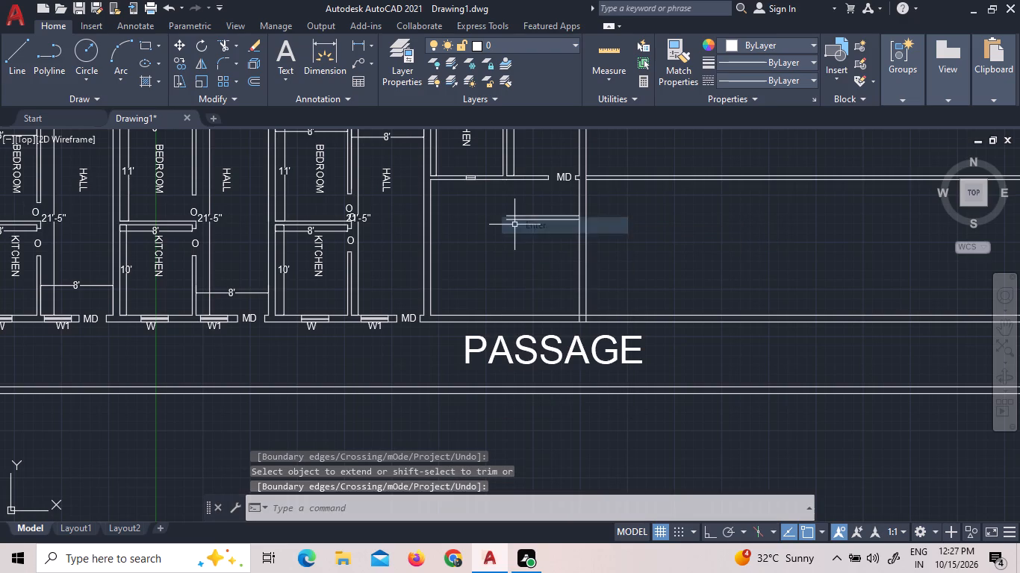
Check the room distances with Quick measure and offset the east wall's inner line 8' to the west.
click(614, 43)
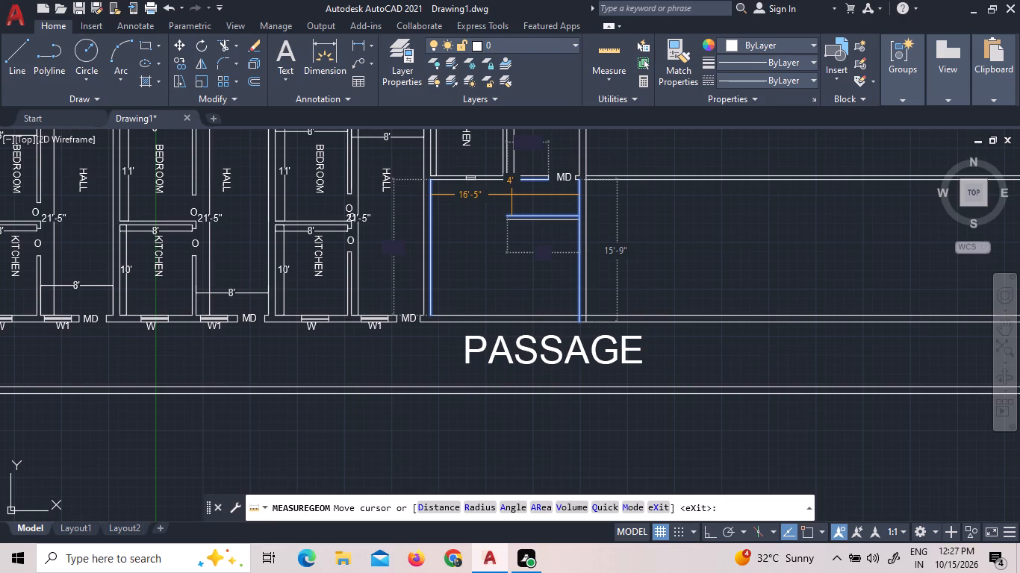
click(258, 81)
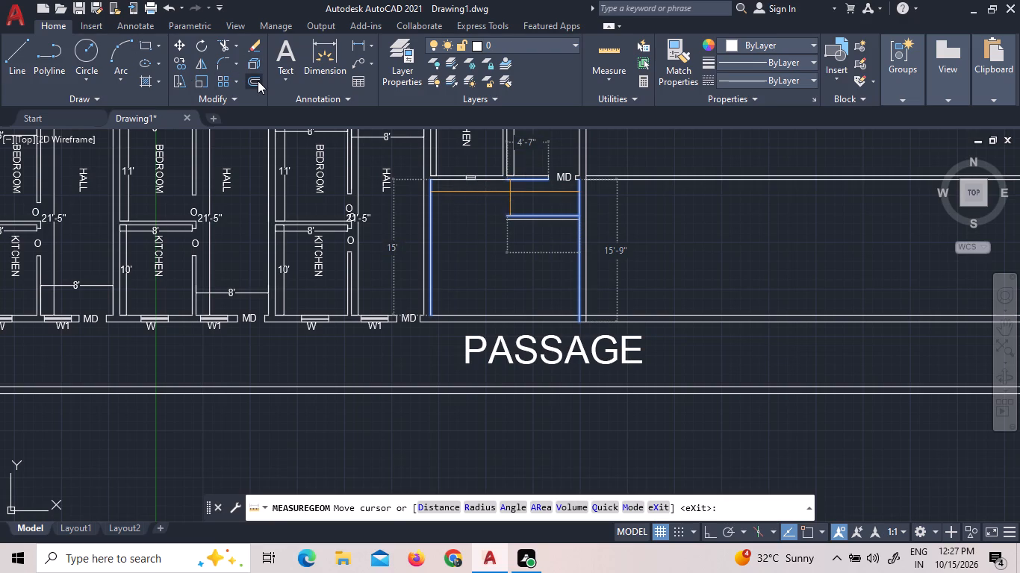
key(5)
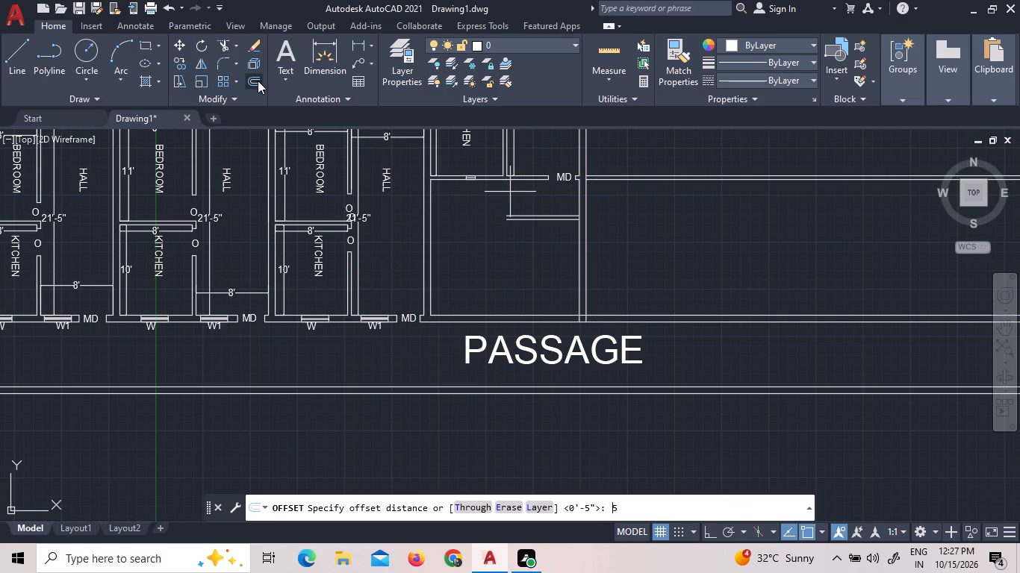
key(BackSpace)
text(8')
key(Return)
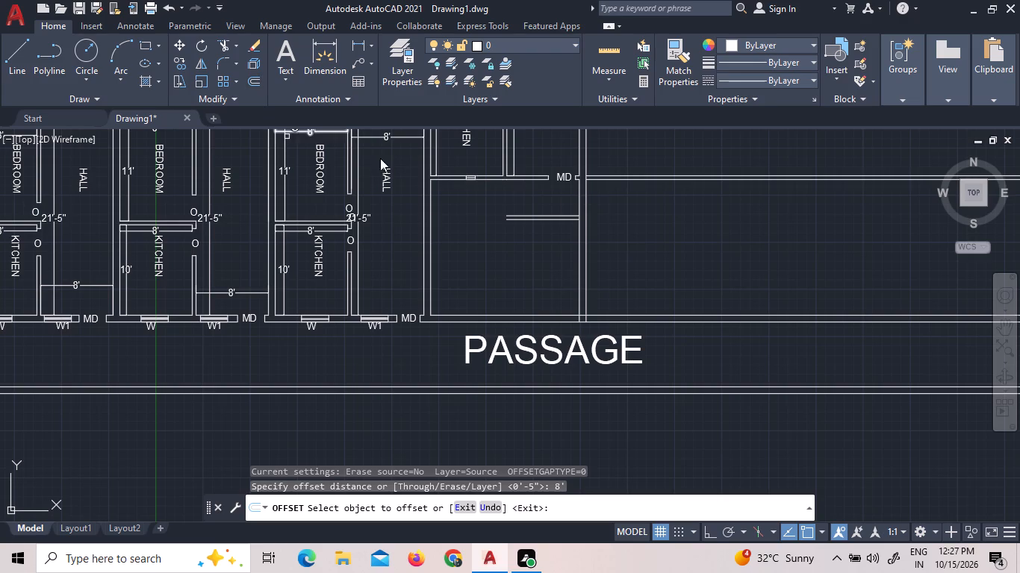
click(579, 247)
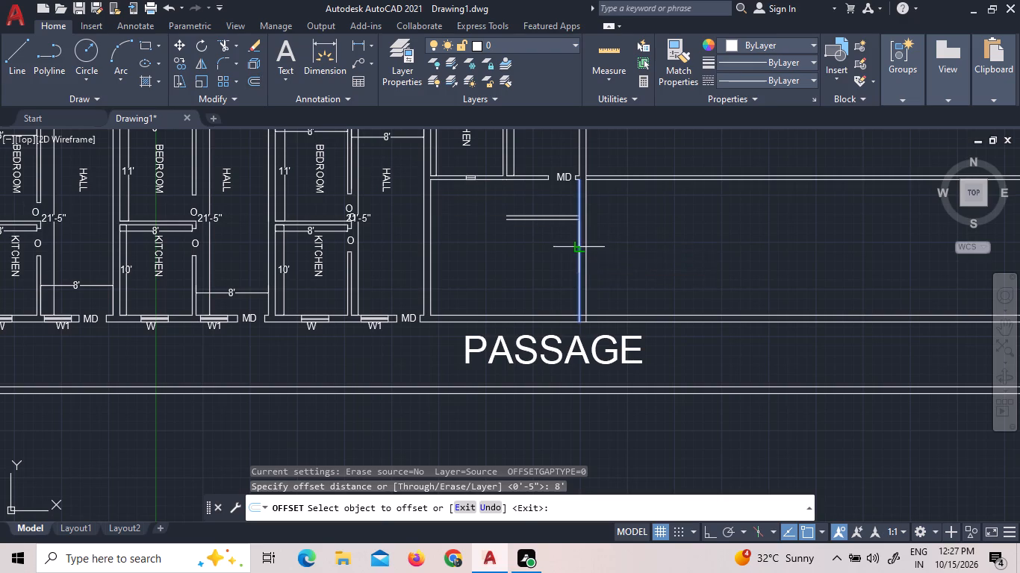
click(564, 247)
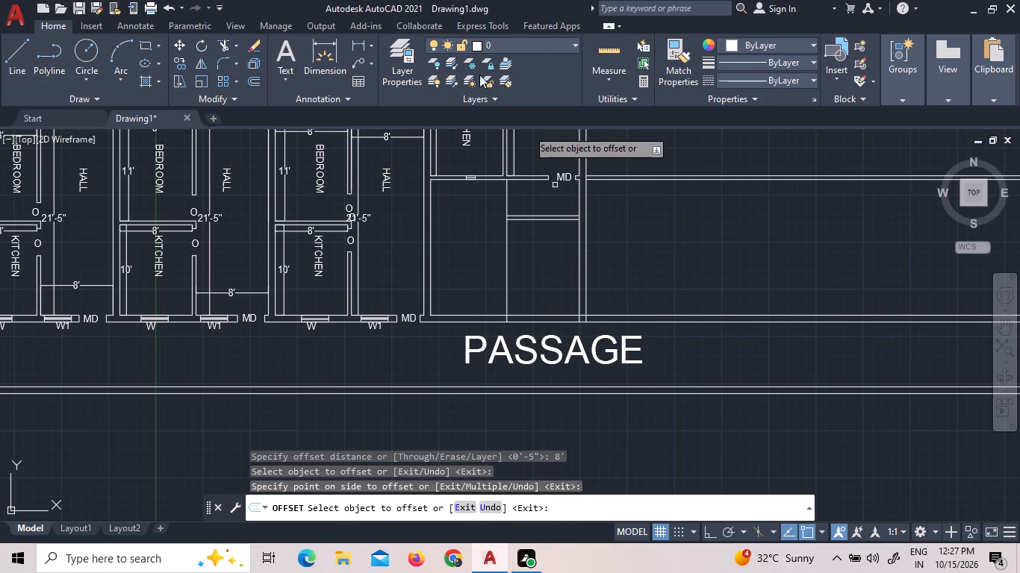
Offset the new vertical line 5" to the east to form the wall thickness.
click(246, 75)
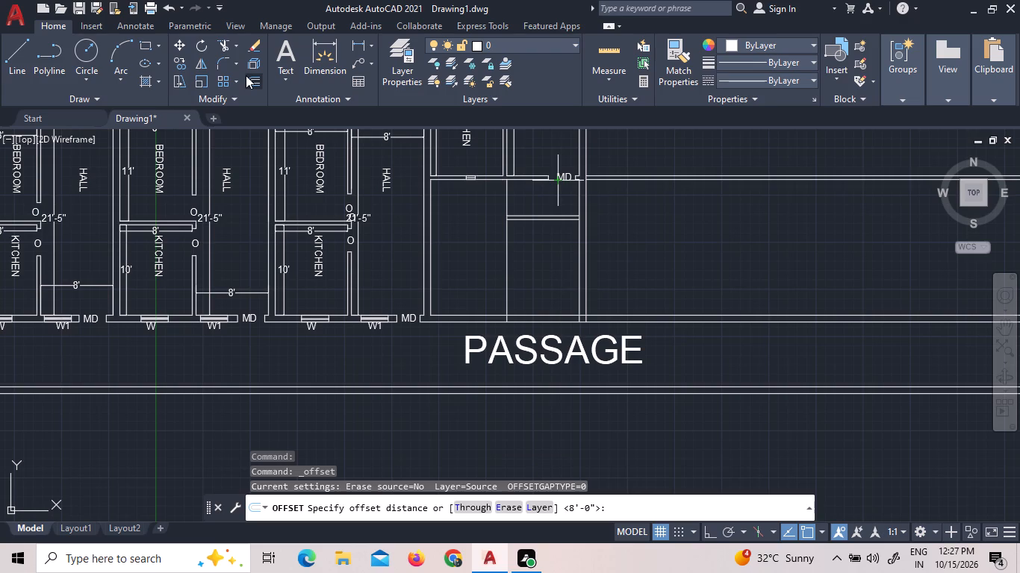
key(5)
key(shift+quotedbl)
key(Return)
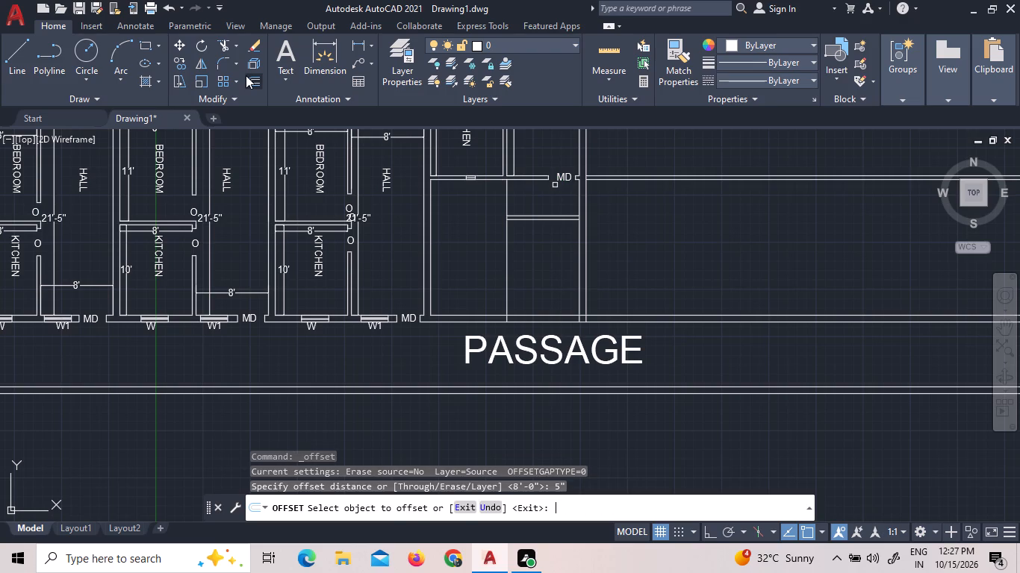
click(506, 247)
click(522, 251)
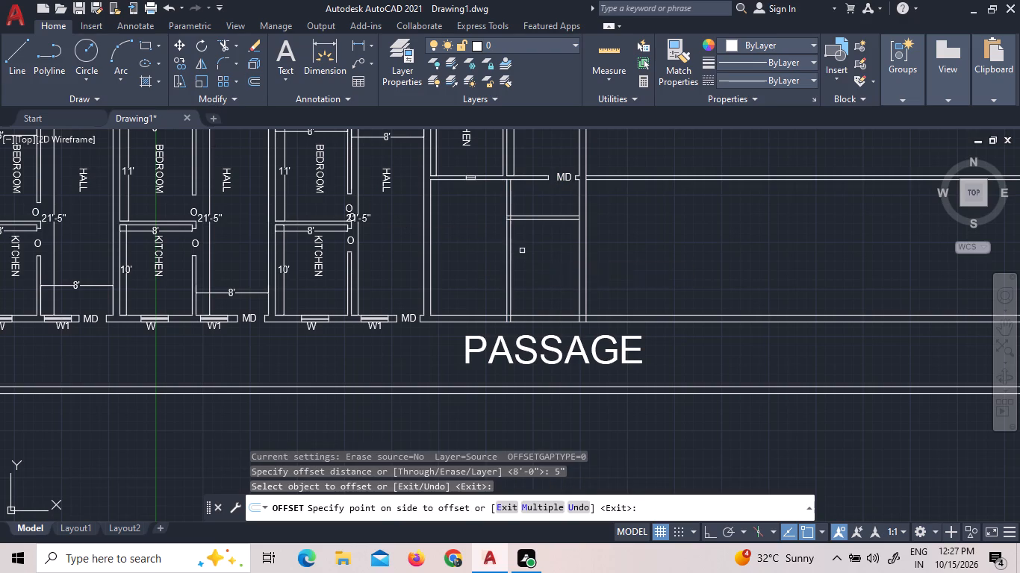
right_click(532, 199)
click(543, 207)
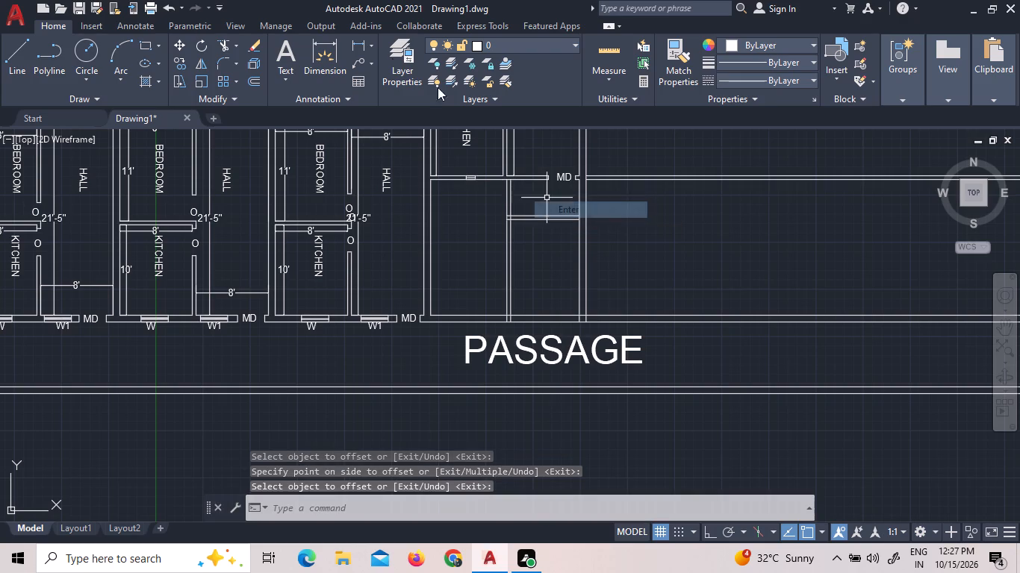
Trim the two new vertical lines between the fourth unit's south wall and the new horizontal wall.
click(225, 42)
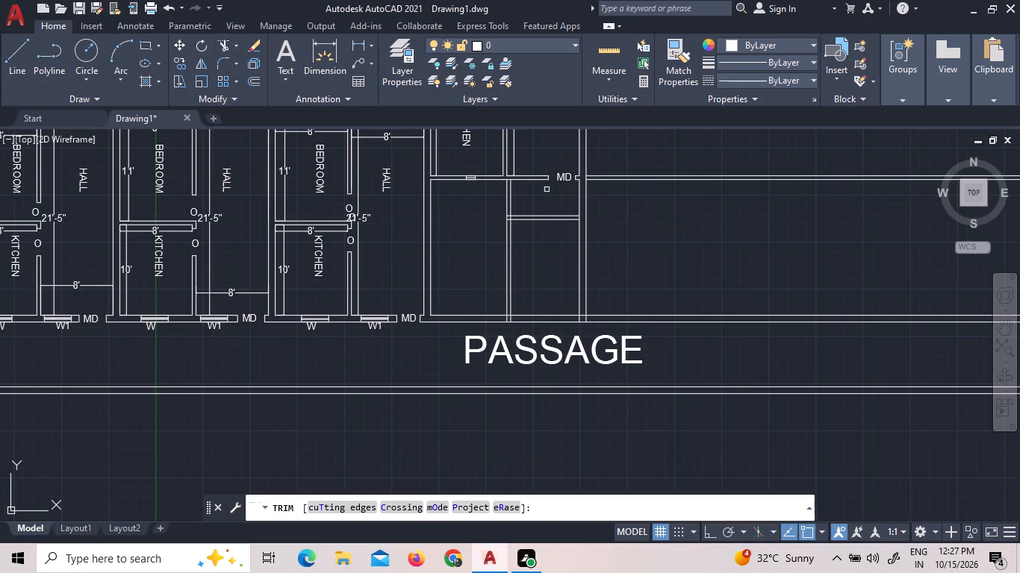
click(529, 200)
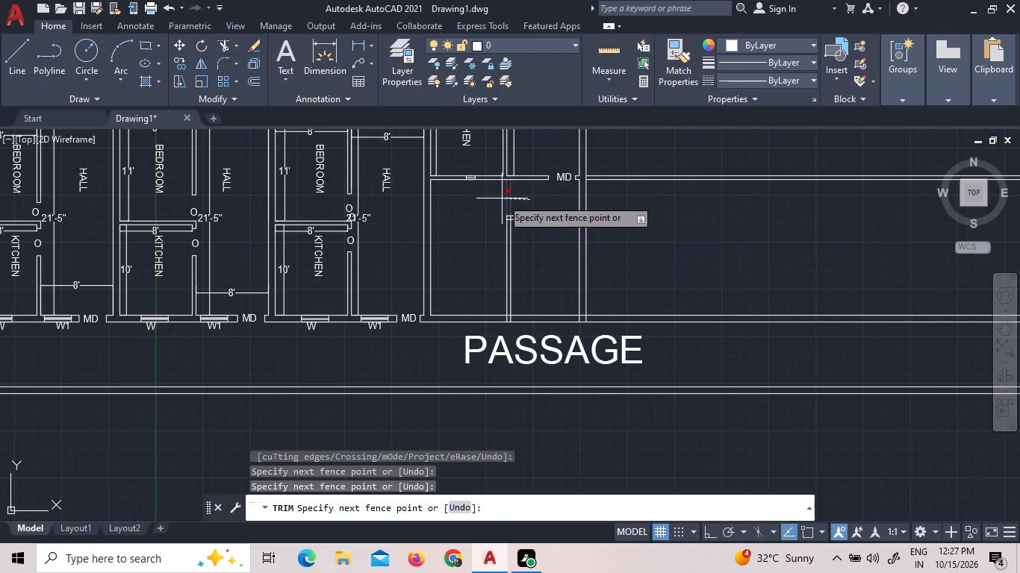
click(502, 198)
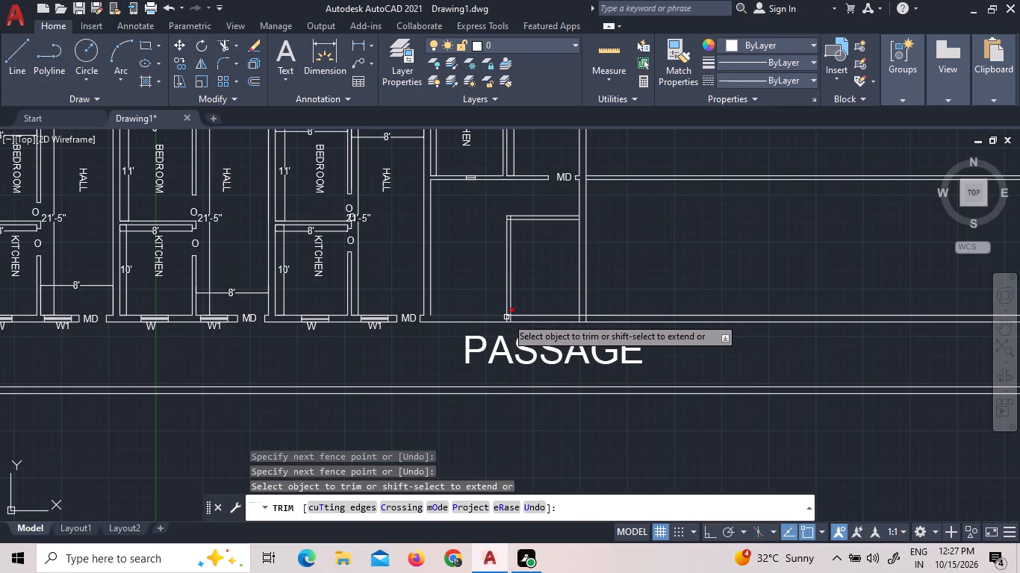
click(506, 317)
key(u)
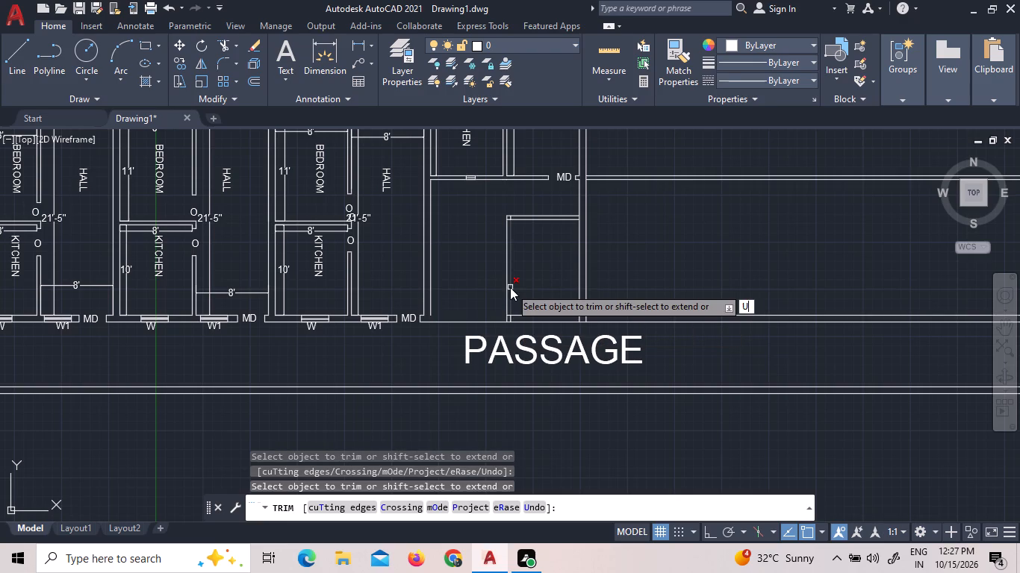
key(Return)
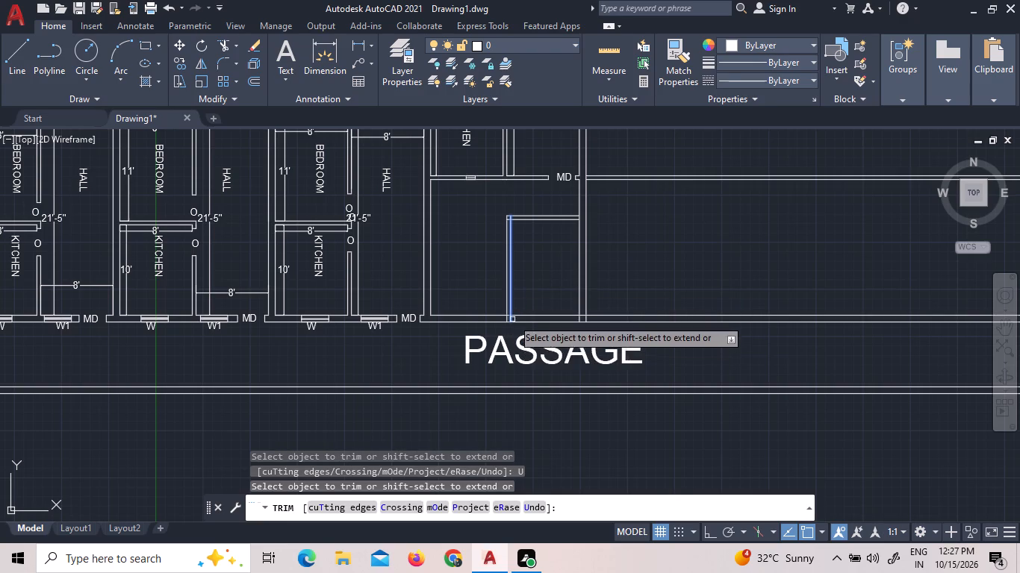
Trim the partition and east wall lines where they cross the passage wall, opening both wall junctions.
scroll(512, 316, up, 3)
click(511, 322)
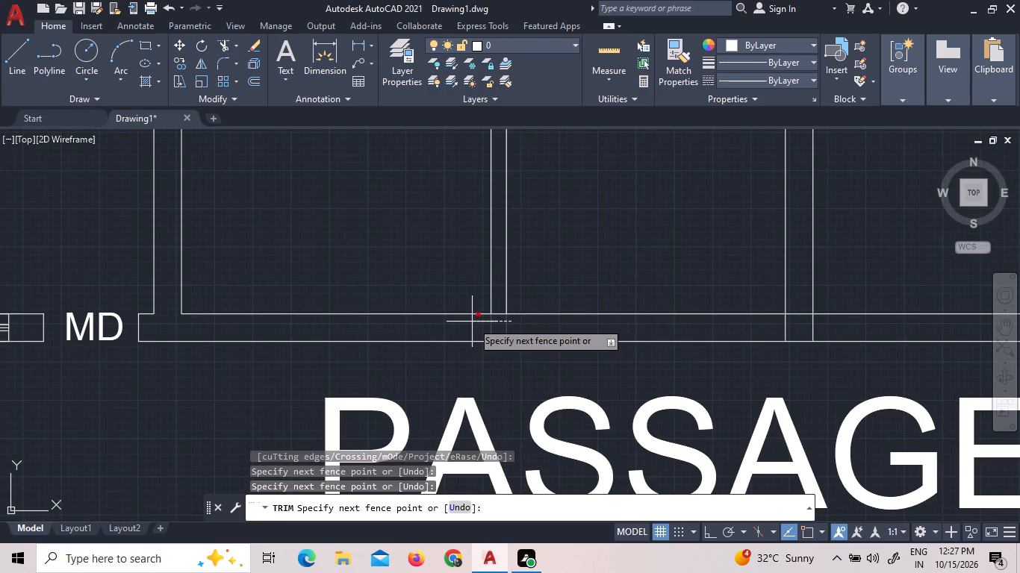
click(472, 322)
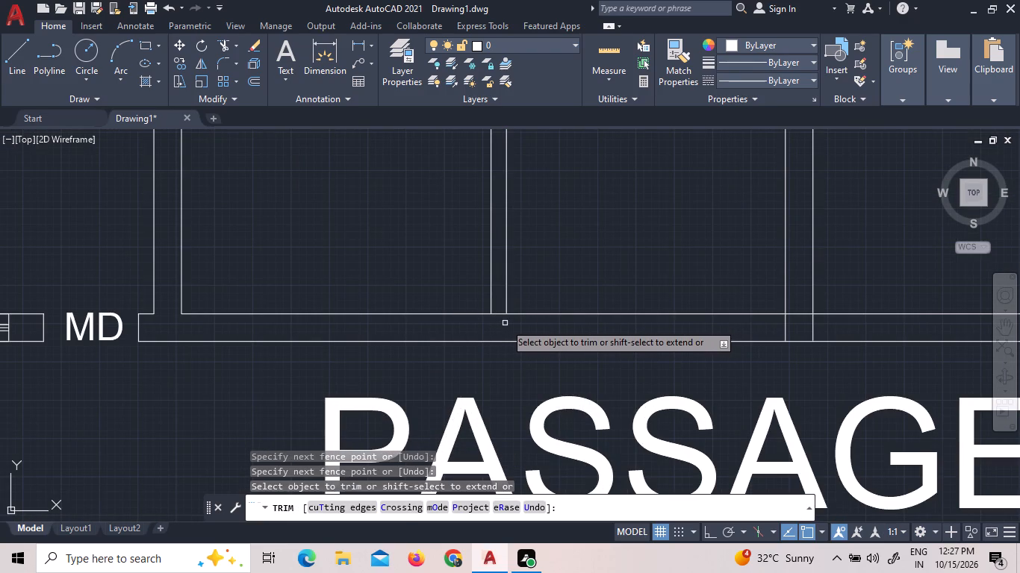
click(498, 315)
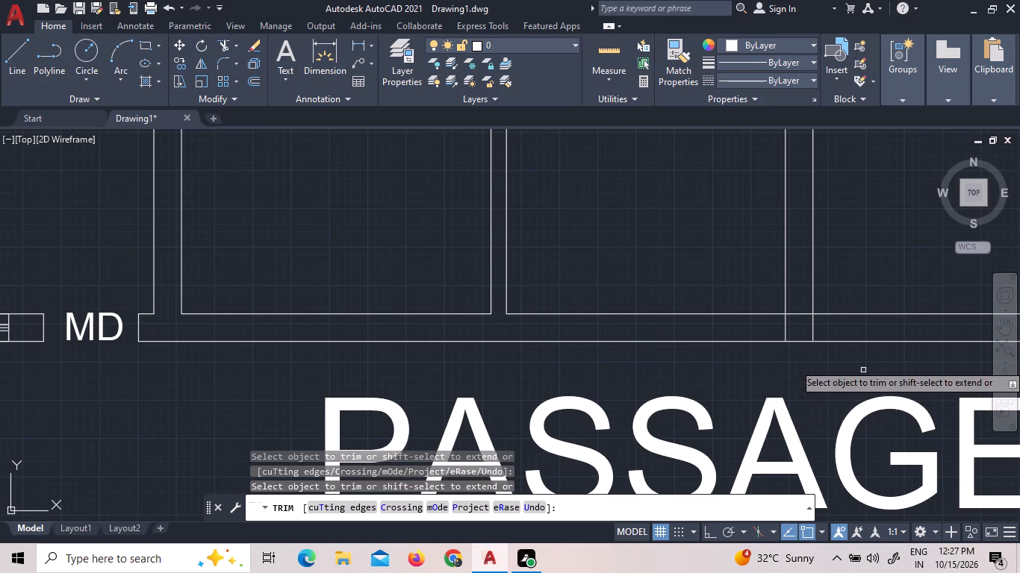
click(784, 323)
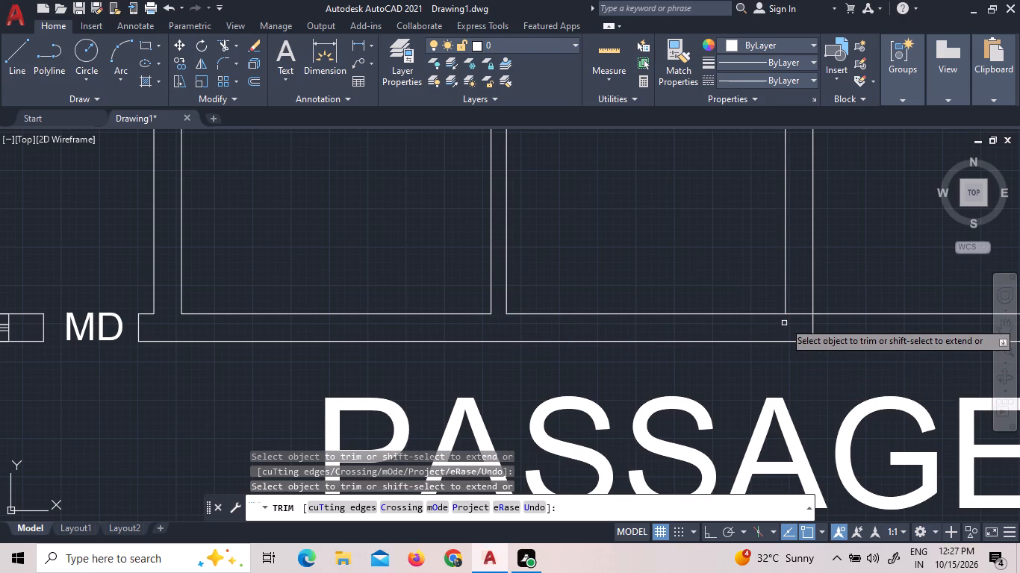
click(796, 311)
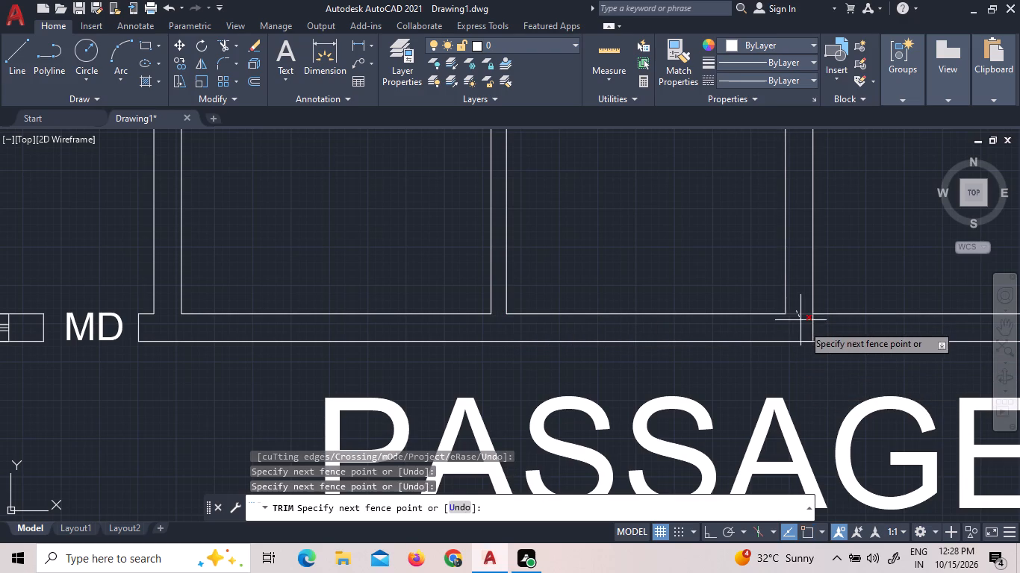
click(818, 331)
scroll(818, 331, down, 2)
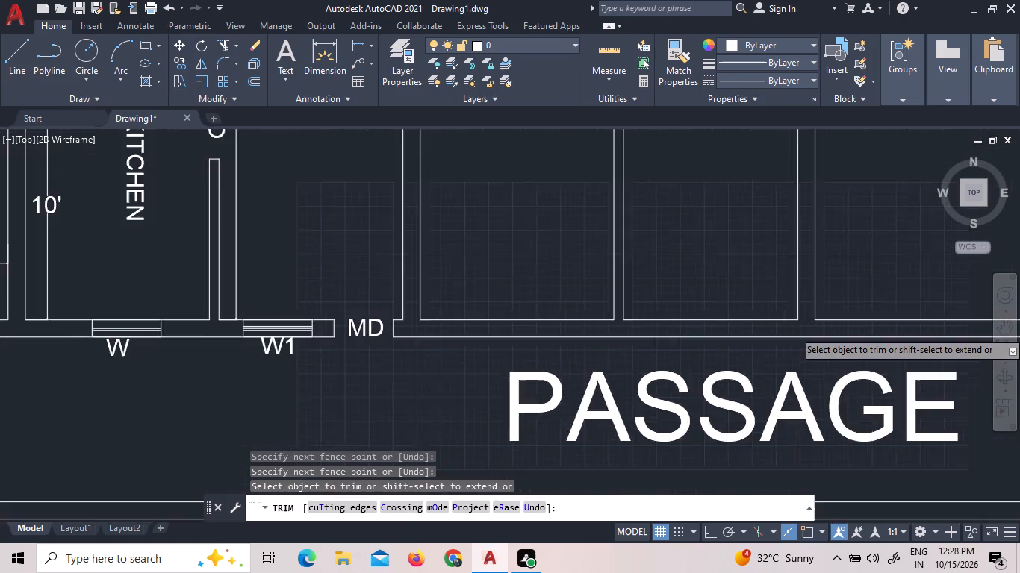
Trim the overlapping lines at the new room's northwest corner and the east wall line across its north wall.
scroll(818, 331, down, 2)
scroll(840, 224, up, 3)
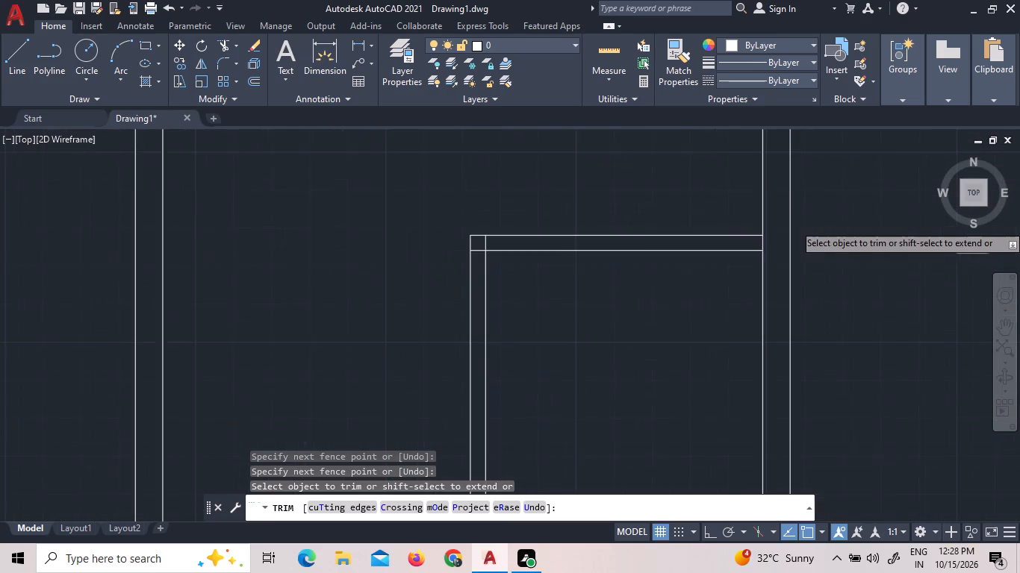
click(488, 243)
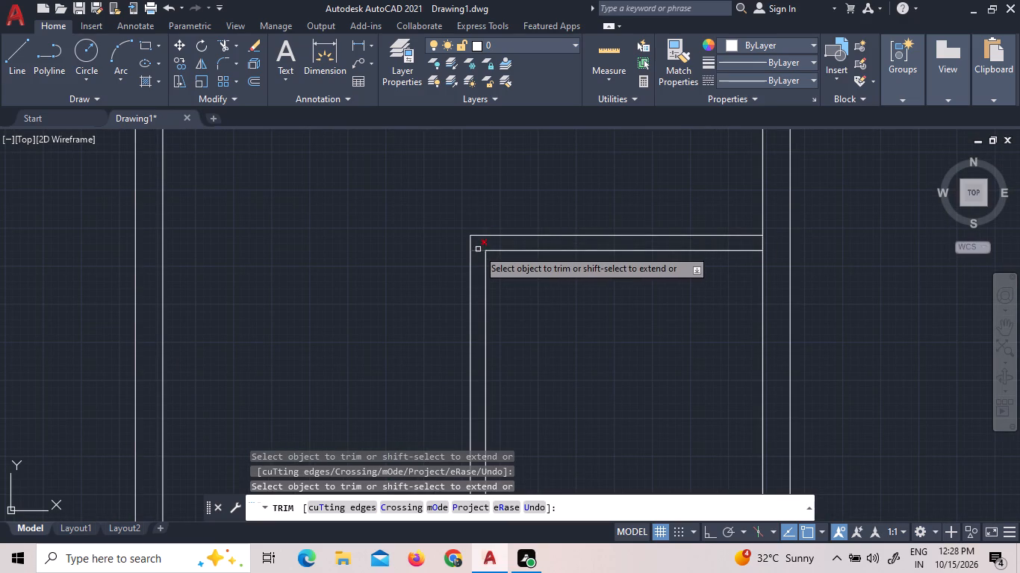
click(478, 249)
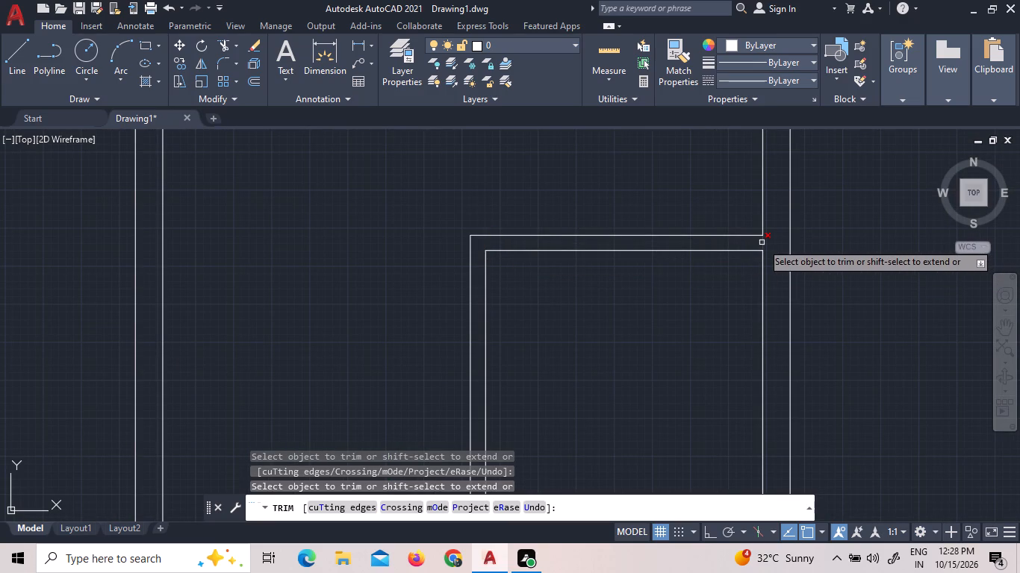
click(762, 242)
right_click(818, 235)
click(833, 243)
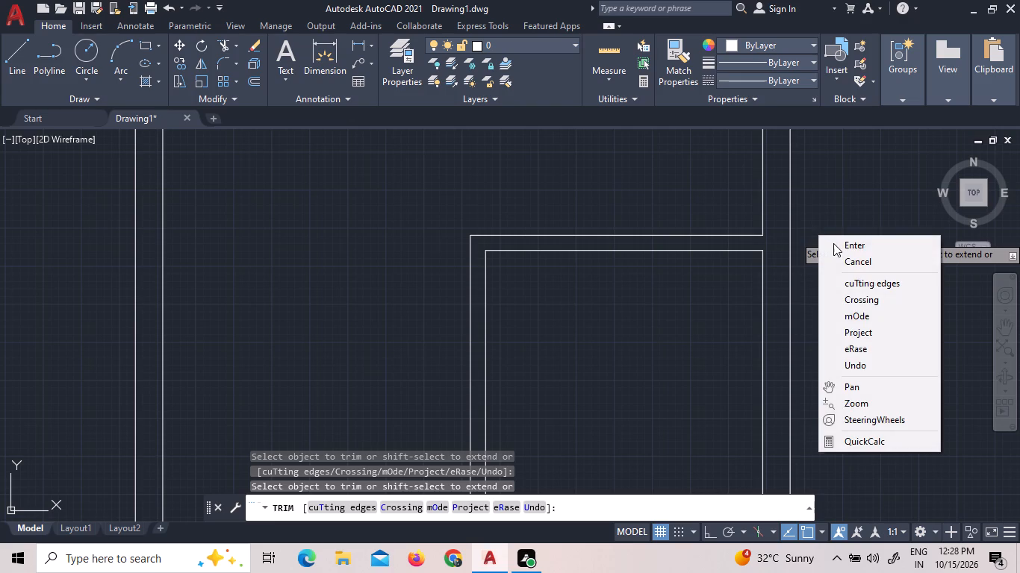
Offset the inner line of the new room's north wall 8' to the south.
scroll(736, 269, down, 2)
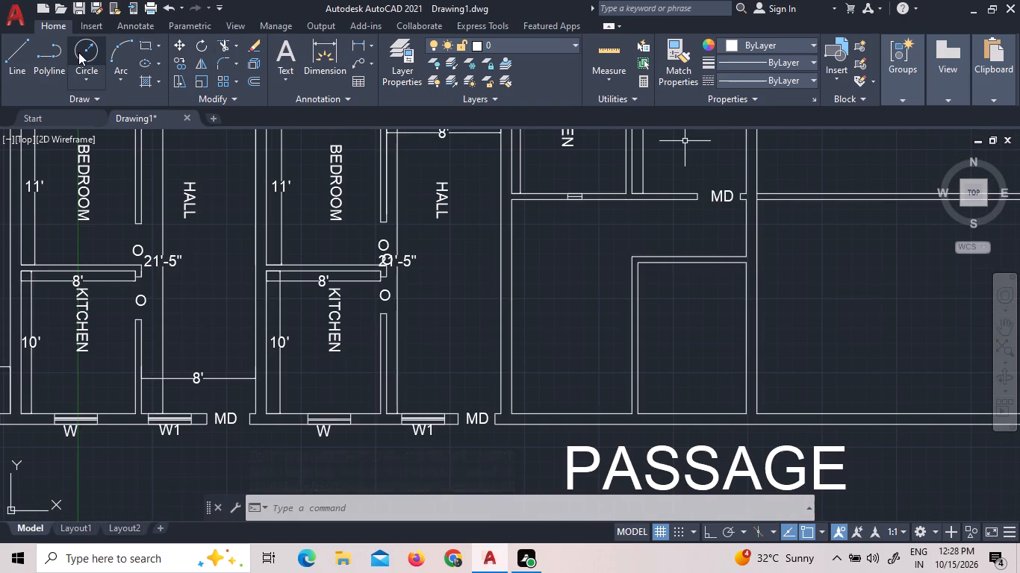
click(258, 78)
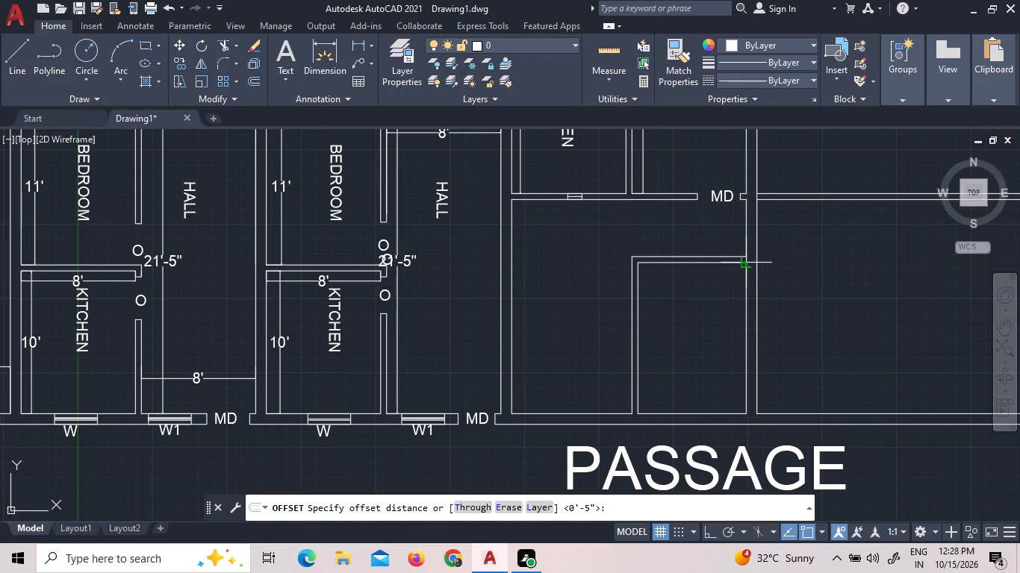
click(605, 48)
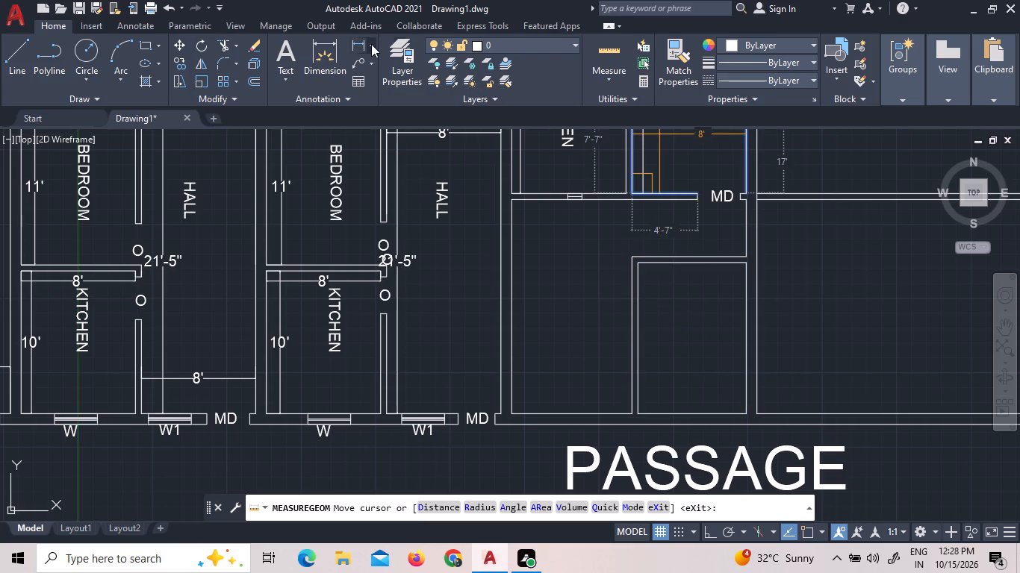
click(252, 77)
text(8')
key(Return)
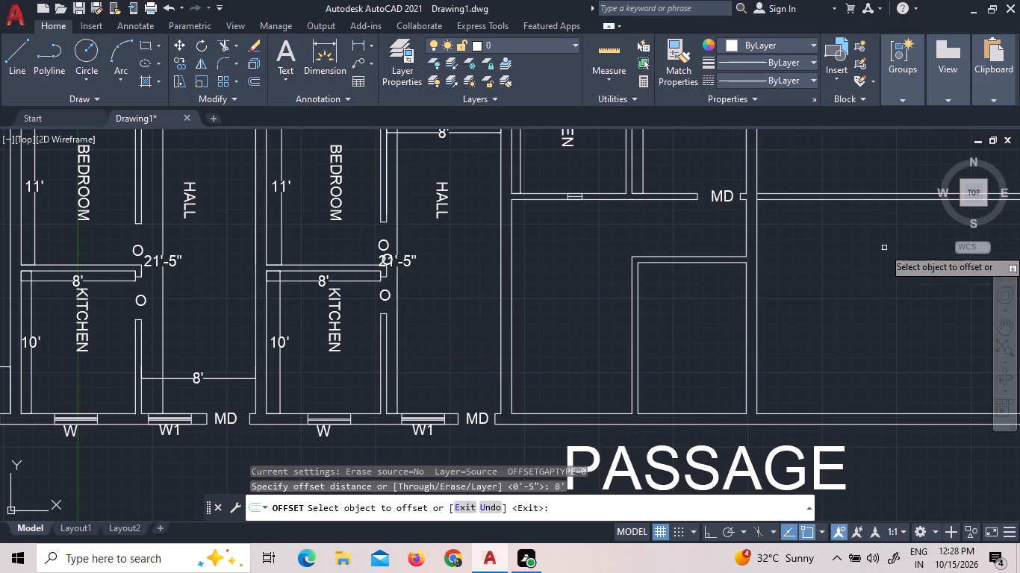
click(680, 263)
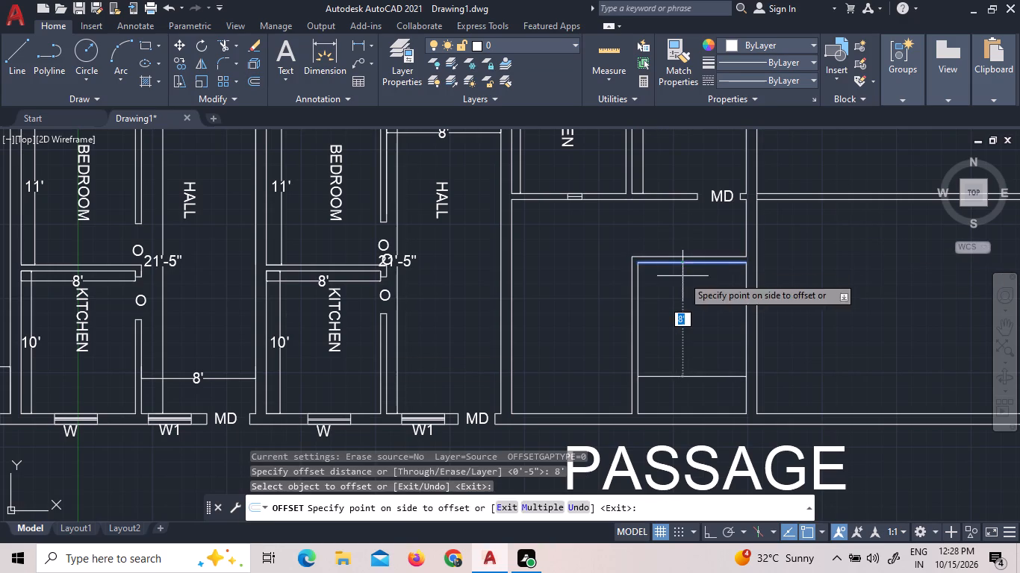
click(686, 296)
Offset the new horizontal line 5" to the north to form the wall thickness.
click(250, 75)
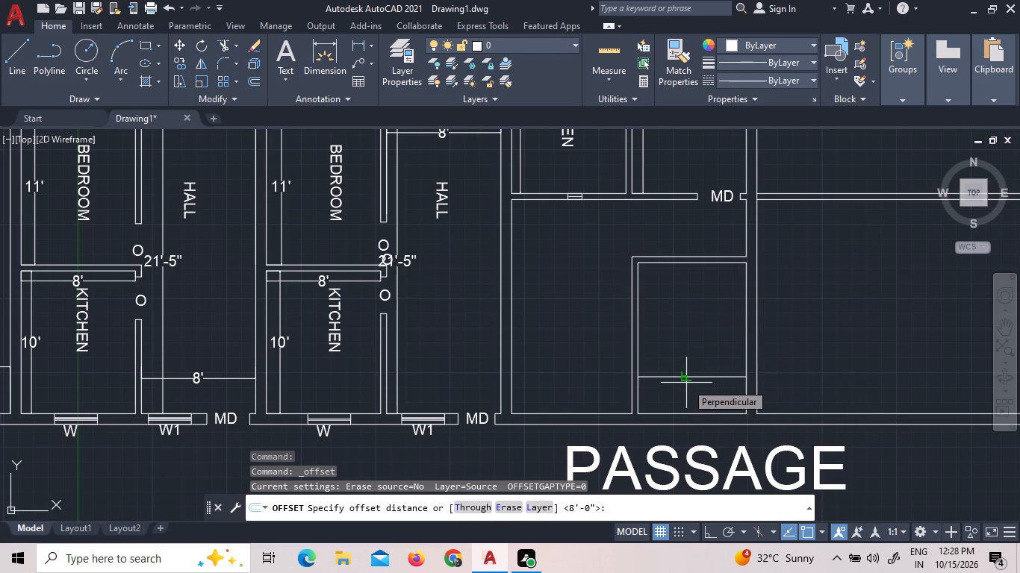
key(5)
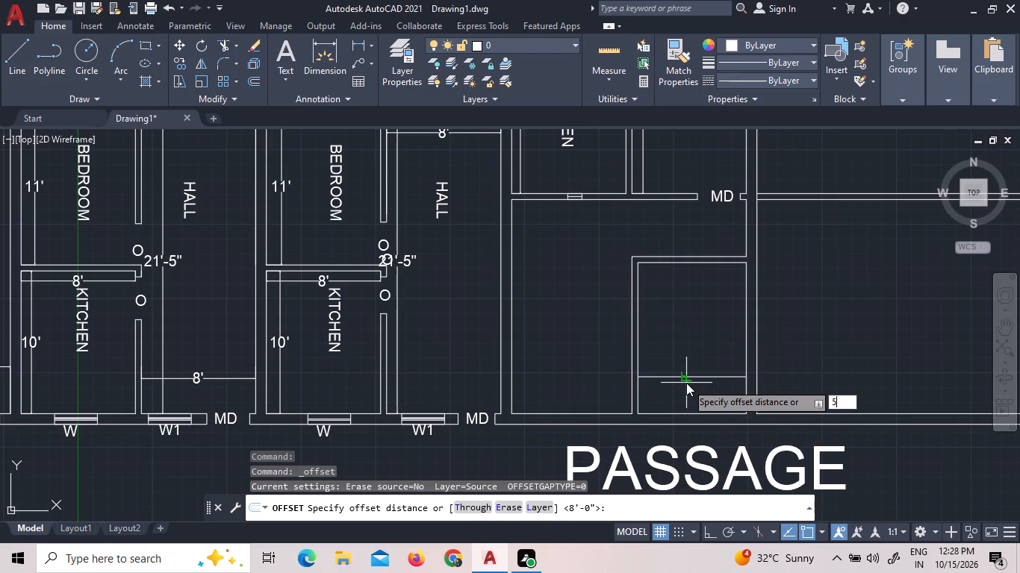
key(shift+quotedbl)
key(Return)
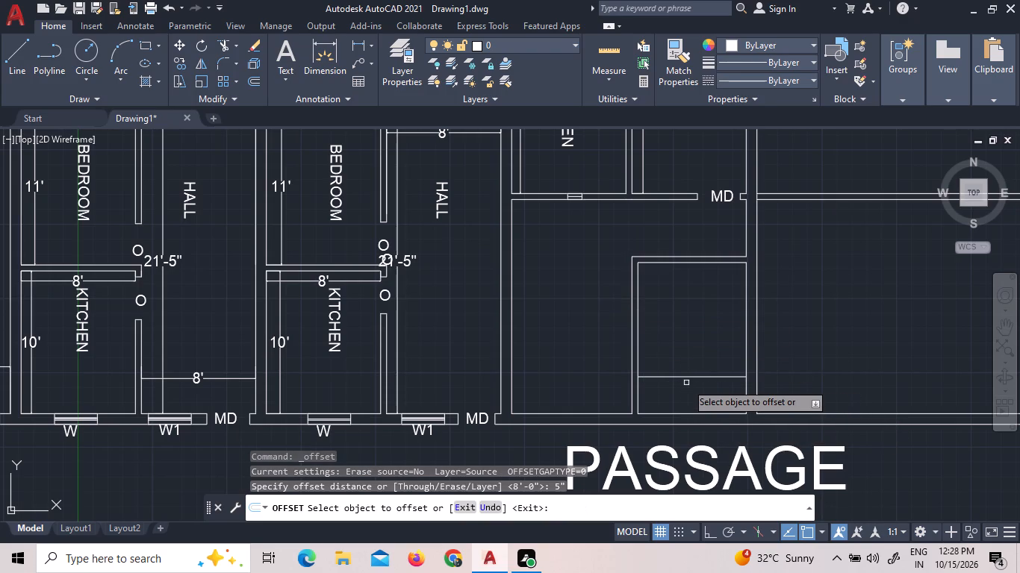
click(686, 376)
click(686, 357)
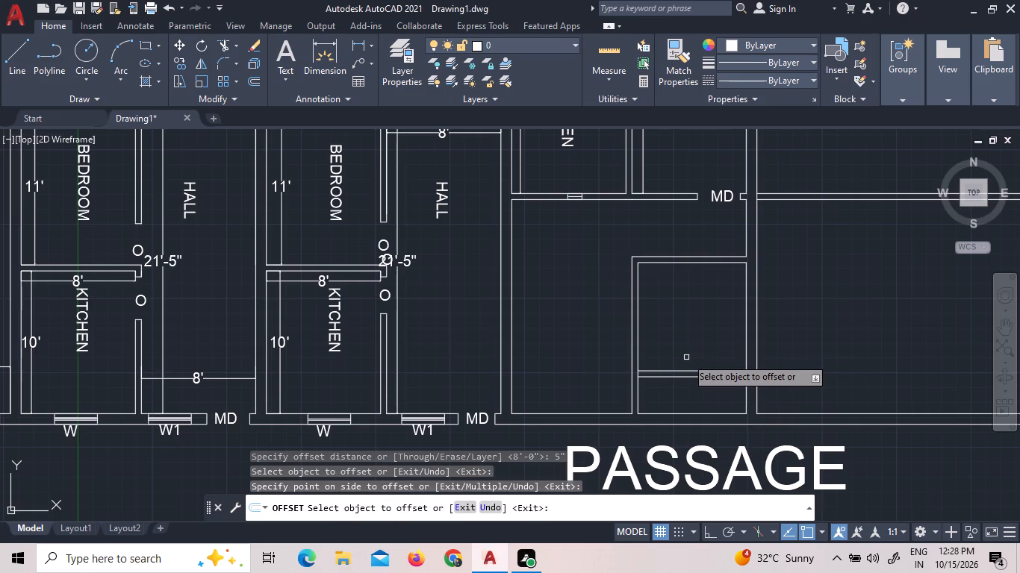
right_click(682, 358)
click(709, 364)
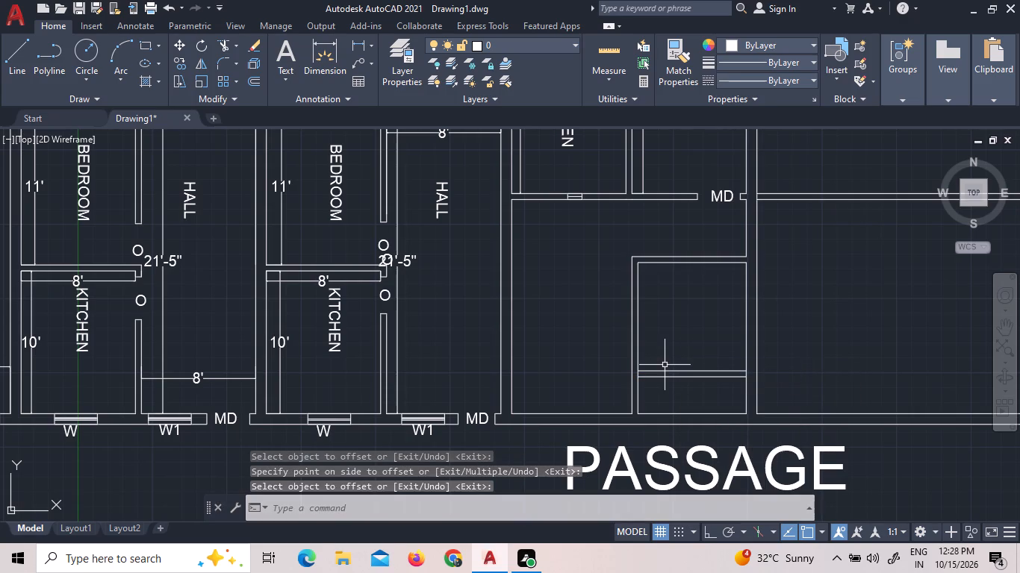
With Ortho on, draw a vertical line about 4' long from the fourth unit's MD opening's west jamb to the new room's north wall.
scroll(674, 377, up, 1)
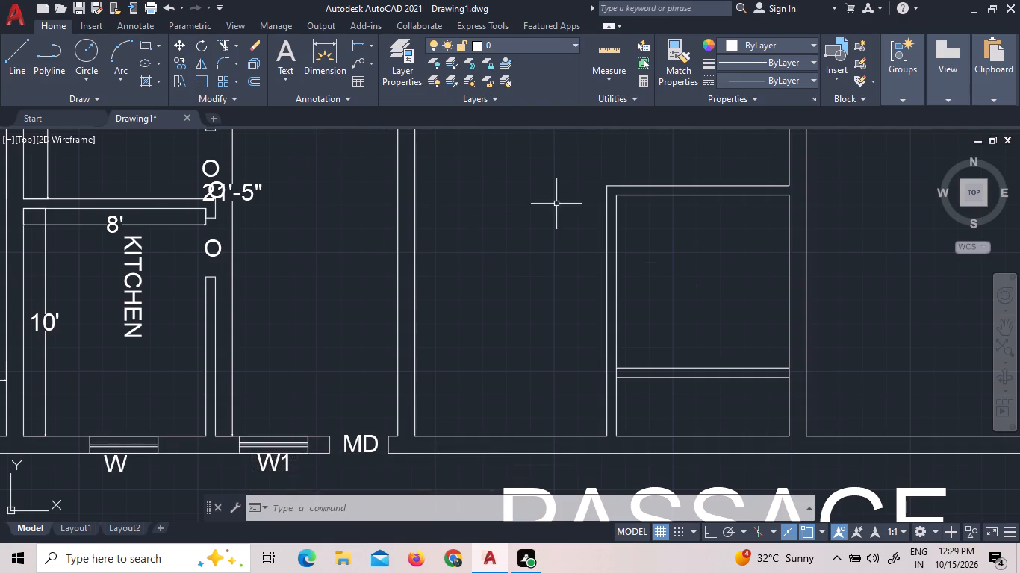
scroll(691, 319, down, 1)
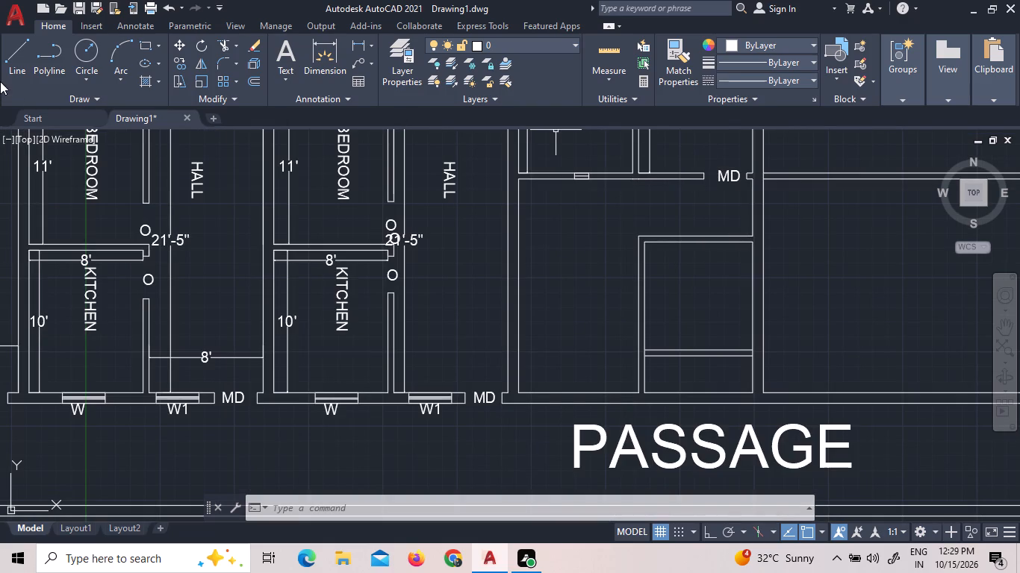
click(24, 80)
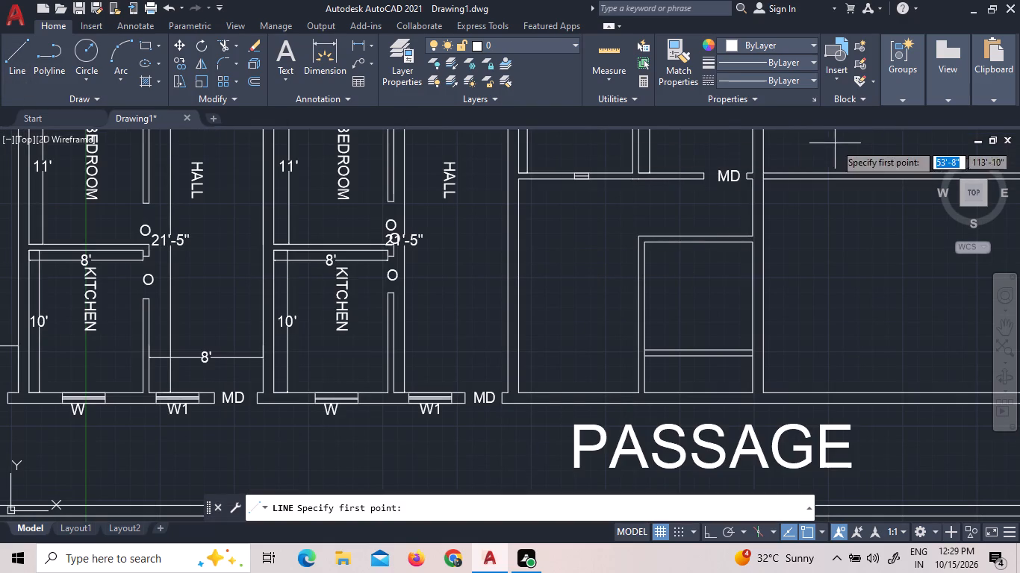
scroll(700, 134, up, 2)
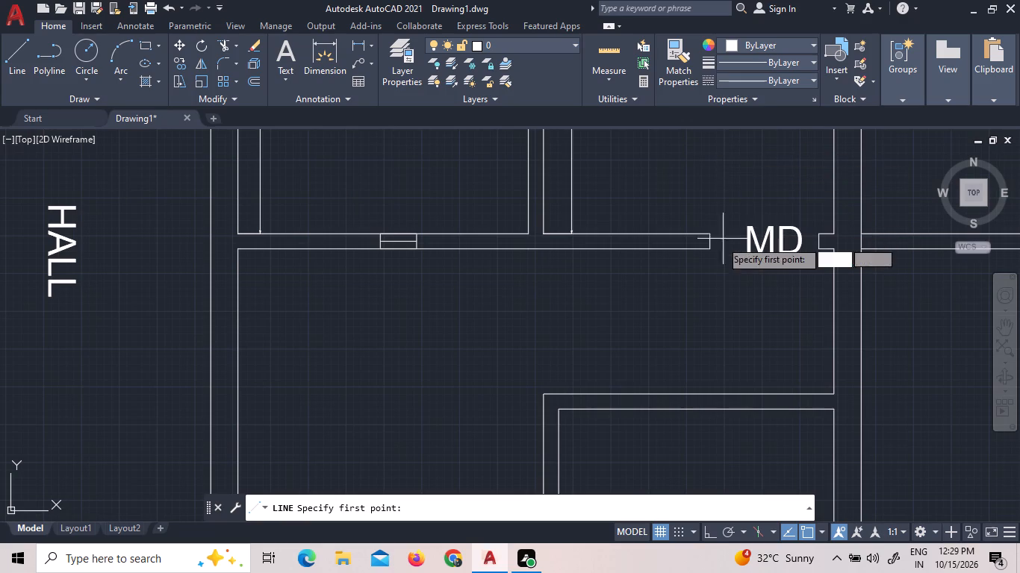
click(711, 251)
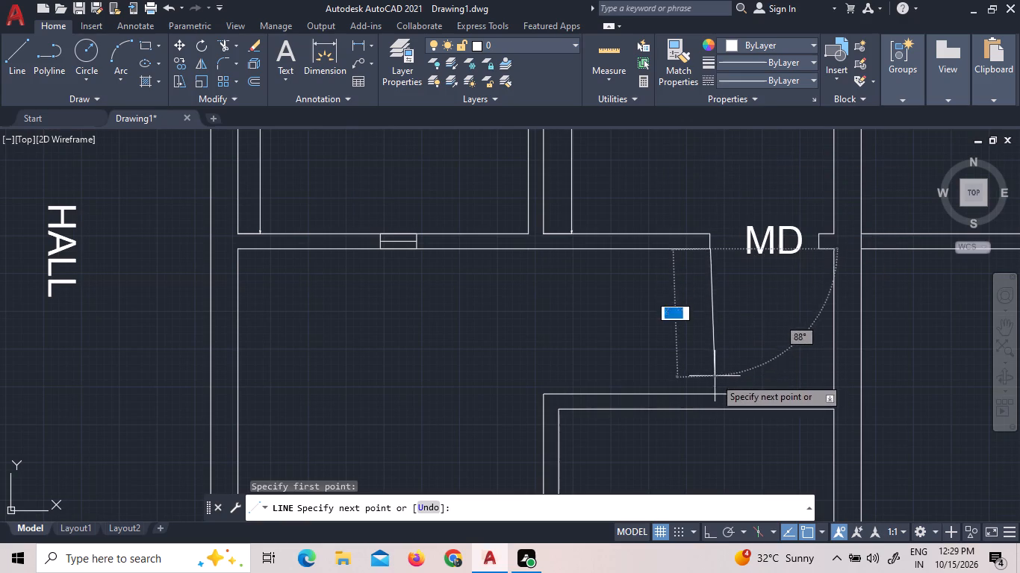
key(F8)
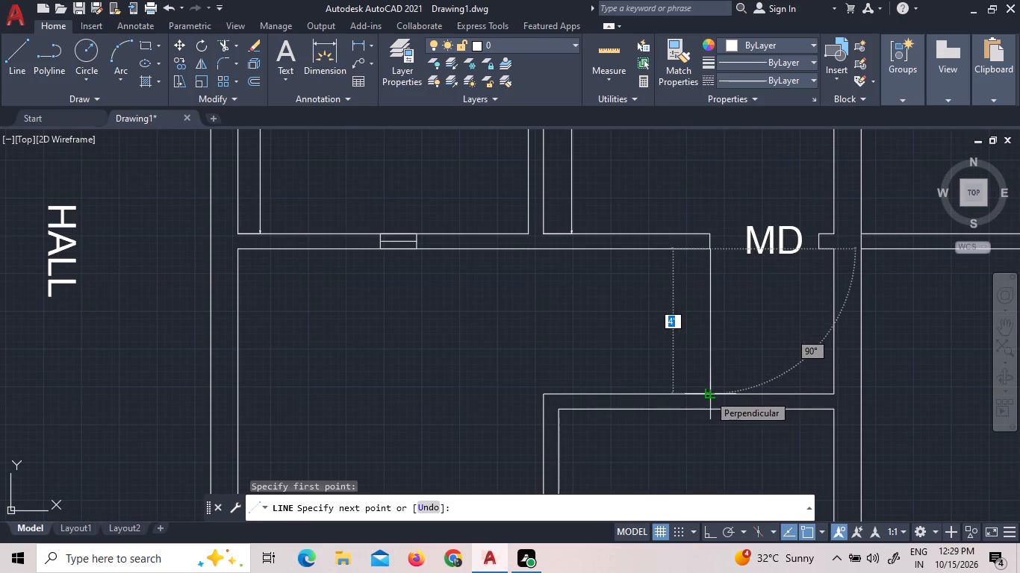
scroll(730, 381, up, 3)
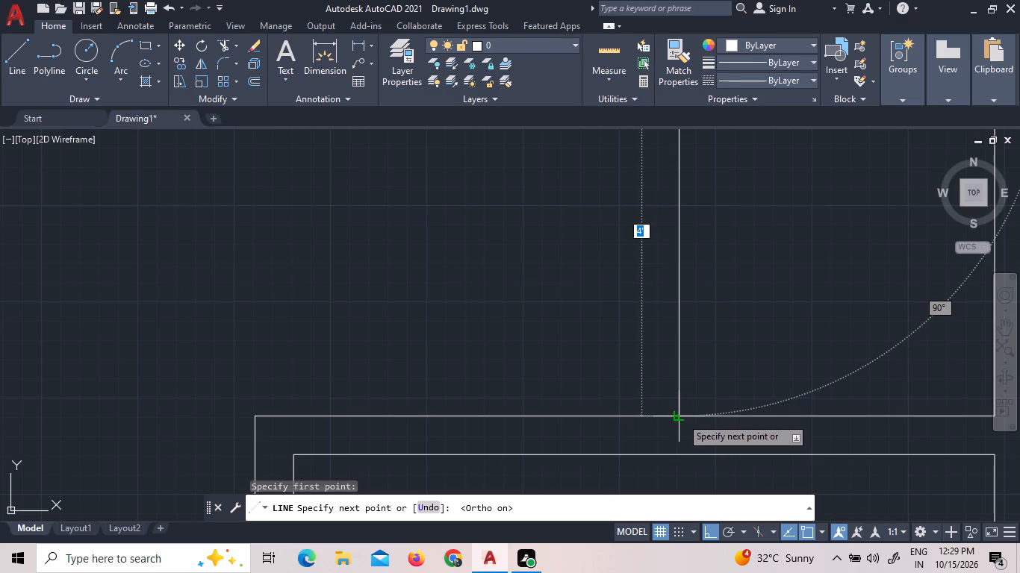
click(681, 416)
right_click(791, 372)
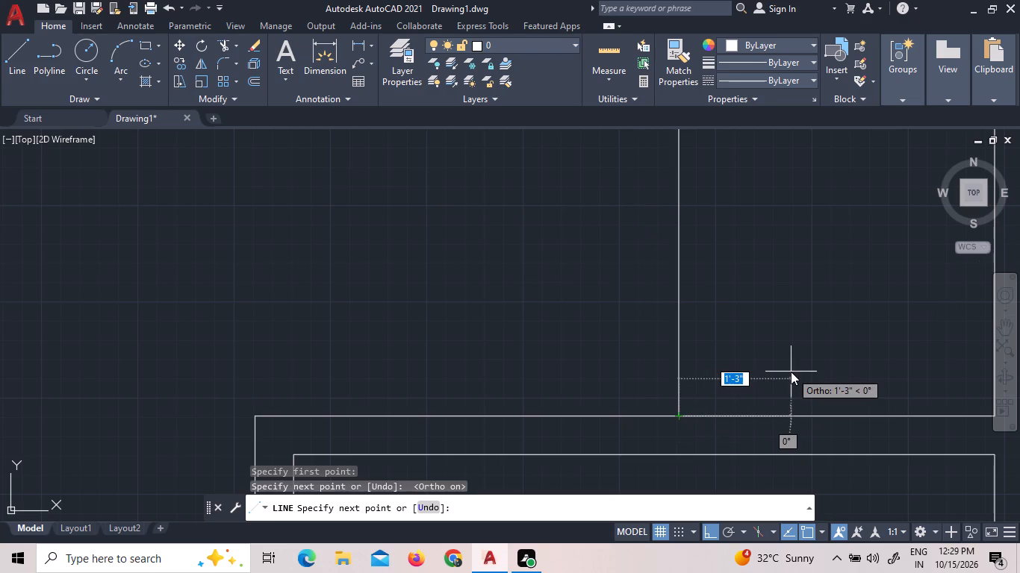
click(841, 213)
Offset the vertical line below the MD opening's west jamb 8" to the west four times in succession to form stair treads.
scroll(839, 285, down, 2)
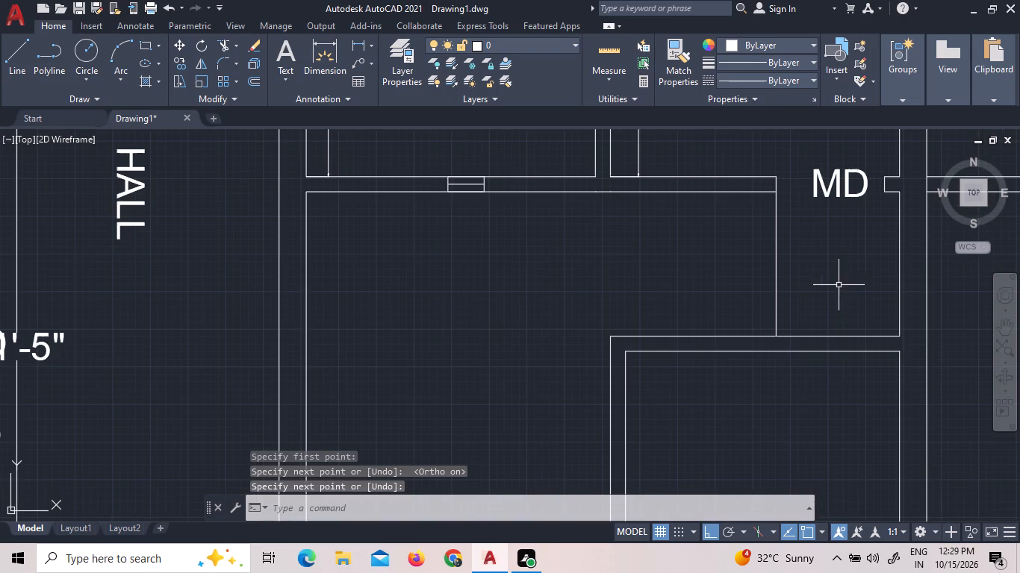
click(250, 78)
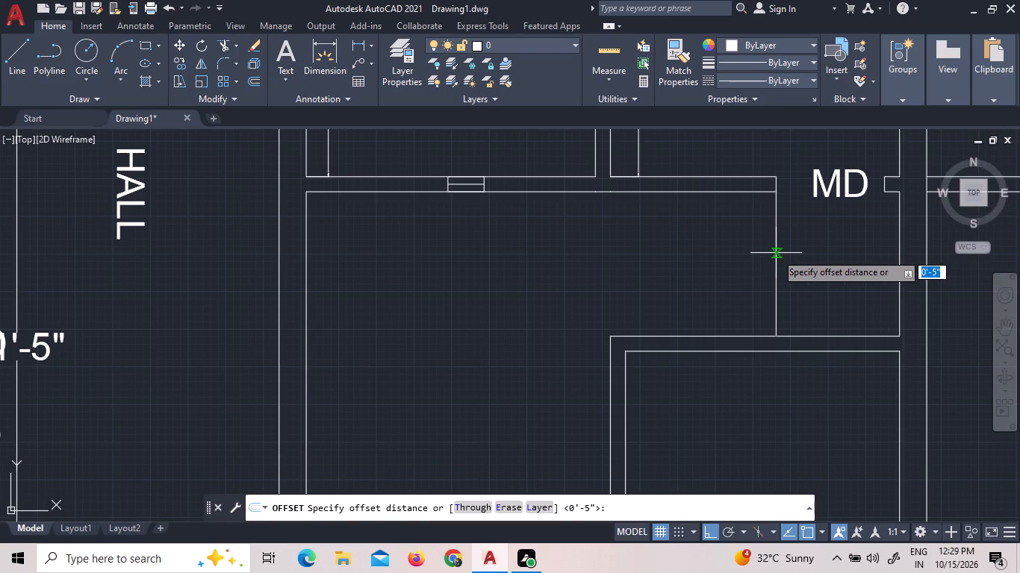
scroll(779, 260, up, 3)
scroll(758, 281, down, 1)
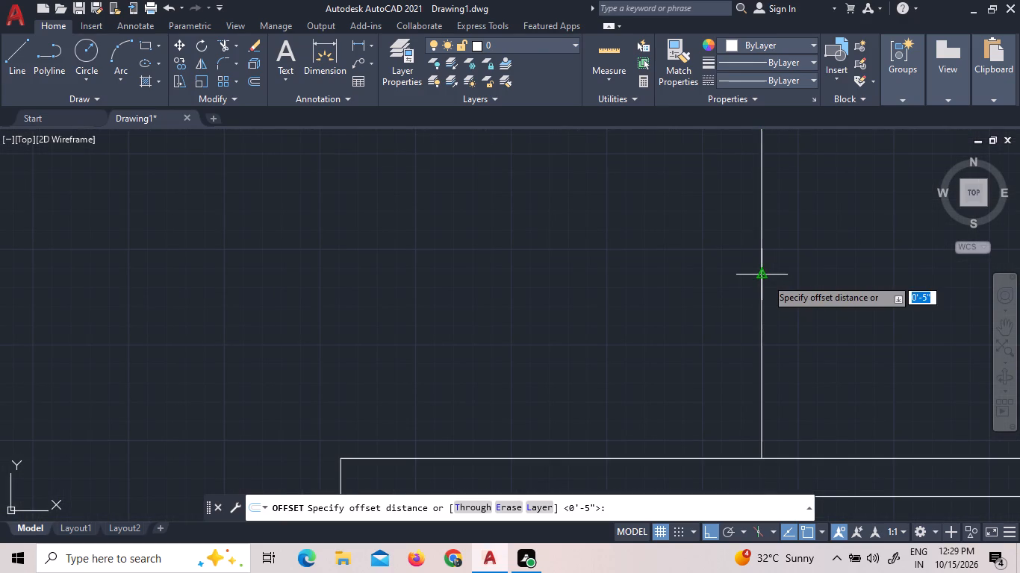
click(766, 278)
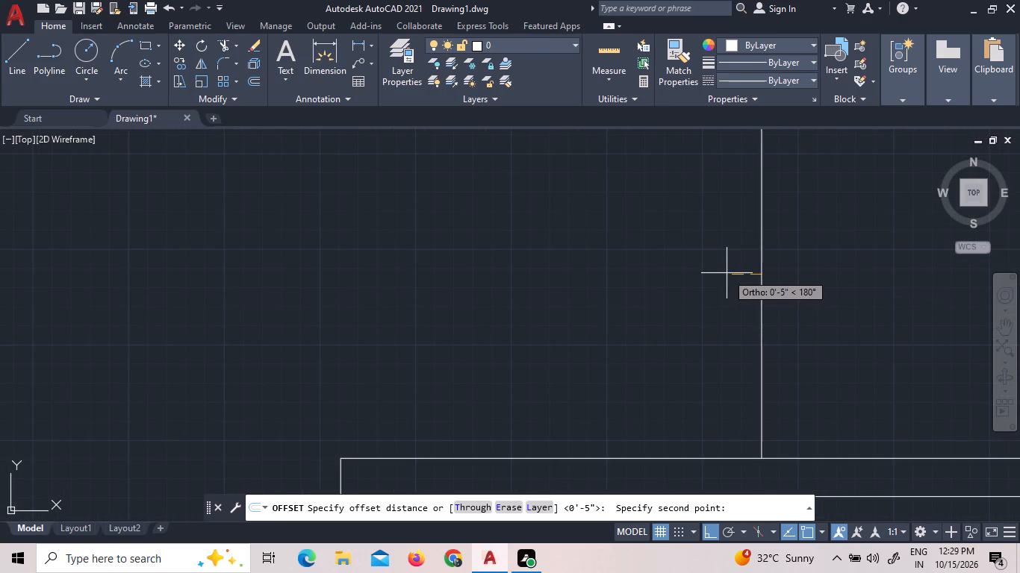
key(8)
key(shift+quotedbl)
key(Return)
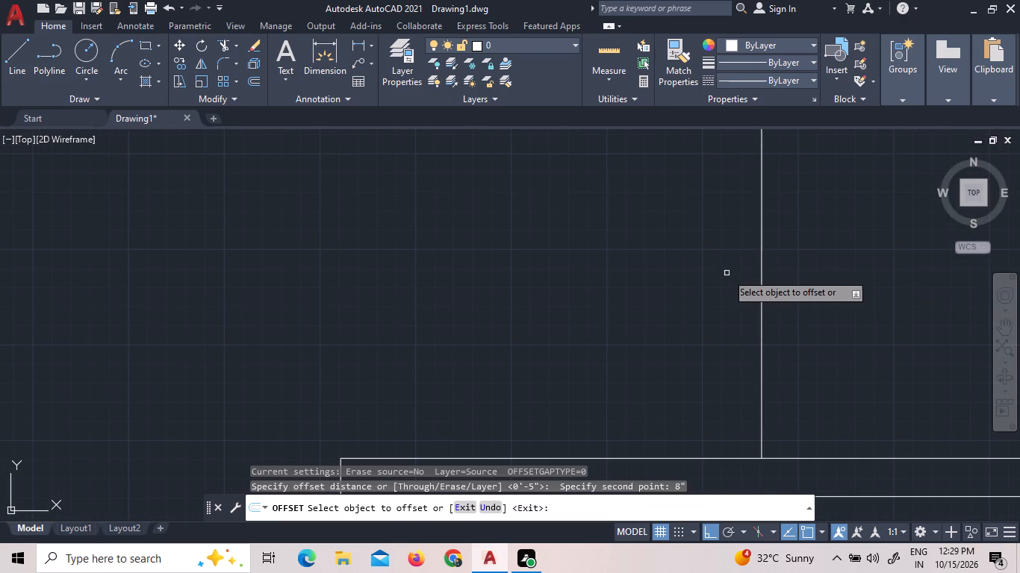
click(763, 284)
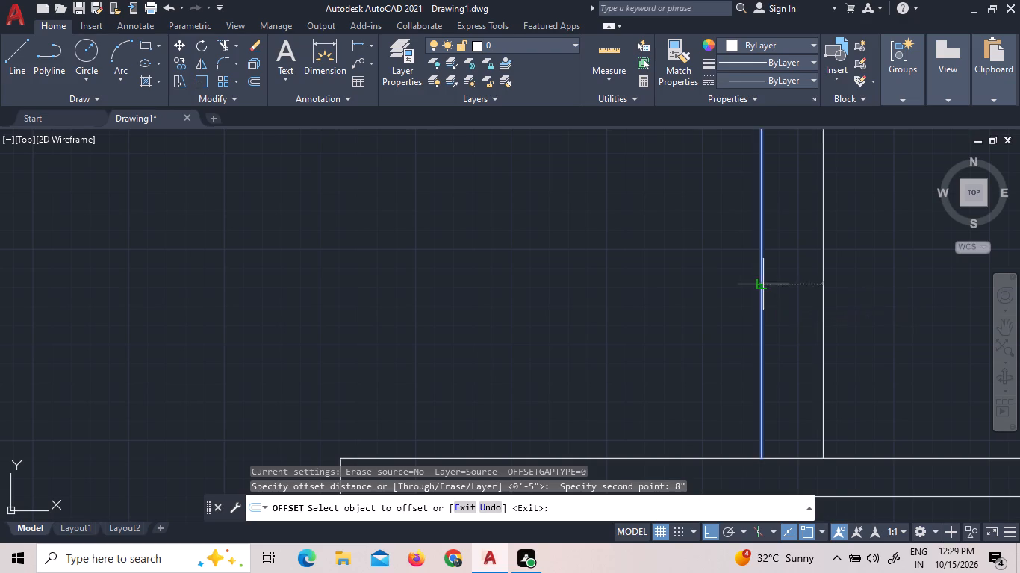
click(674, 284)
click(700, 281)
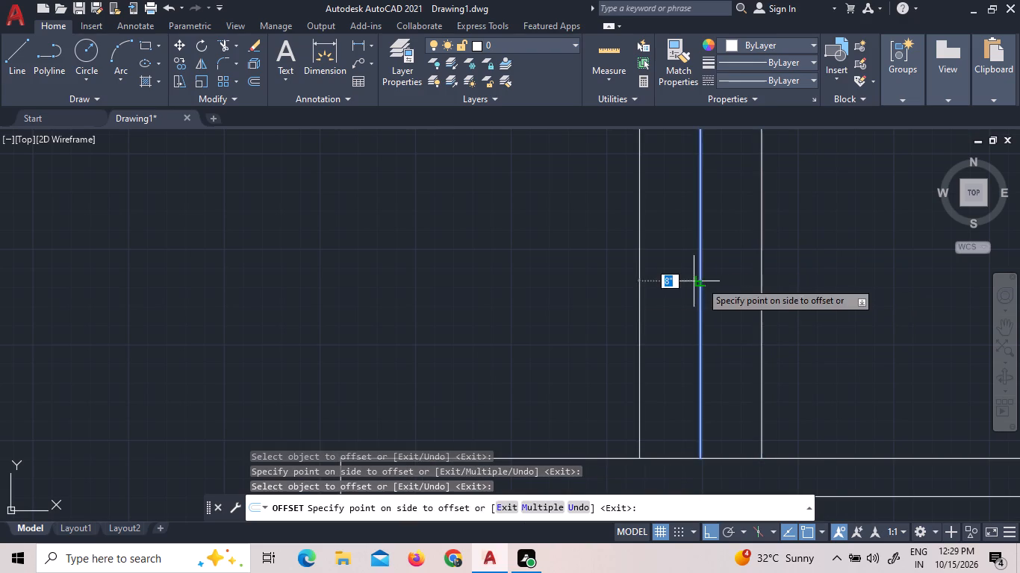
click(617, 281)
click(640, 283)
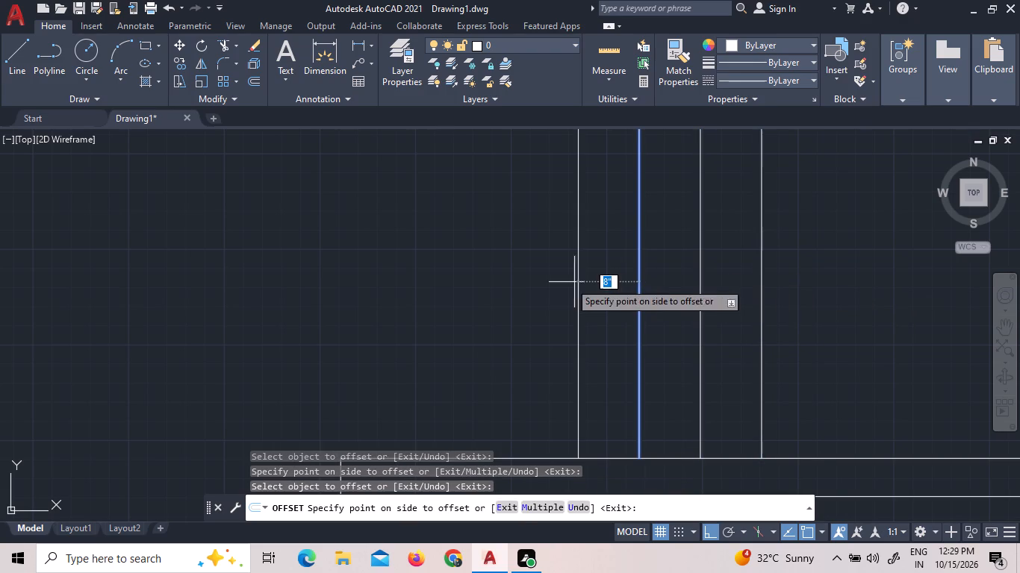
click(547, 282)
click(578, 283)
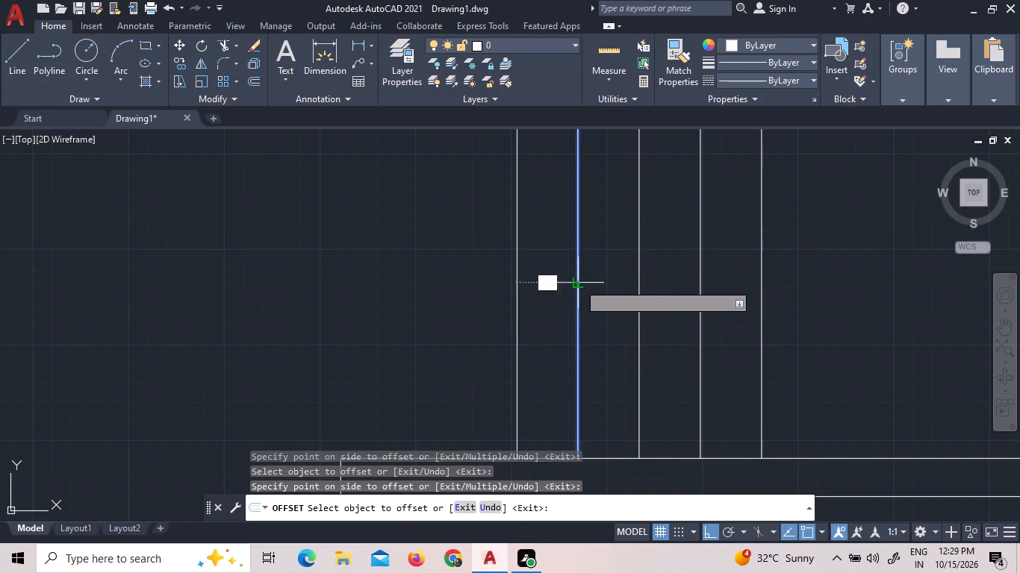
click(487, 283)
Add three more tread lines to the west, each offset 8" from the previous one.
scroll(544, 253, down, 3)
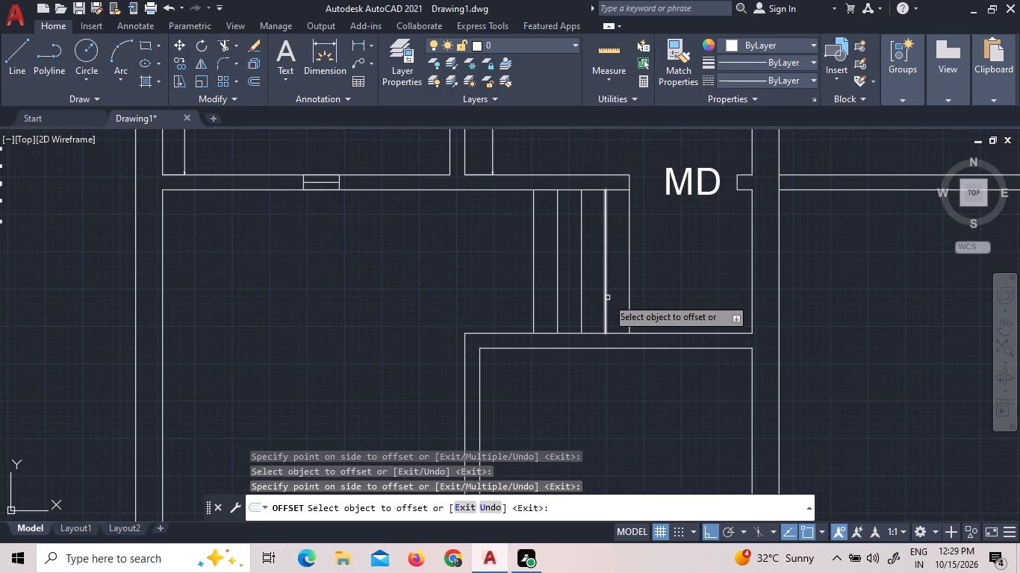
click(531, 267)
click(532, 267)
click(479, 263)
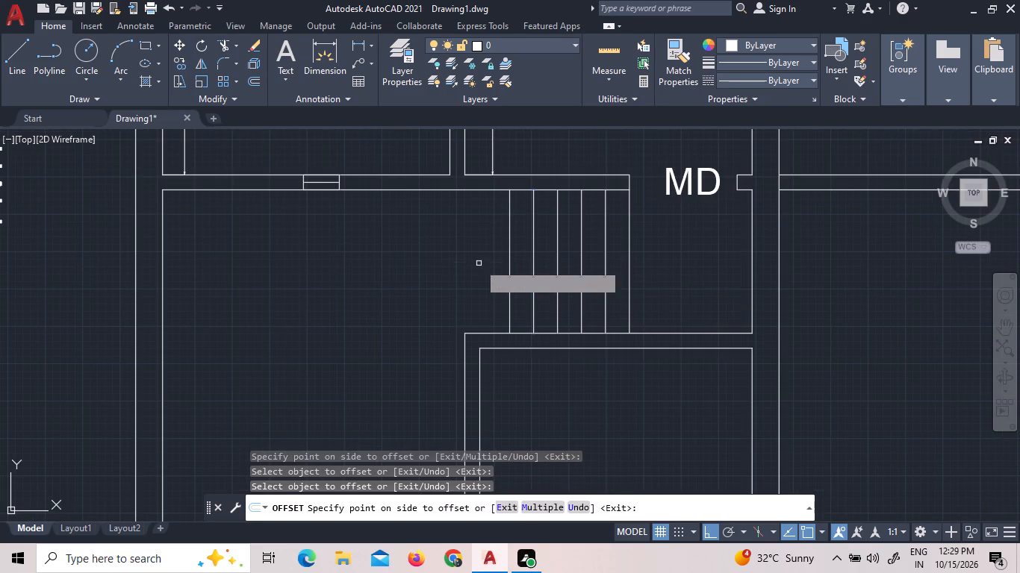
click(511, 259)
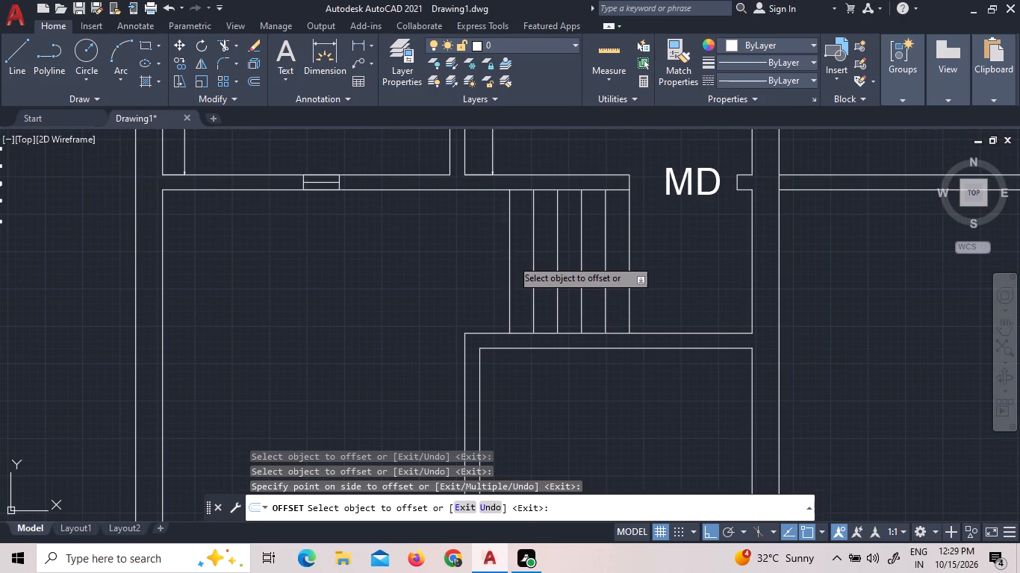
click(486, 254)
click(486, 254)
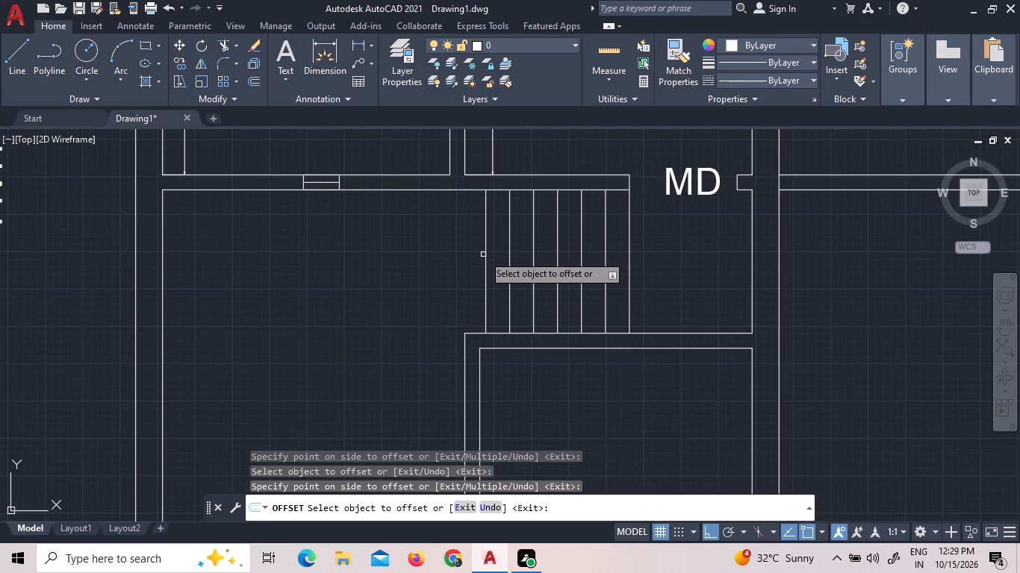
click(483, 254)
click(487, 256)
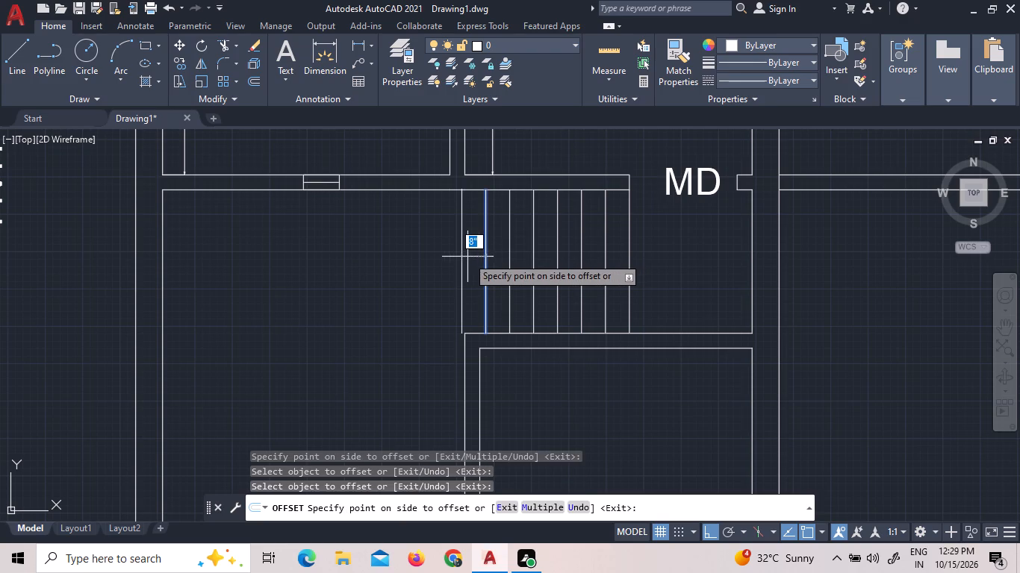
click(479, 263)
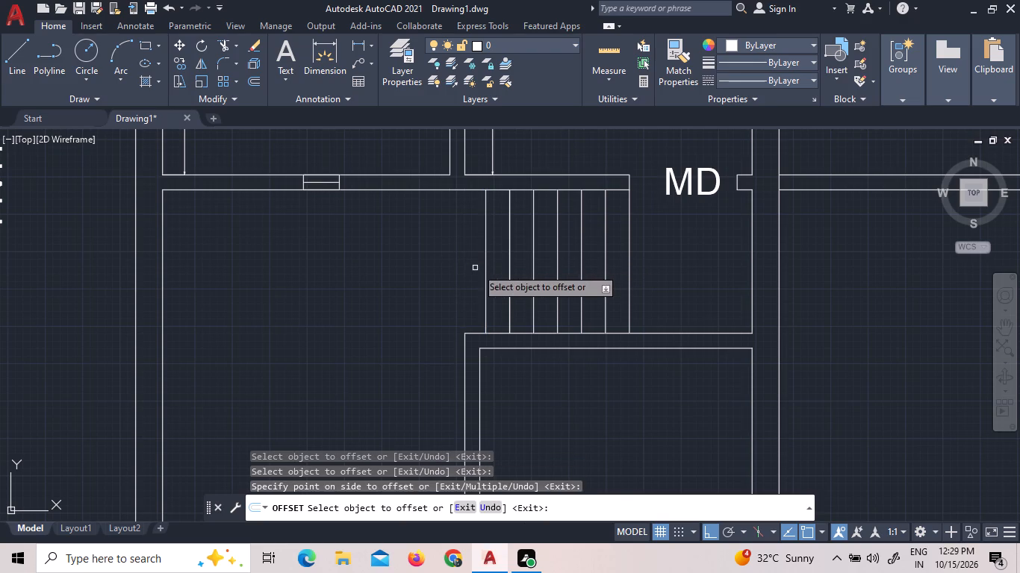
click(485, 271)
click(475, 267)
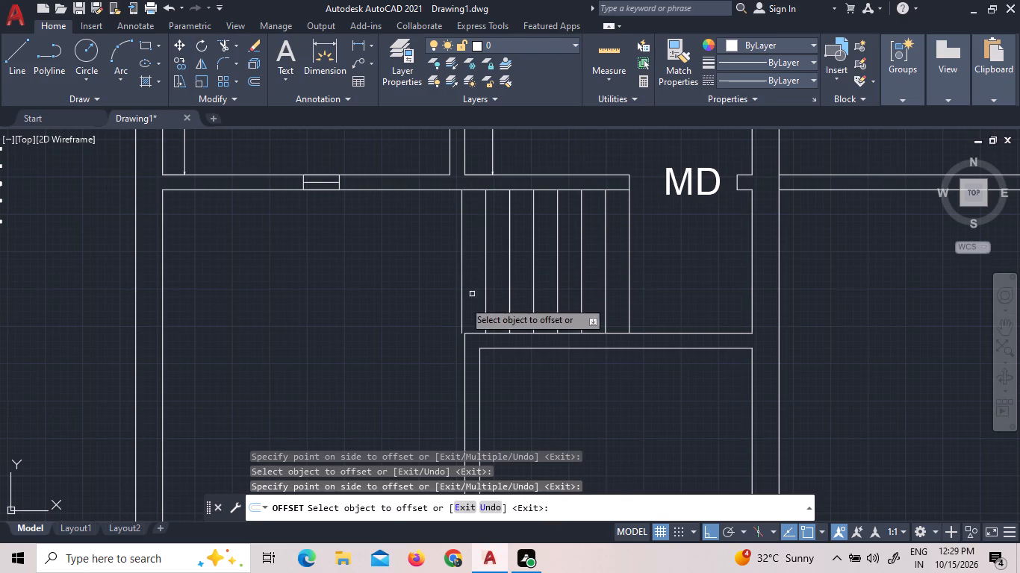
right_click(438, 294)
click(466, 303)
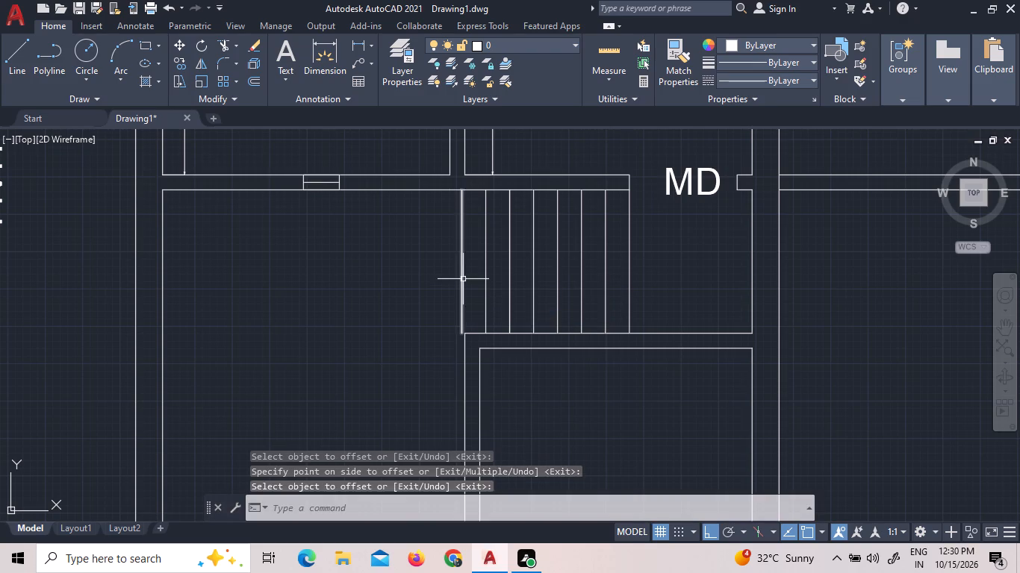
Move the westernmost tread line horizontally so its lower end meets the northwest corner of the new room's outer wall.
click(462, 279)
right_click(467, 279)
click(495, 291)
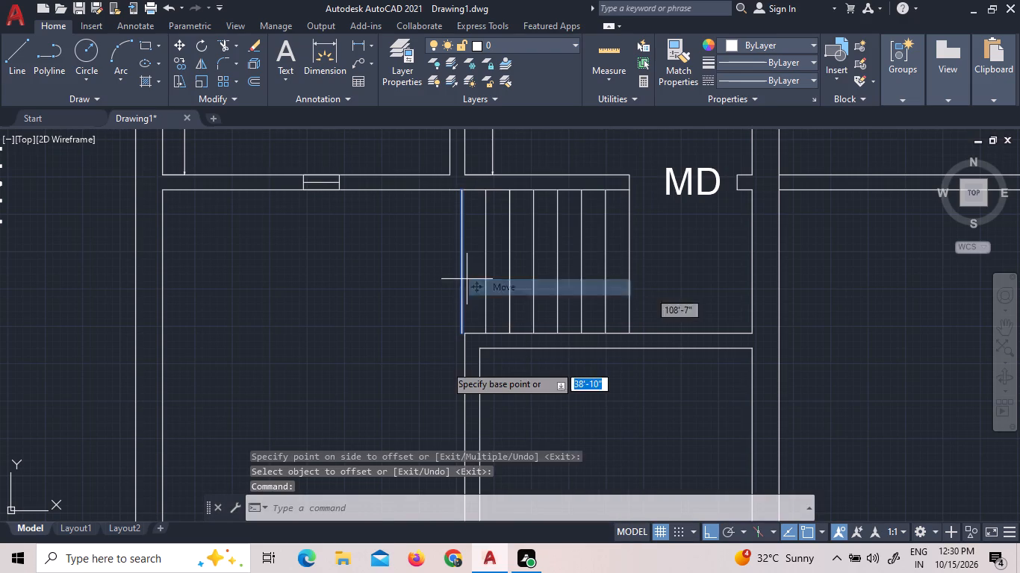
scroll(456, 334, up, 2)
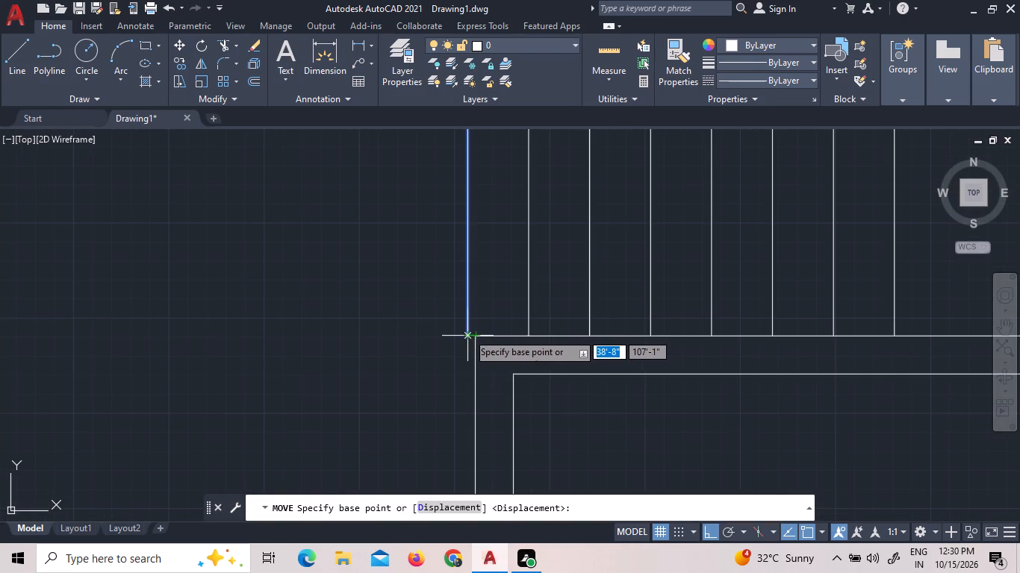
scroll(474, 342, up, 4)
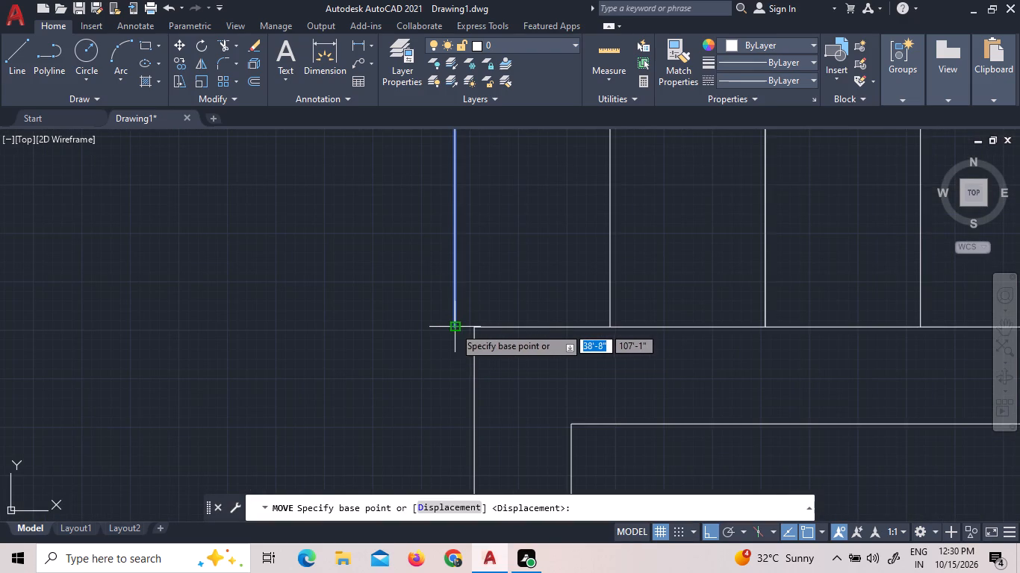
click(454, 327)
click(476, 325)
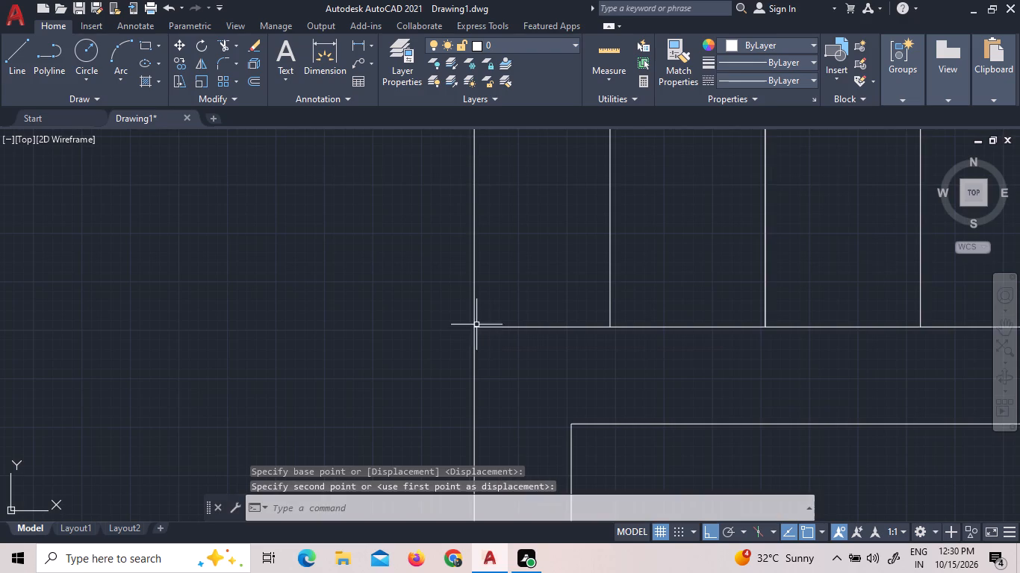
Measure the distances around the fourth unit's hall and the new stair.
scroll(621, 299, down, 7)
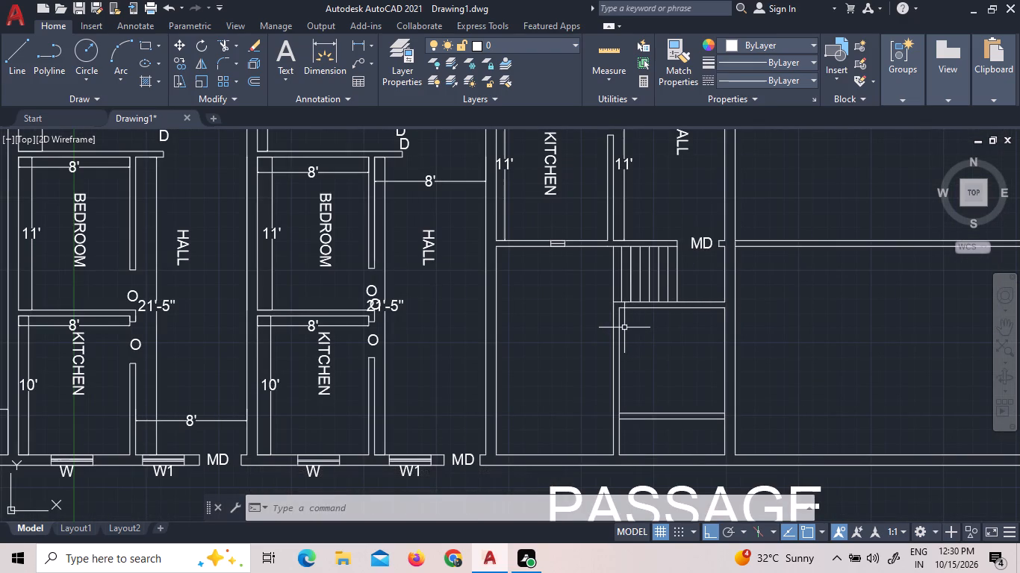
click(610, 57)
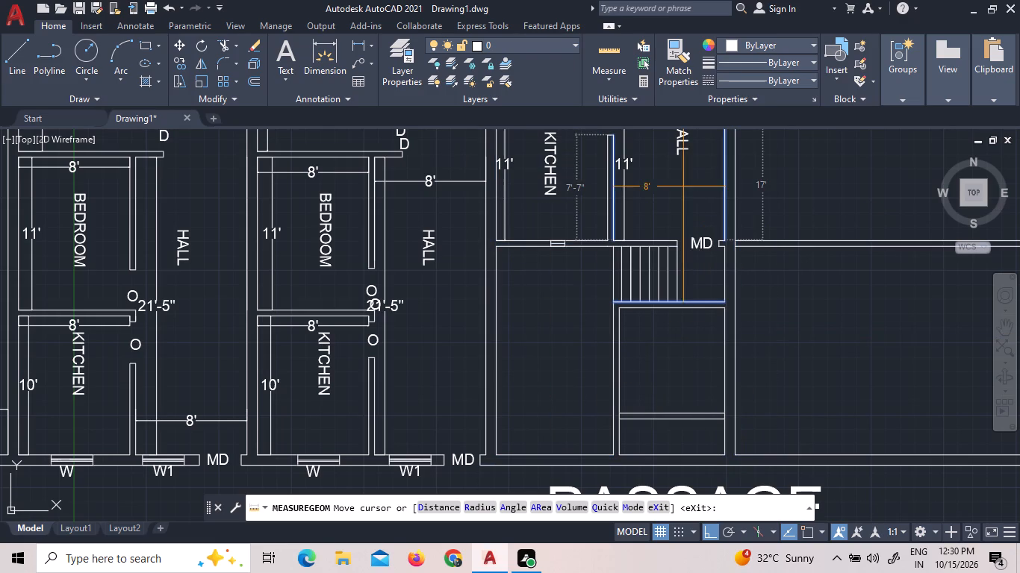
key(Escape)
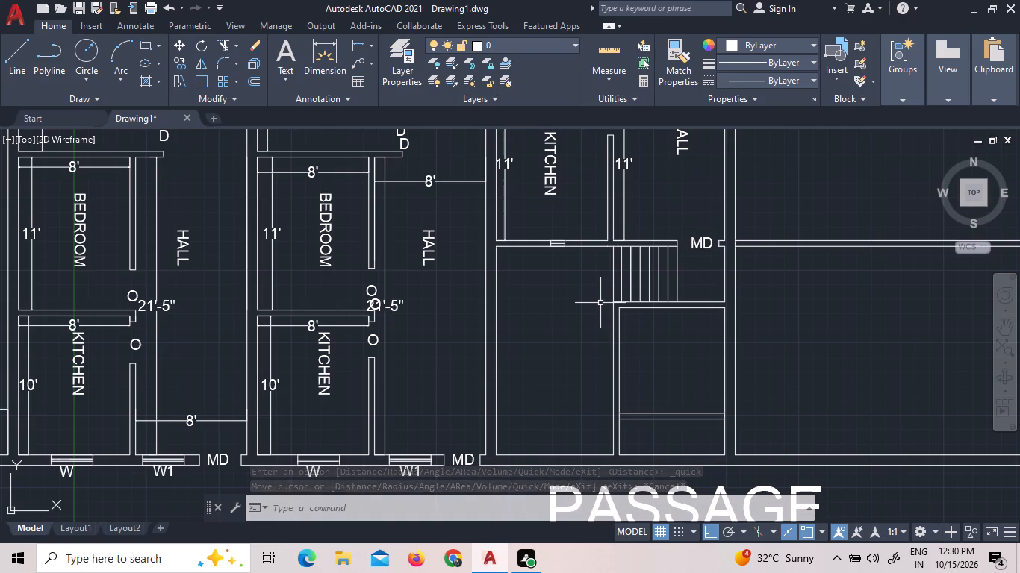
Extend both lines of the new room's south wall and the outer line of its north wall west to the unit's west wall.
text(EX)
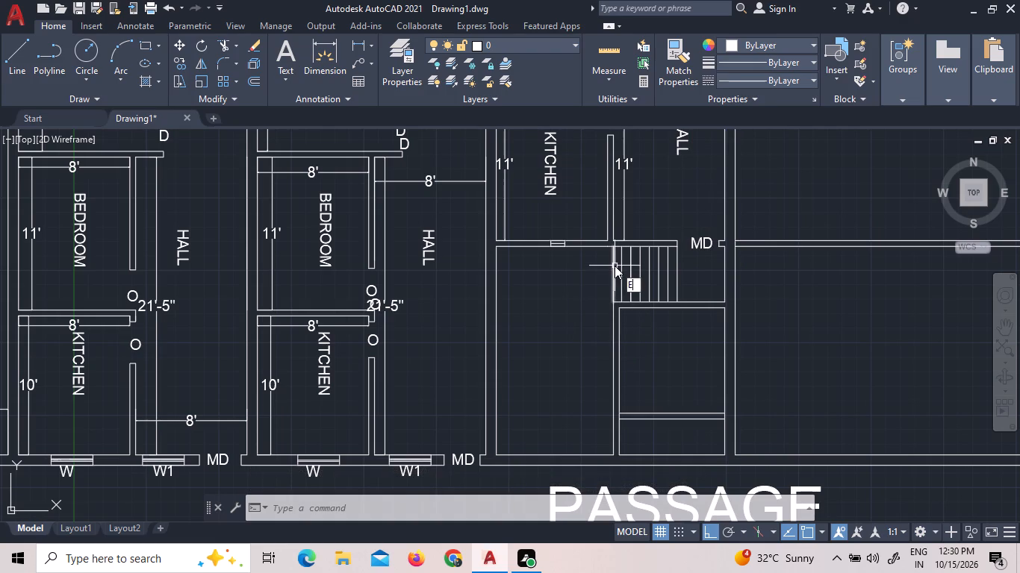
key(space)
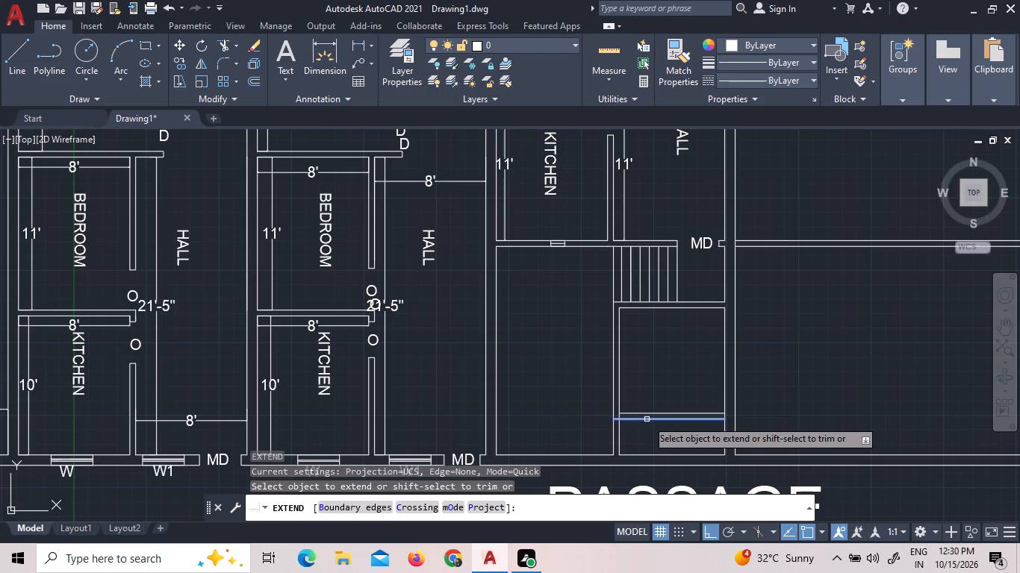
click(647, 419)
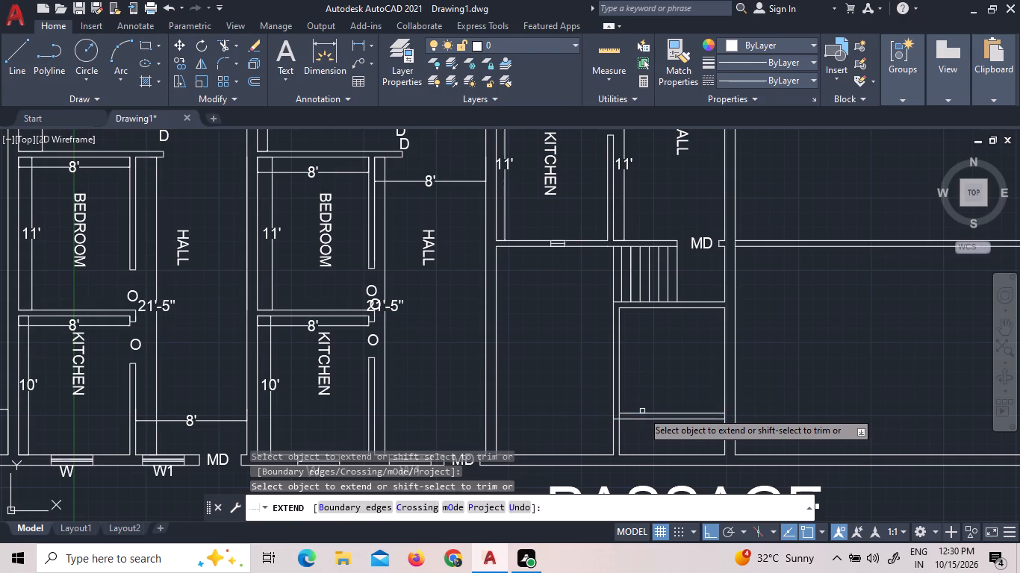
click(636, 416)
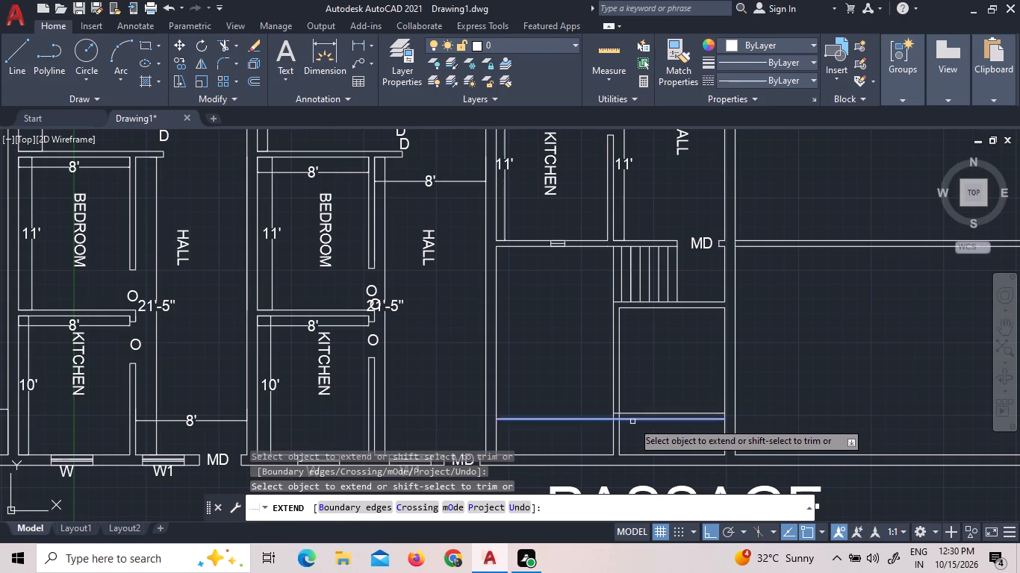
click(632, 416)
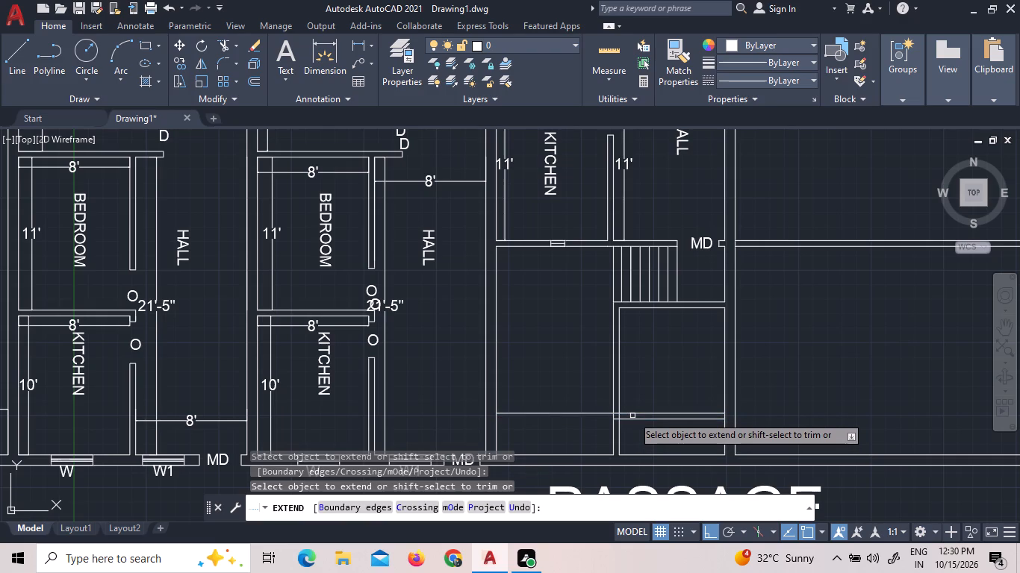
click(629, 421)
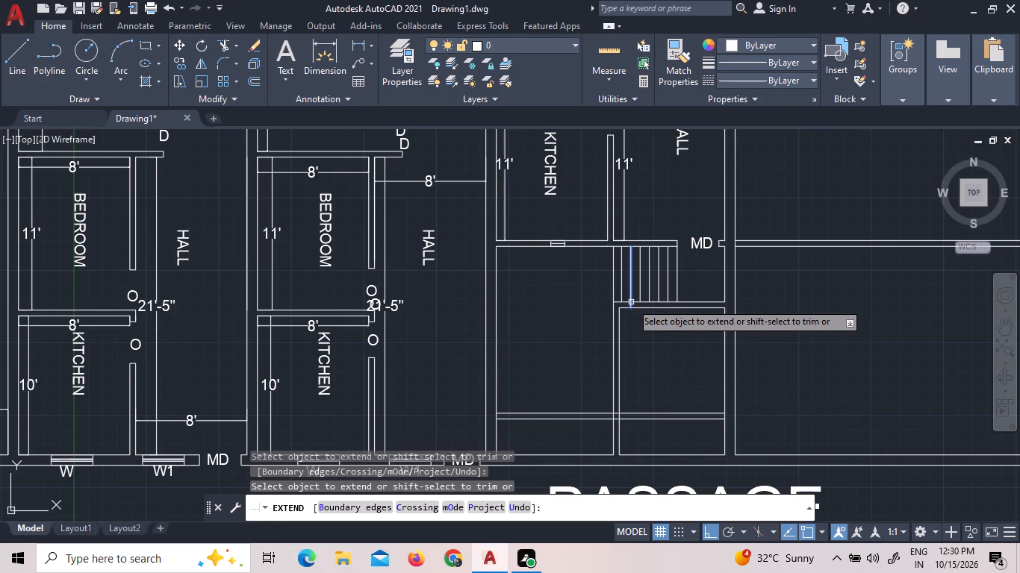
click(619, 303)
right_click(584, 326)
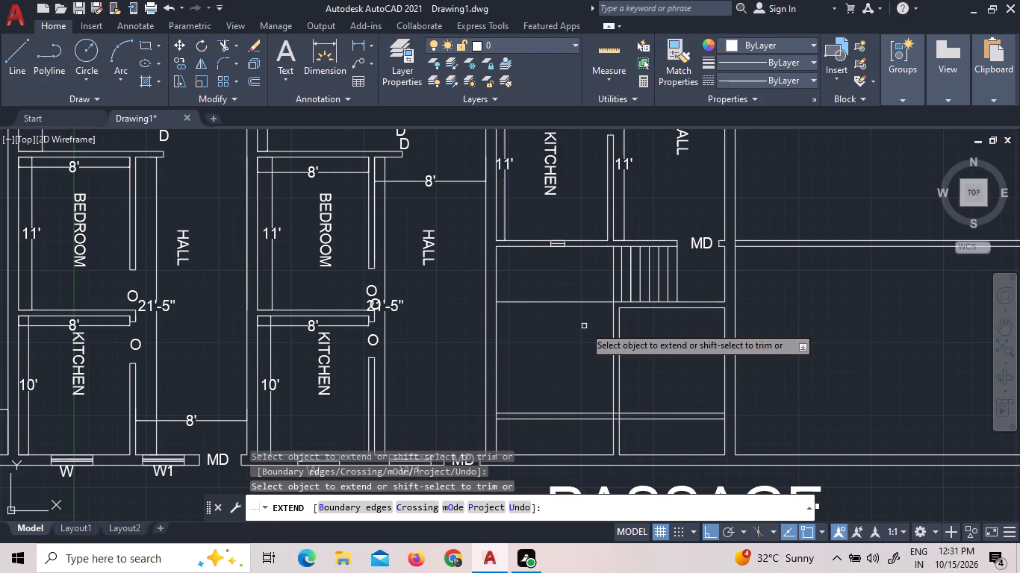
click(596, 338)
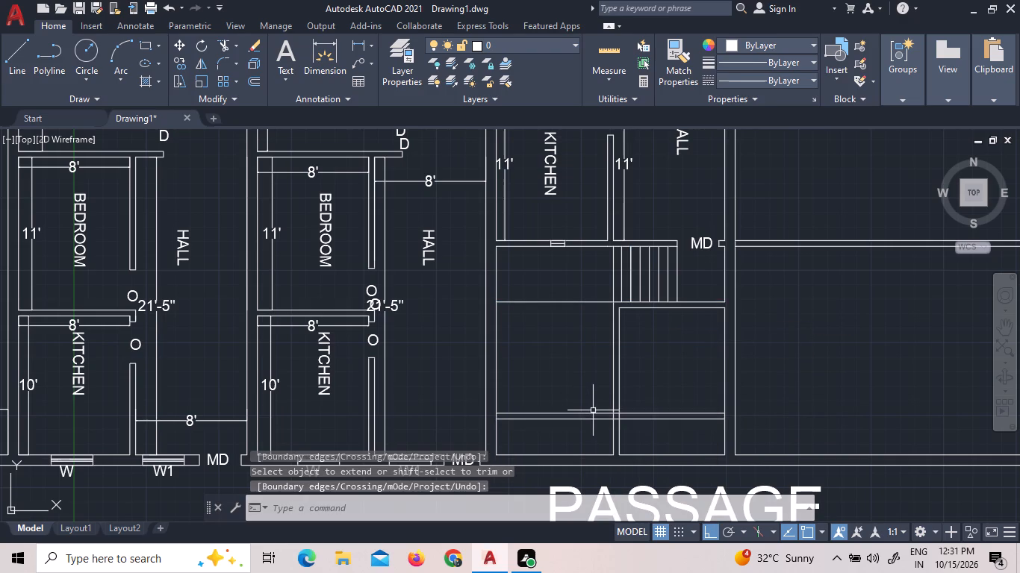
Trim the new room's inner south wall line back to its inside corner, and trim the inner side-wall lines crossing the south wall.
text(TR)
key(space)
key(space)
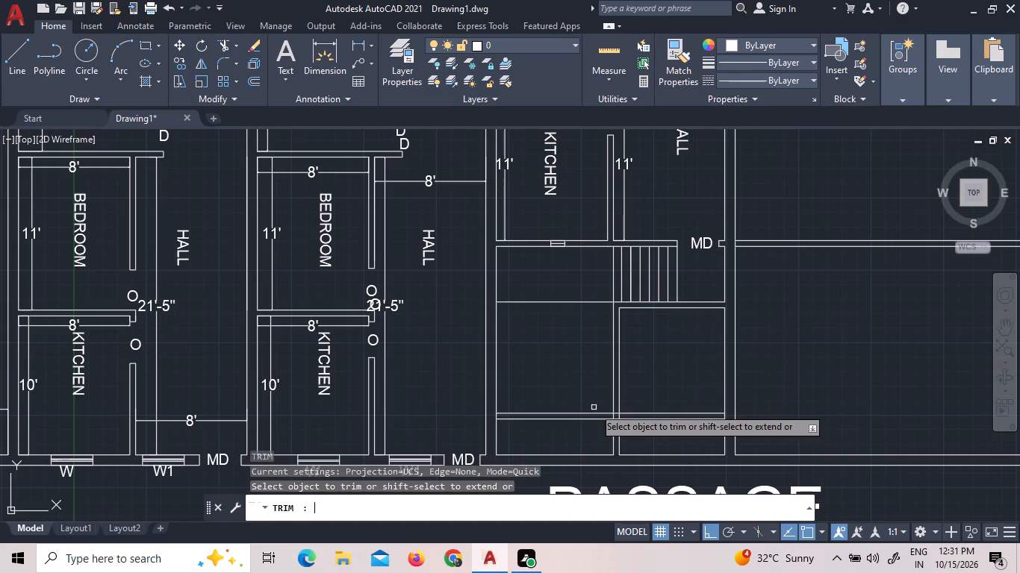
click(585, 413)
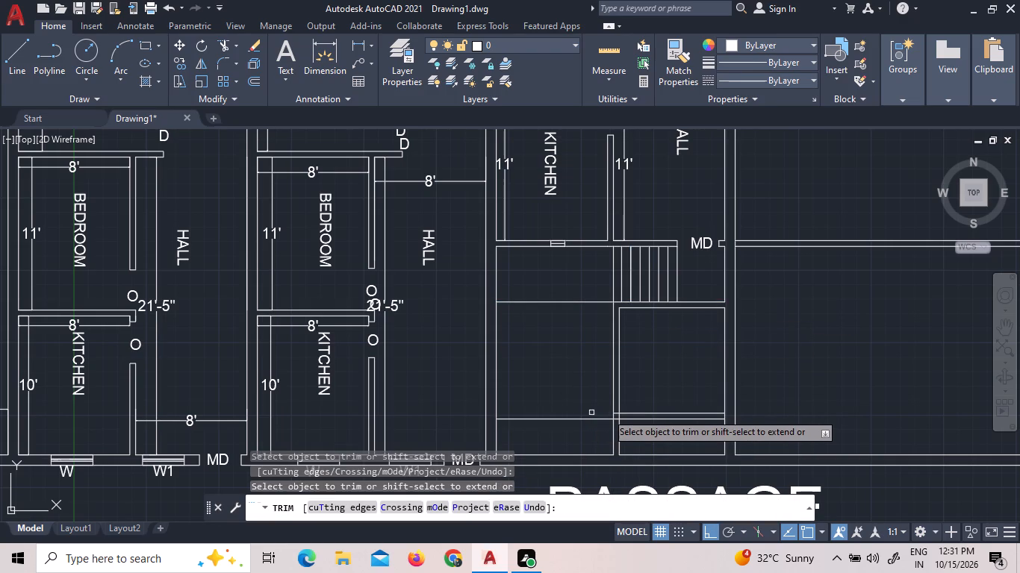
scroll(607, 416, up, 2)
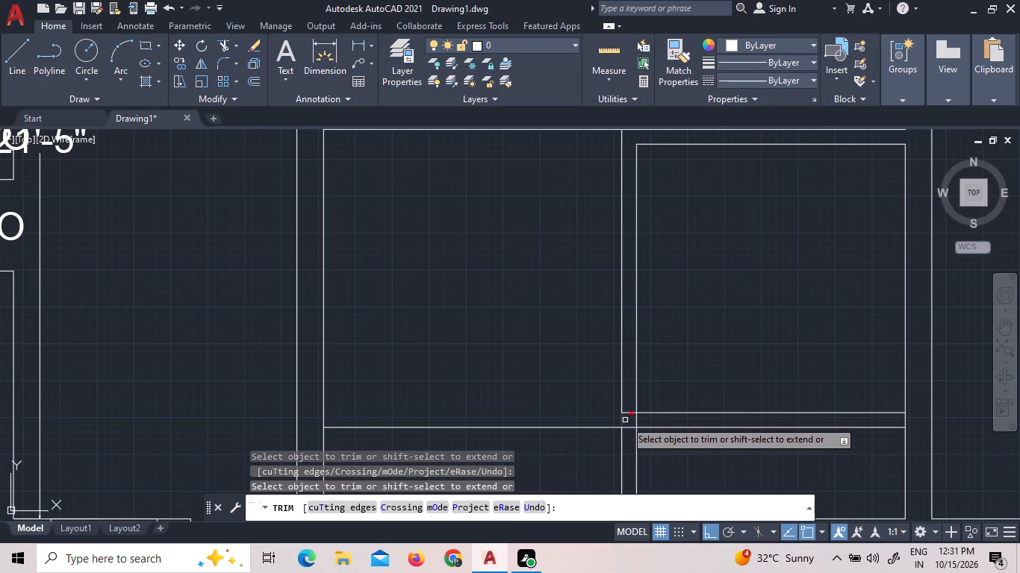
click(630, 412)
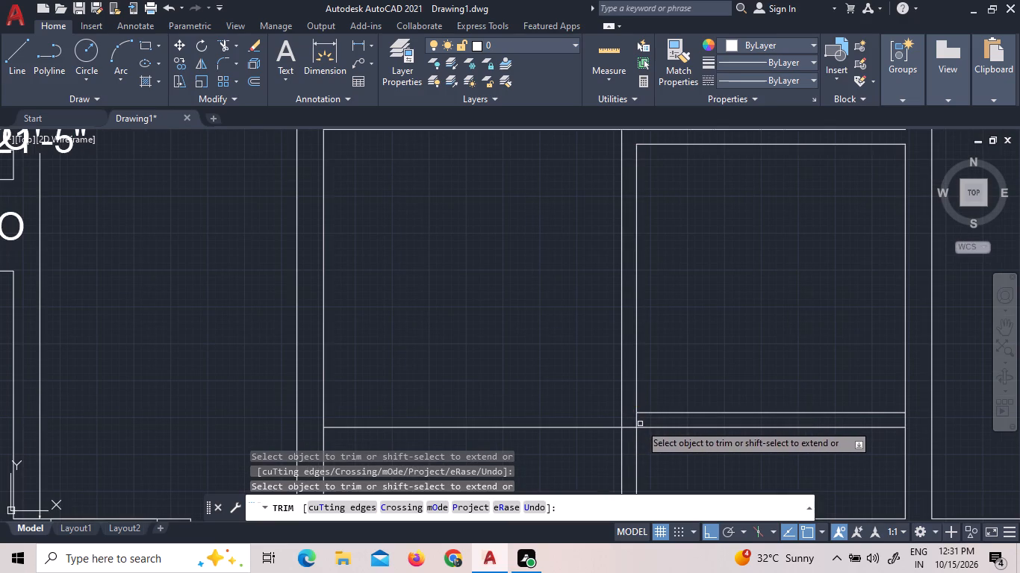
click(638, 419)
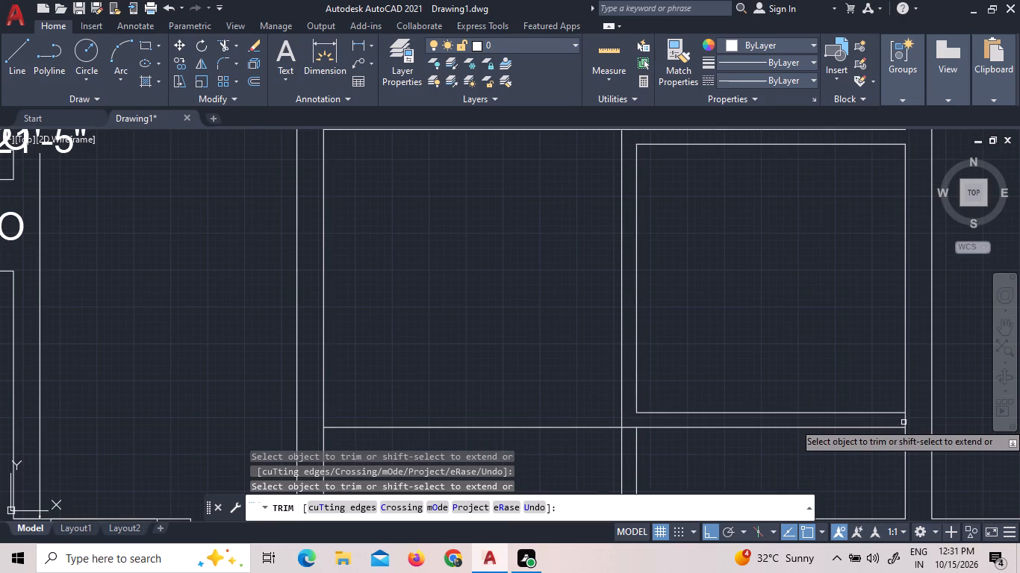
click(904, 422)
scroll(833, 377, down, 1)
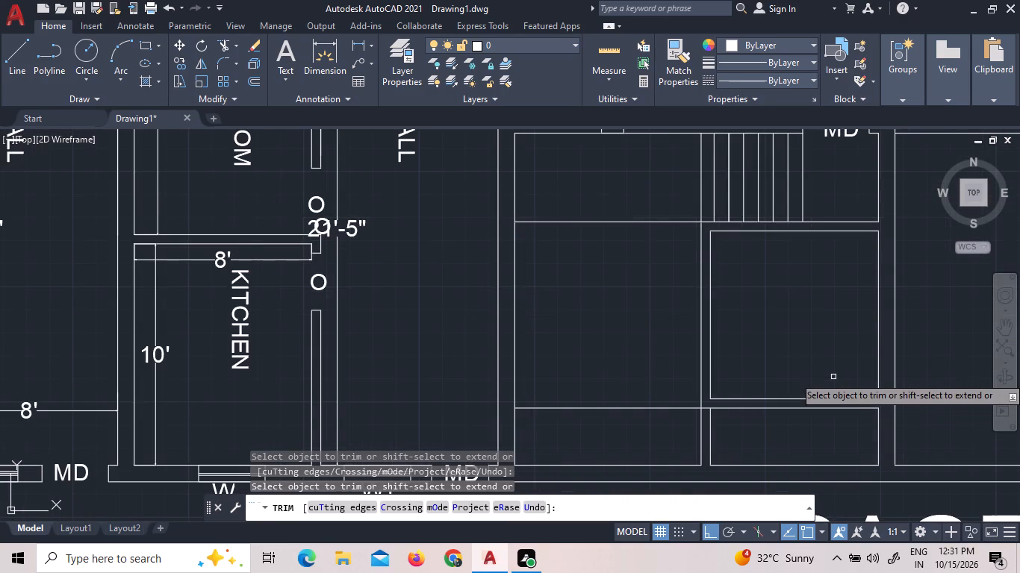
scroll(824, 359, down, 1)
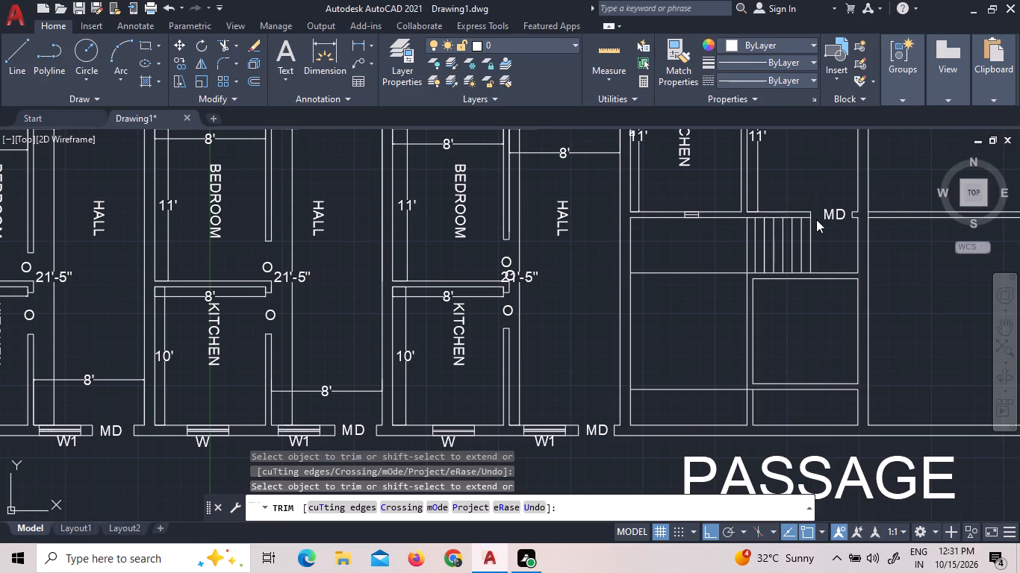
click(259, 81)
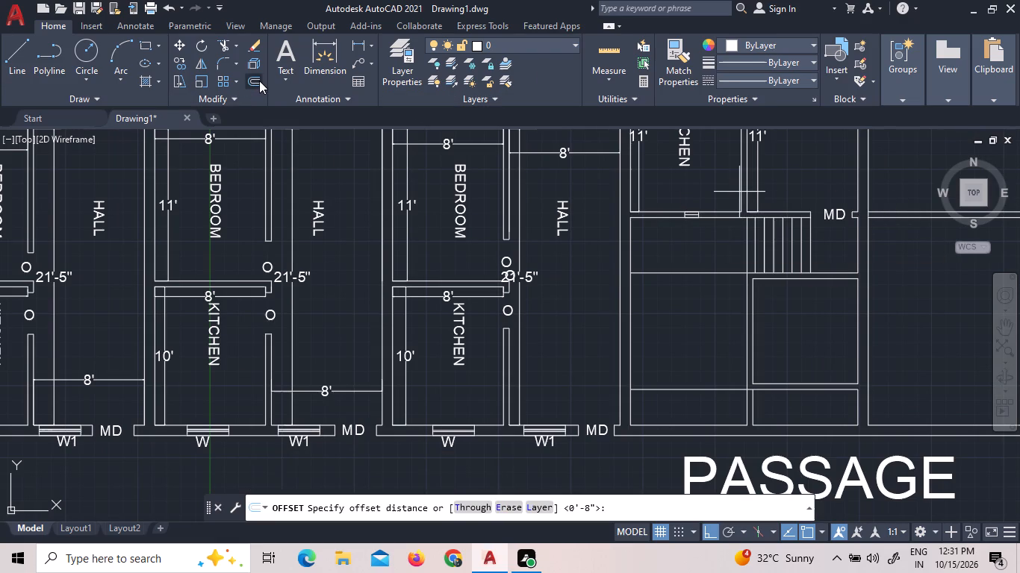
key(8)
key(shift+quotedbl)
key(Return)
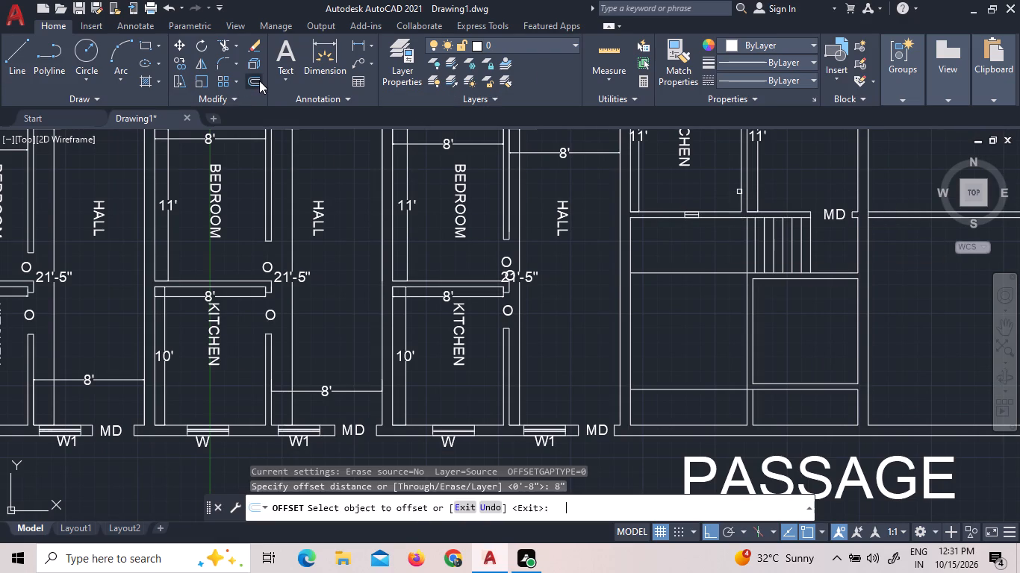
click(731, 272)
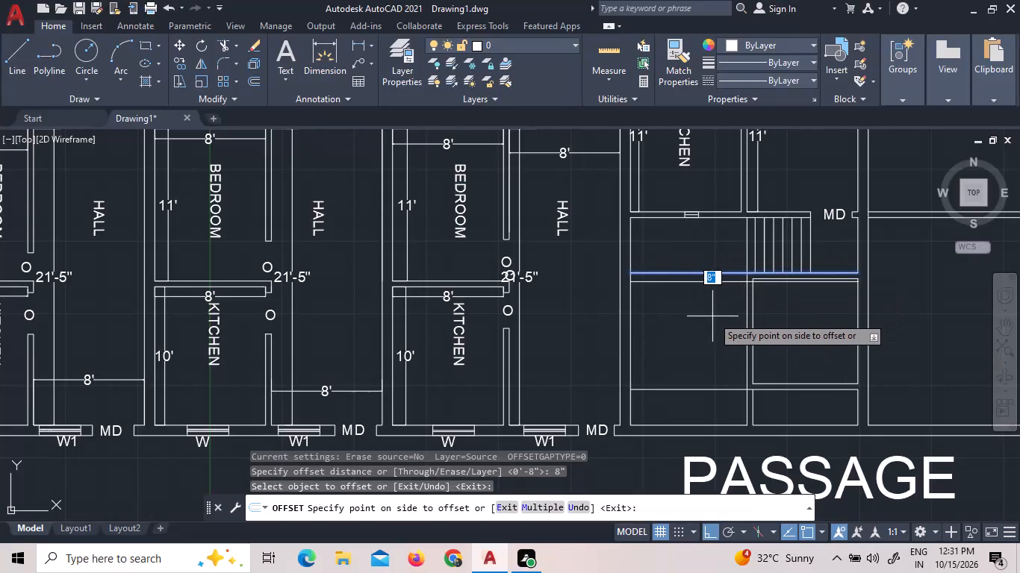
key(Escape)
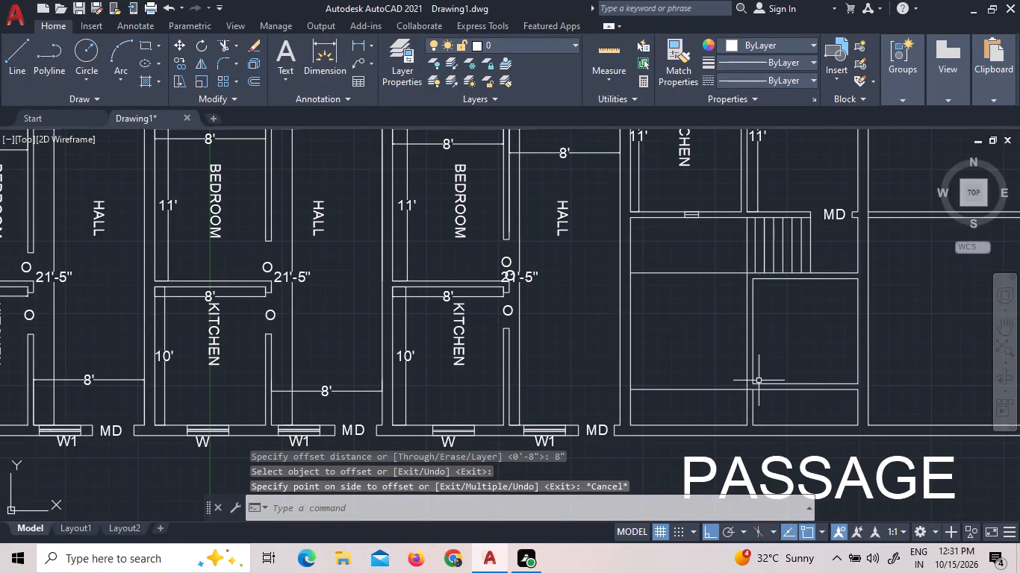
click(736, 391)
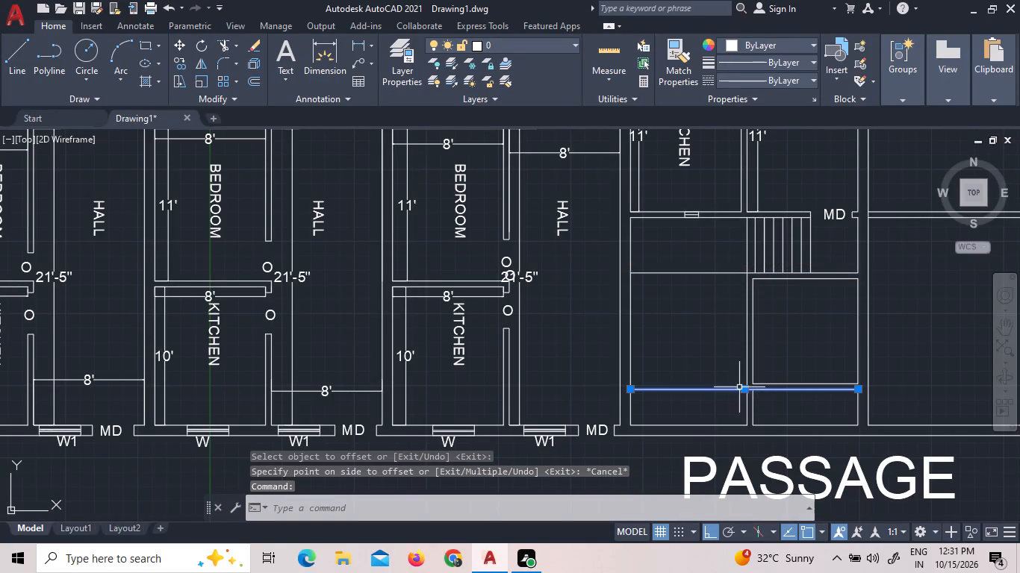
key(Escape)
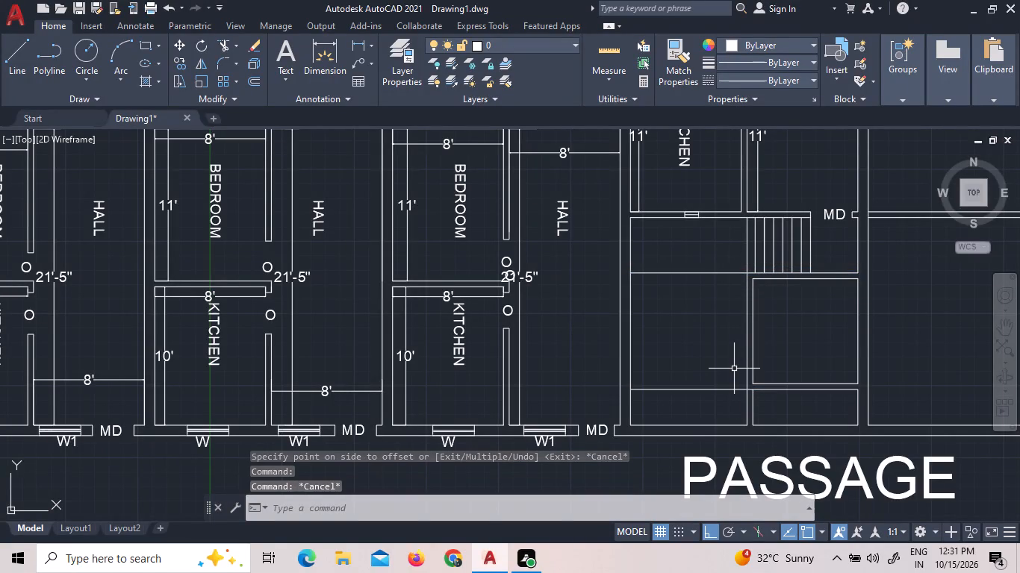
Break the outer line of the new room's south wall at its intersection with the outer line of the west wall.
text(BR)
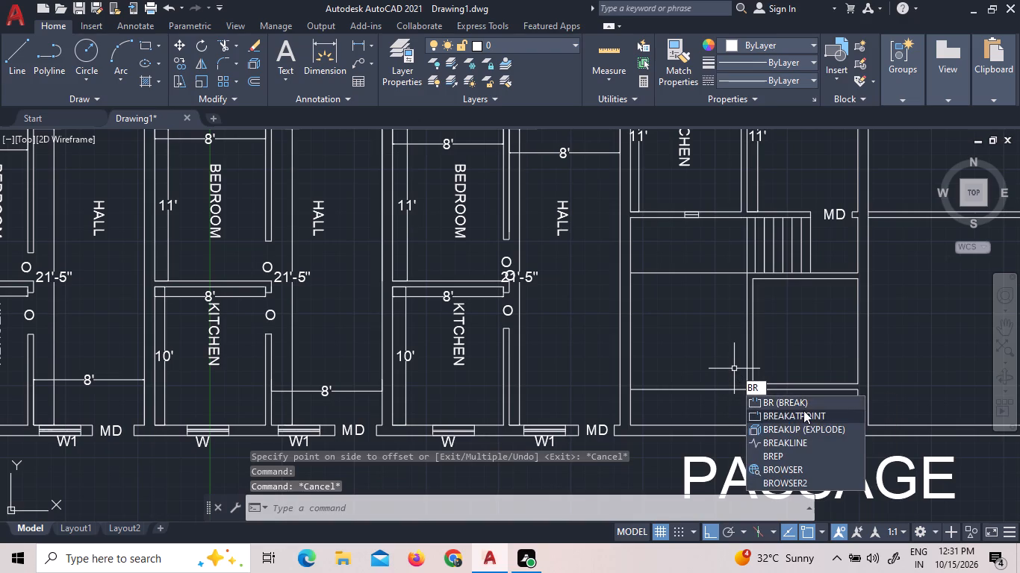
click(803, 410)
scroll(768, 397, up, 2)
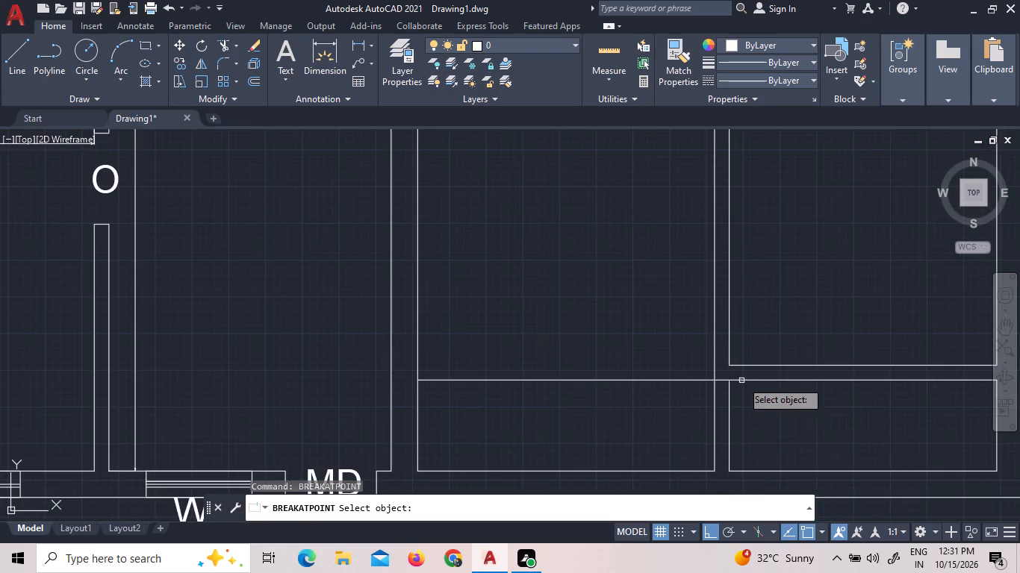
scroll(737, 379, up, 5)
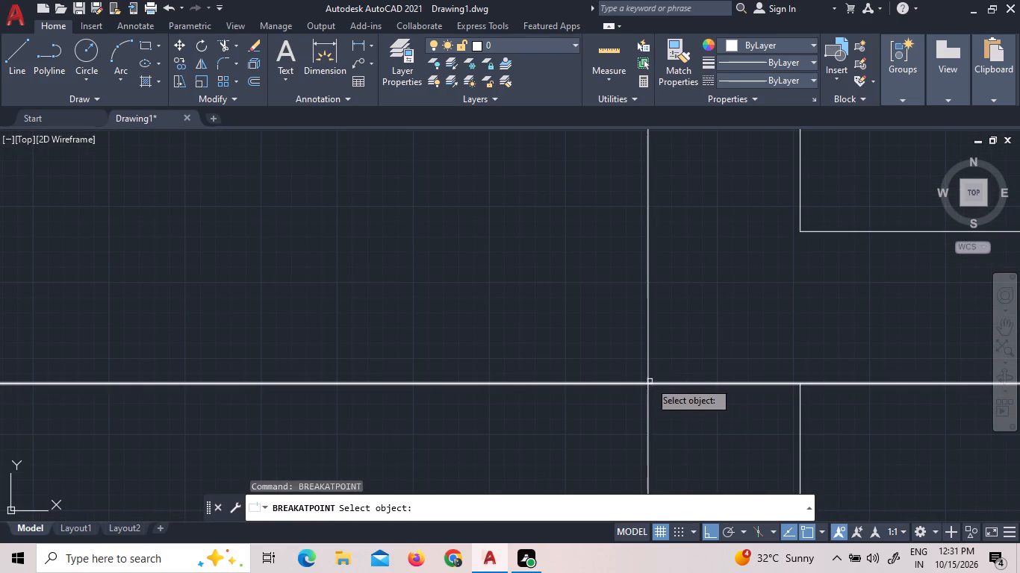
scroll(649, 384, up, 3)
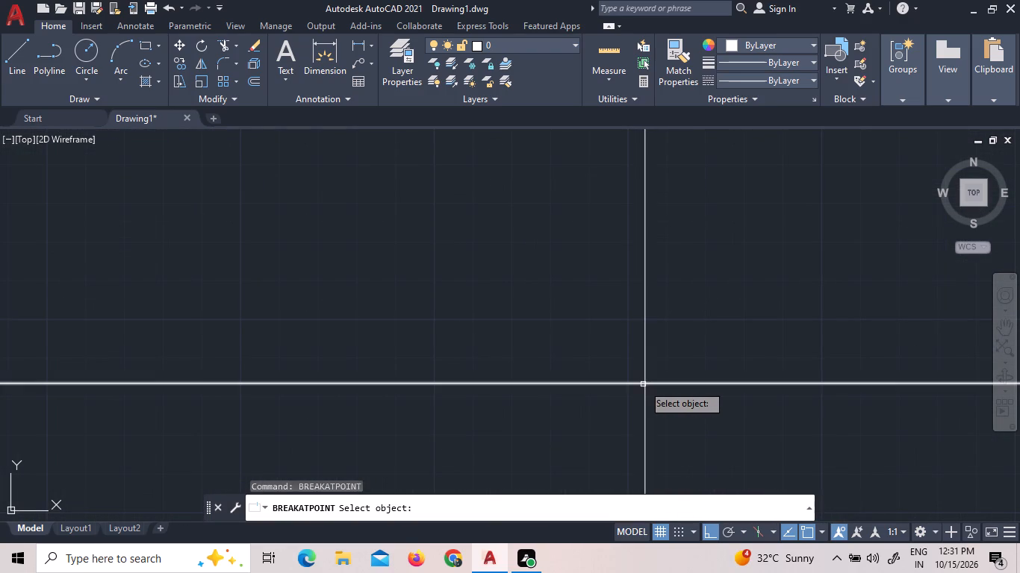
click(644, 383)
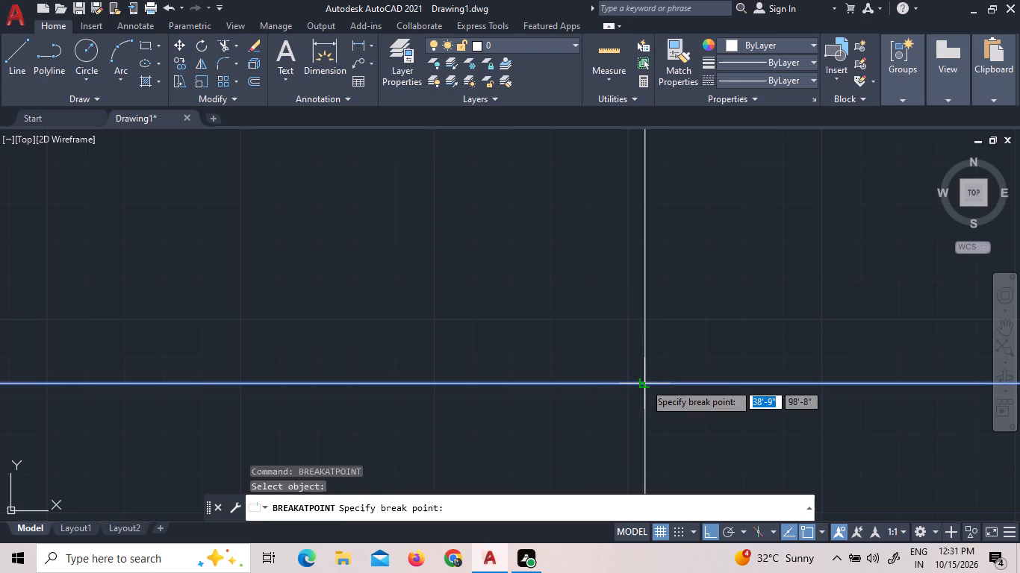
right_click(644, 383)
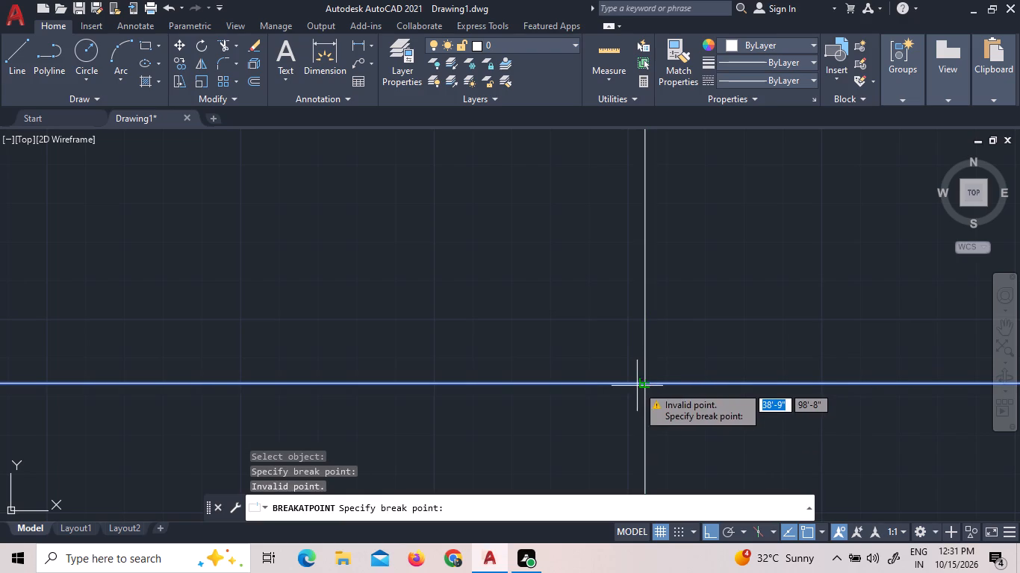
click(641, 384)
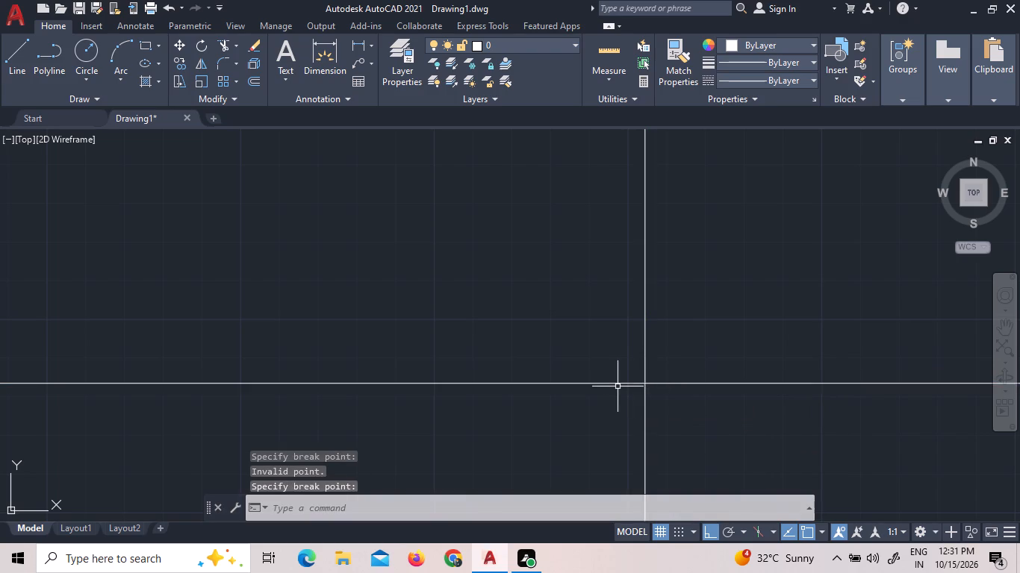
click(618, 382)
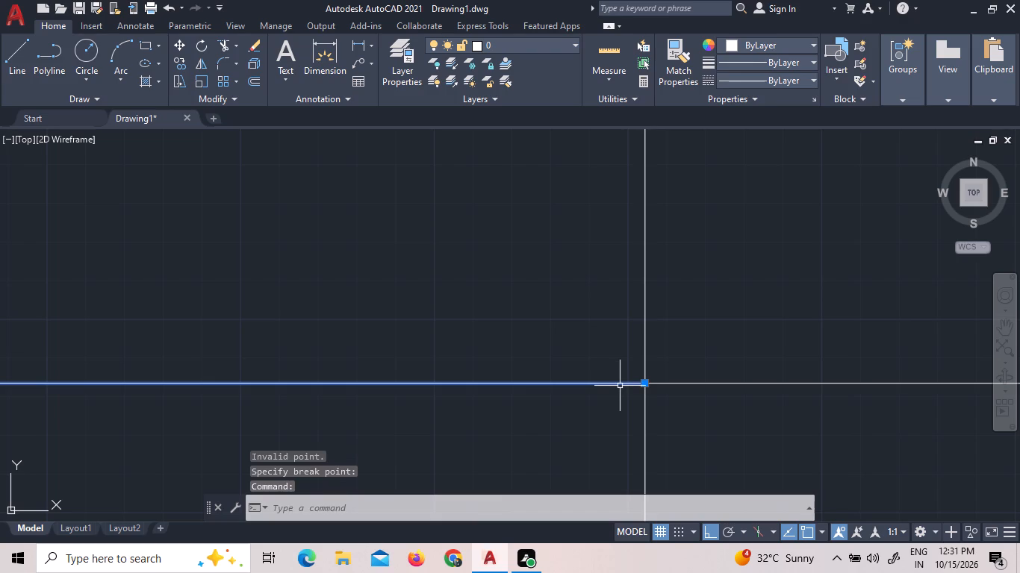
right_click(529, 245)
click(240, 162)
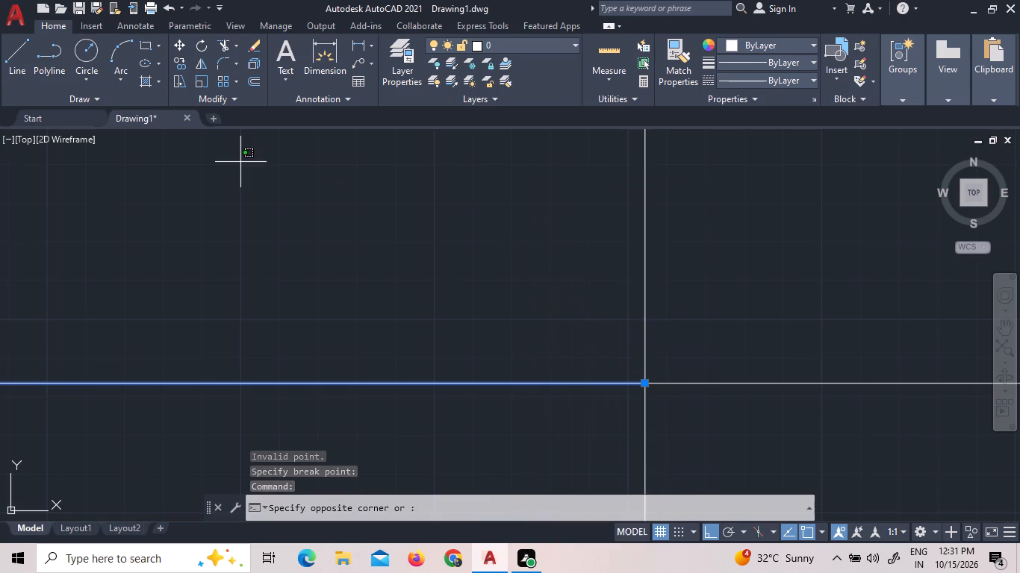
key(Escape)
scroll(418, 369, down, 4)
scroll(488, 444, down, 3)
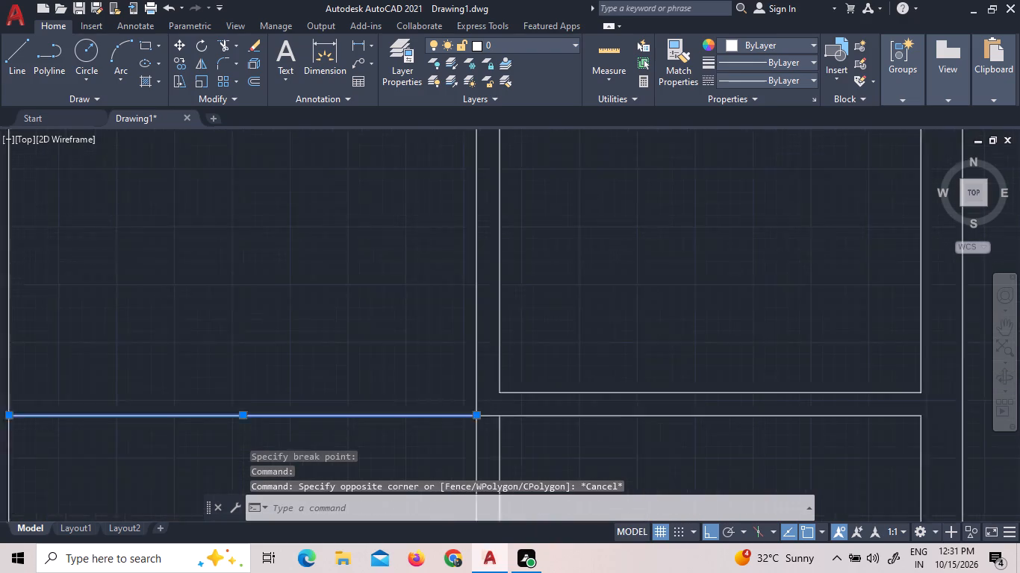
key(Escape)
key(Escape)
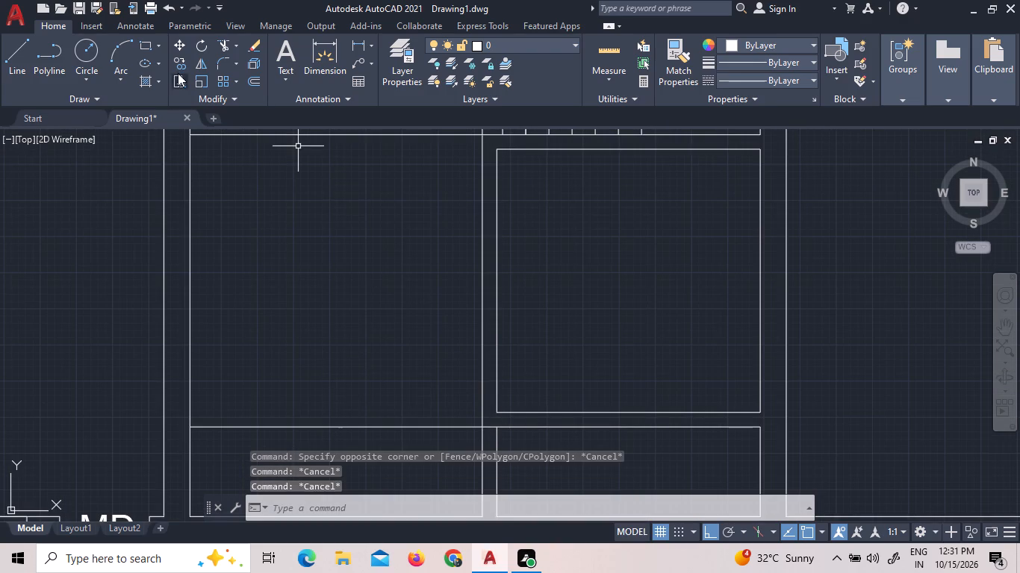
Add four tread lines west of the new room by offsetting the split-off south line northward 8" at a time.
click(256, 80)
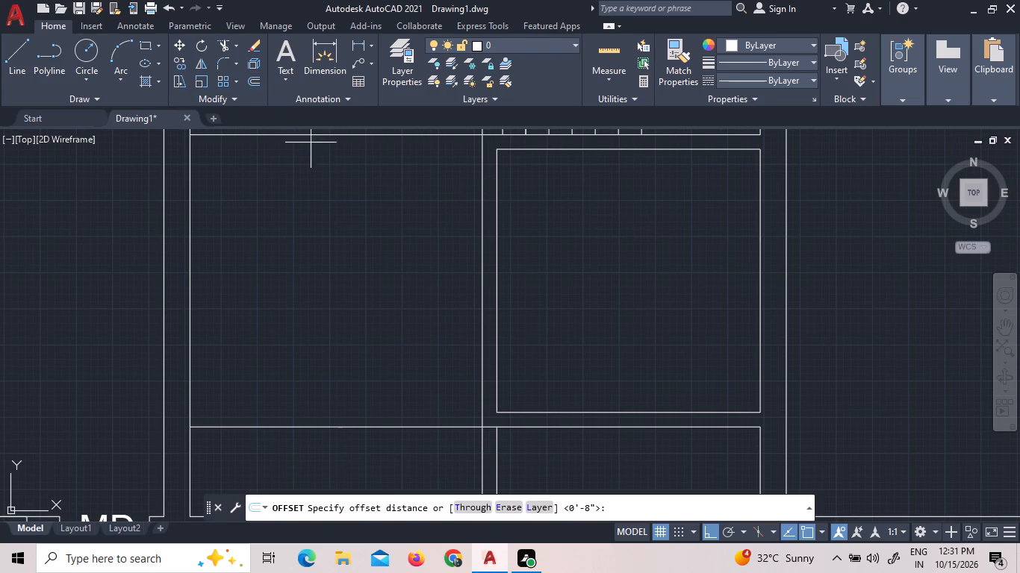
text(8")
key(Return)
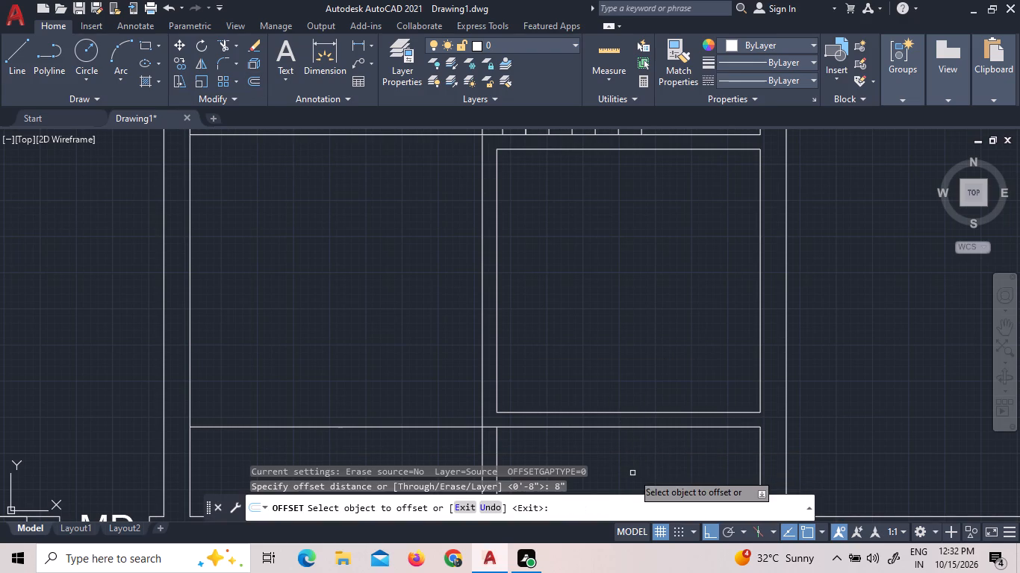
click(384, 426)
click(385, 413)
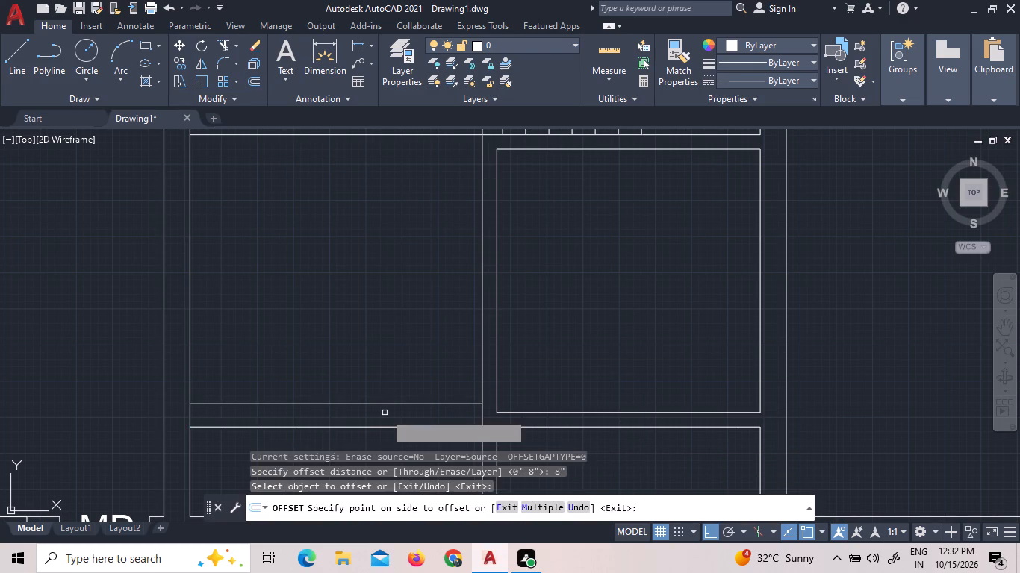
click(381, 404)
click(379, 368)
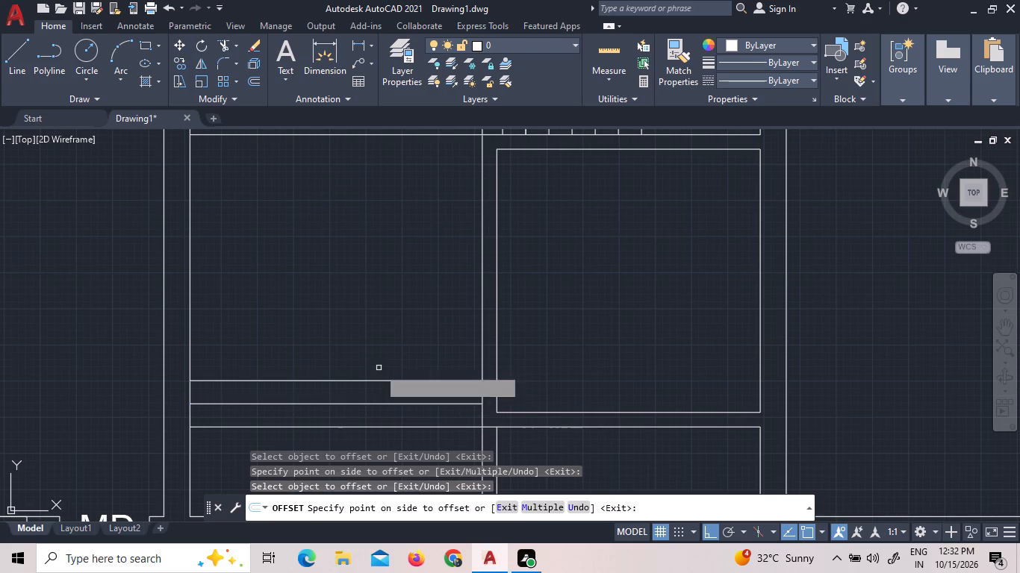
click(367, 380)
click(367, 334)
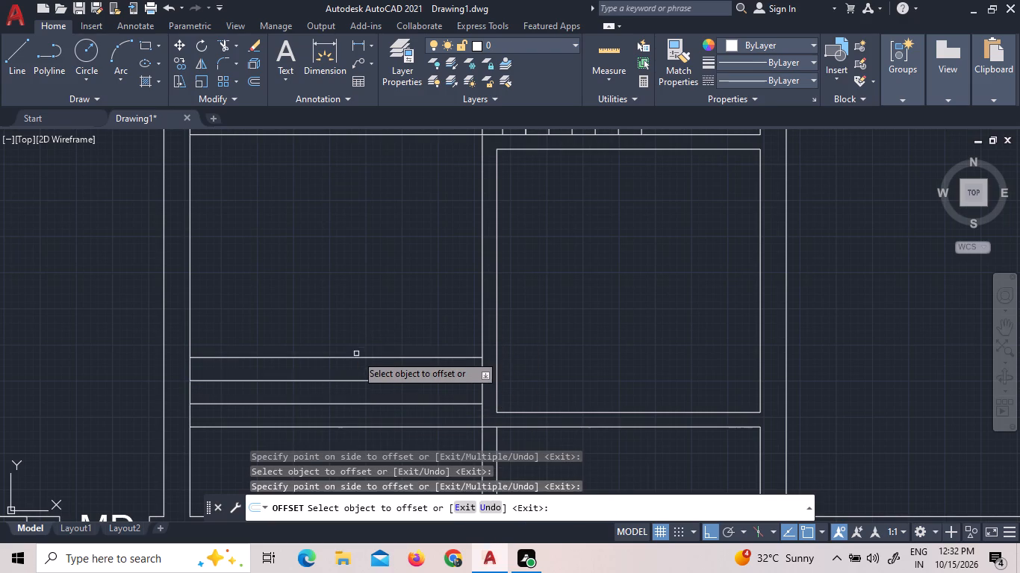
click(355, 357)
click(362, 311)
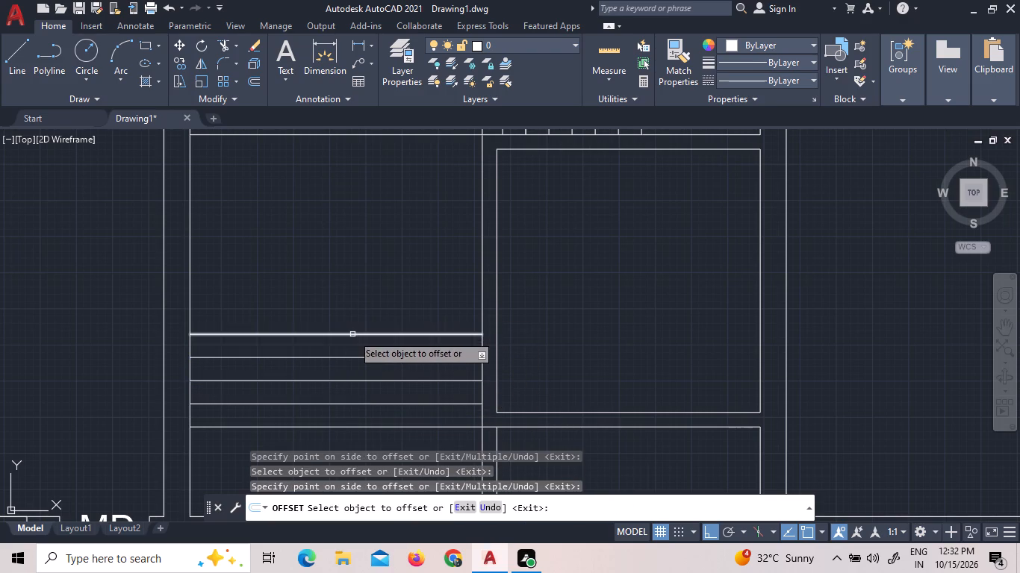
Add eight more tread lines west of the new room by offsetting the northernmost tread northward 8" at a time.
click(352, 334)
click(347, 266)
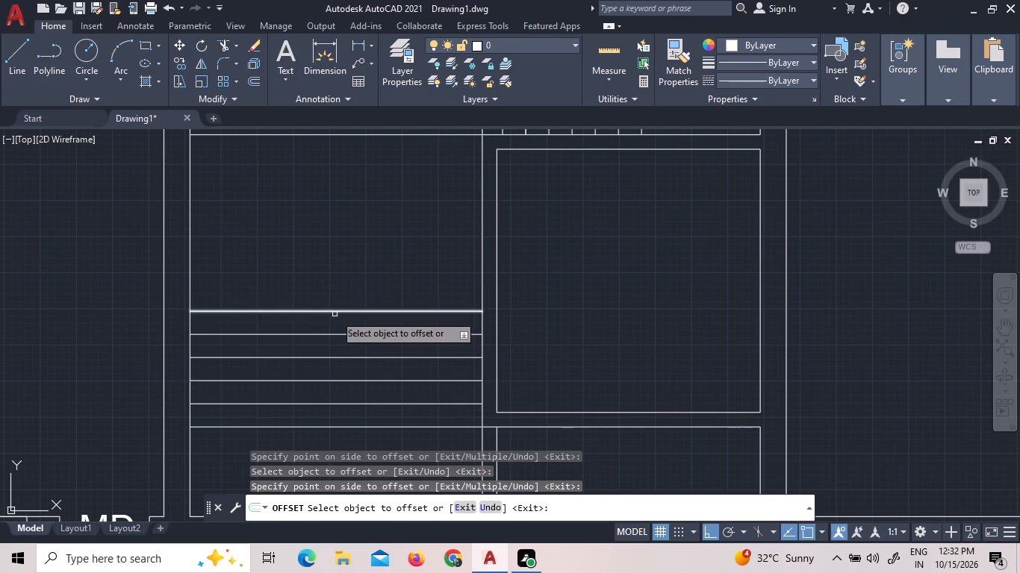
click(334, 311)
click(335, 266)
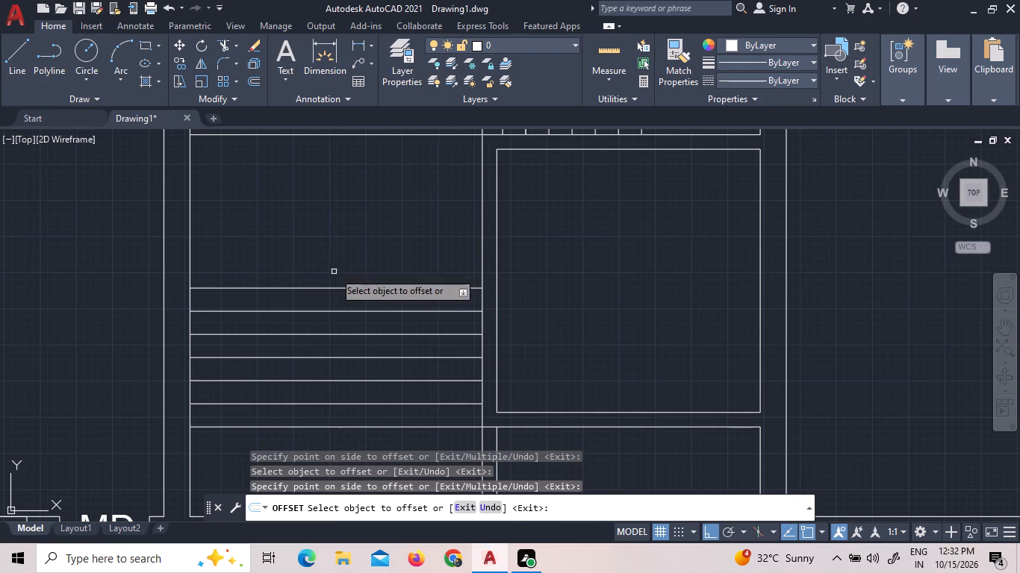
click(326, 287)
click(326, 259)
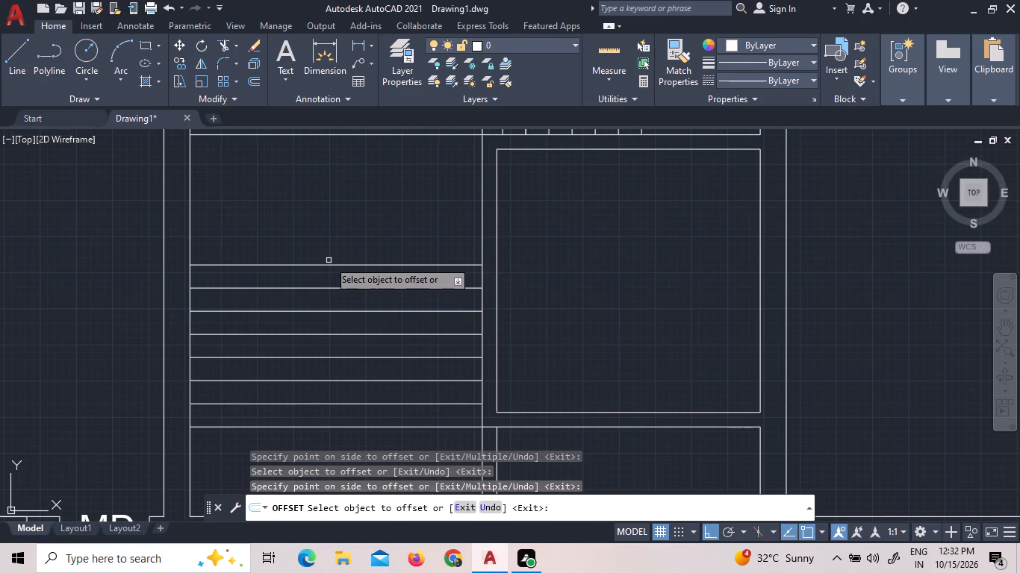
click(328, 264)
click(332, 226)
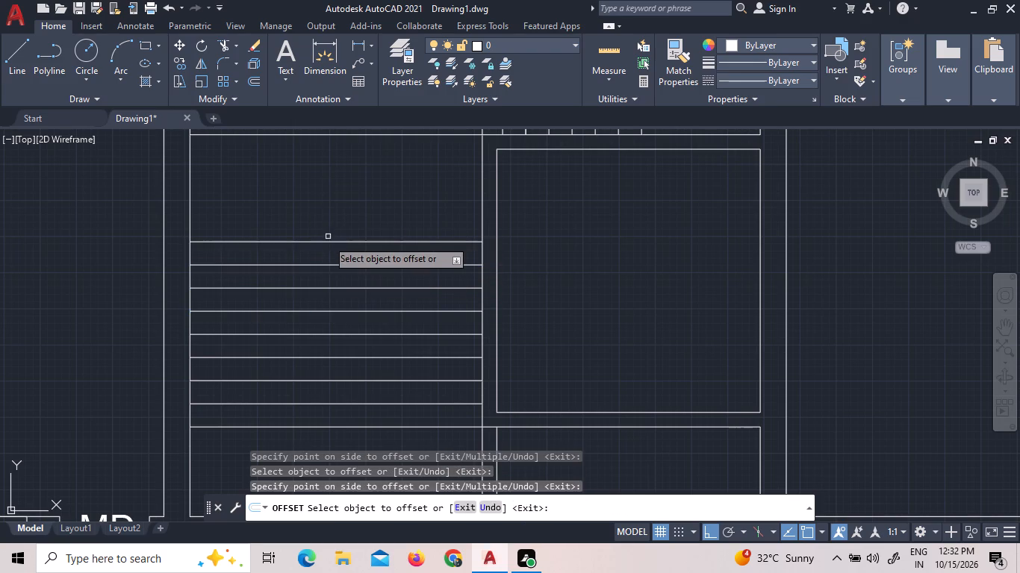
click(327, 242)
click(335, 207)
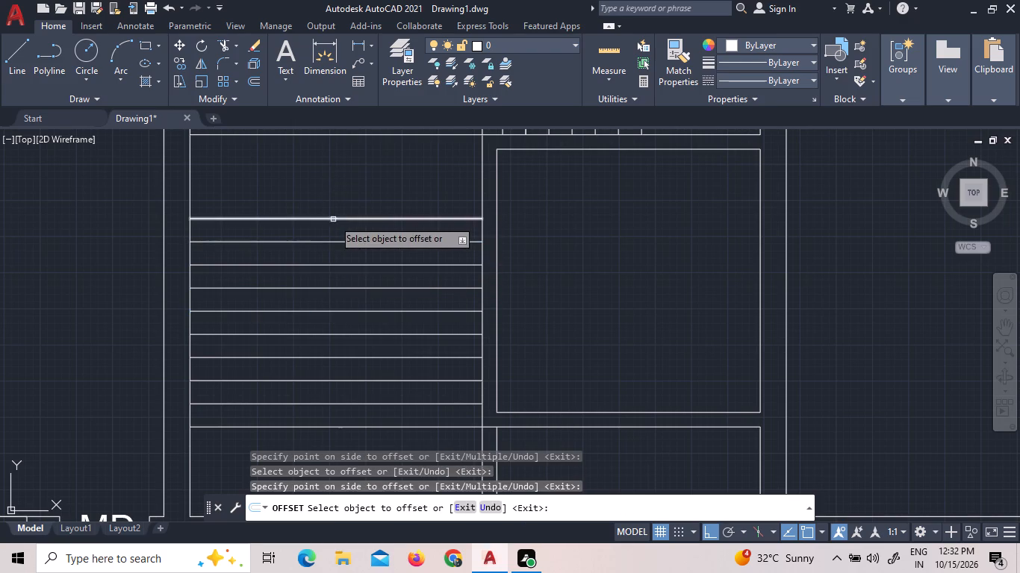
click(335, 218)
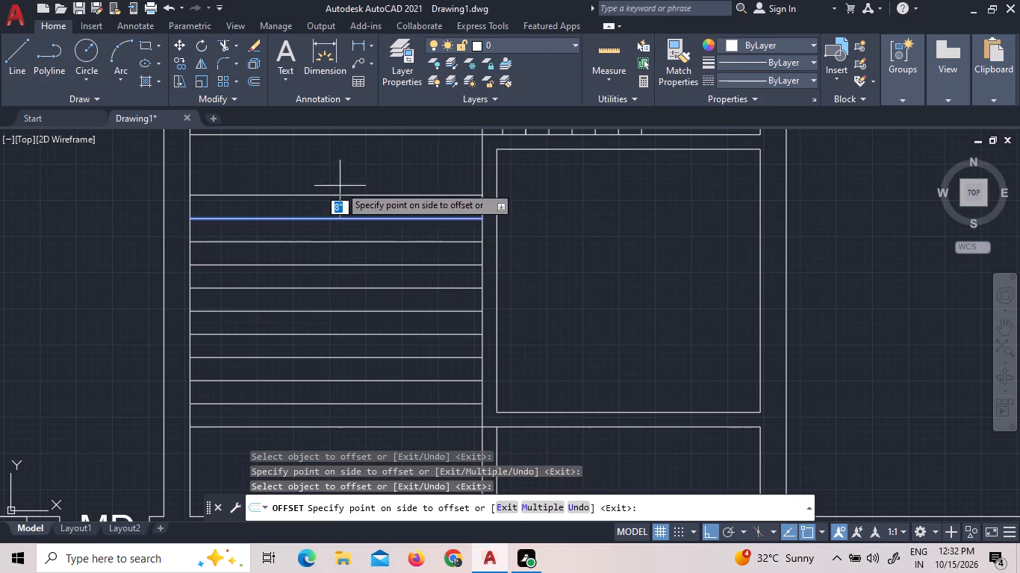
click(340, 186)
click(332, 195)
click(335, 164)
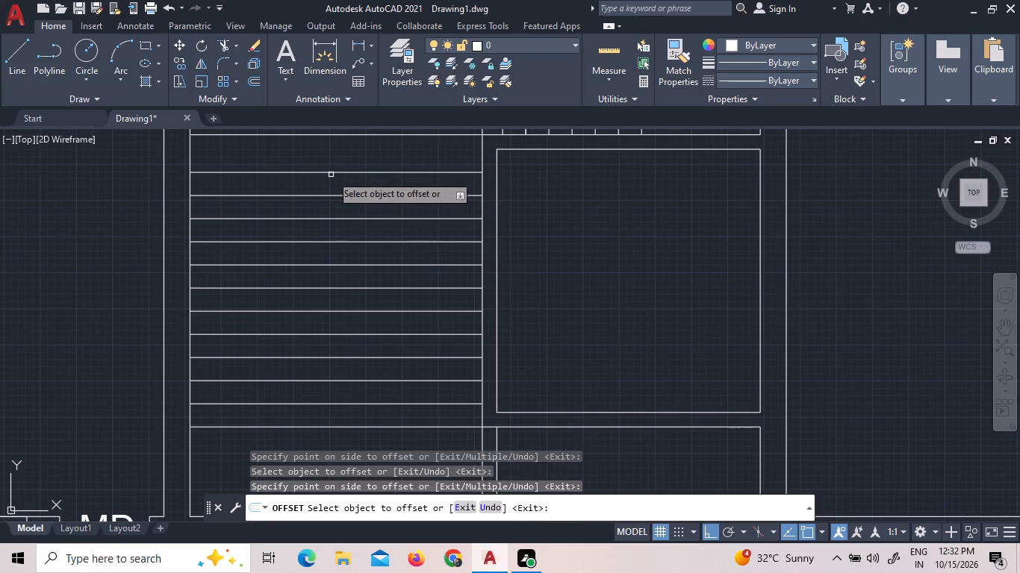
click(332, 172)
double_click(332, 152)
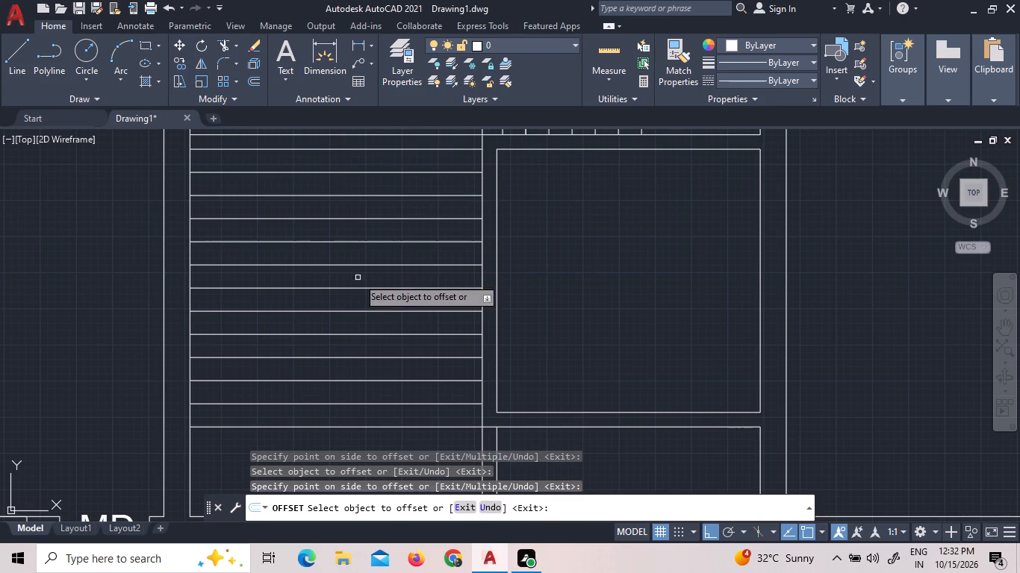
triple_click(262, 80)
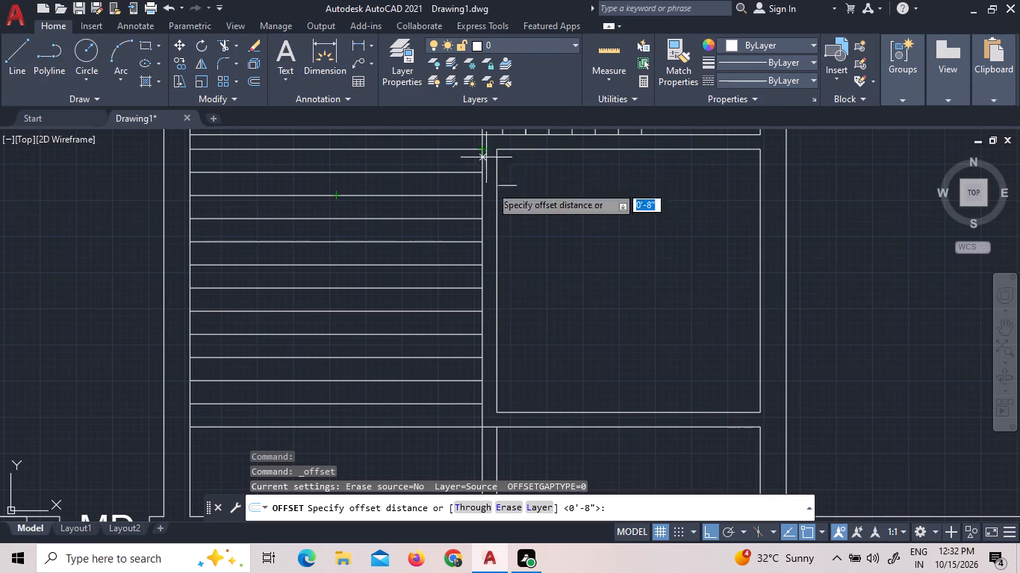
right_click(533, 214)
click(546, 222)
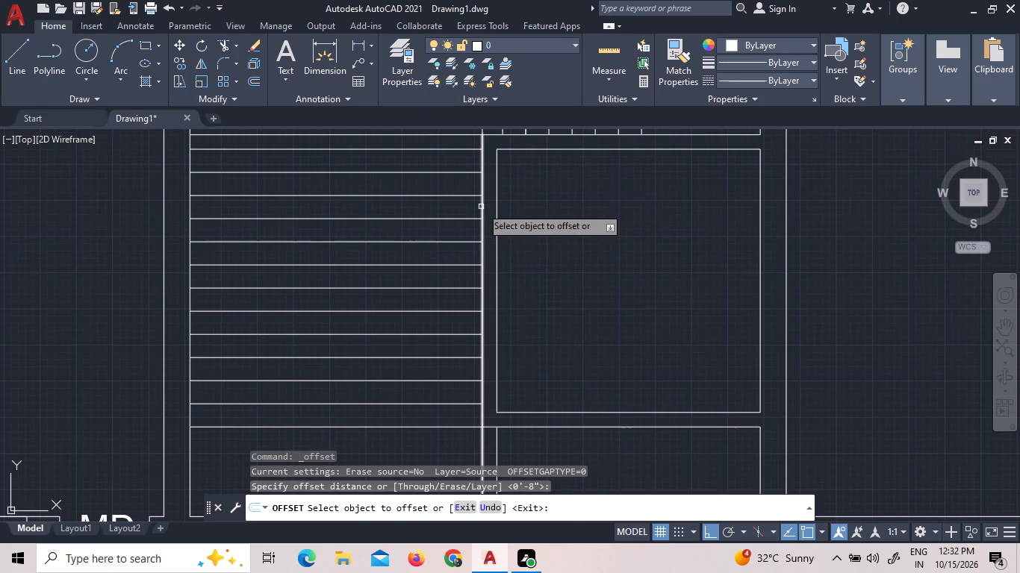
Trim the side-wall lines south of the new room's south wall and the inner passage wall line between the unit's outer walls.
scroll(491, 219, down, 3)
scroll(491, 219, up, 2)
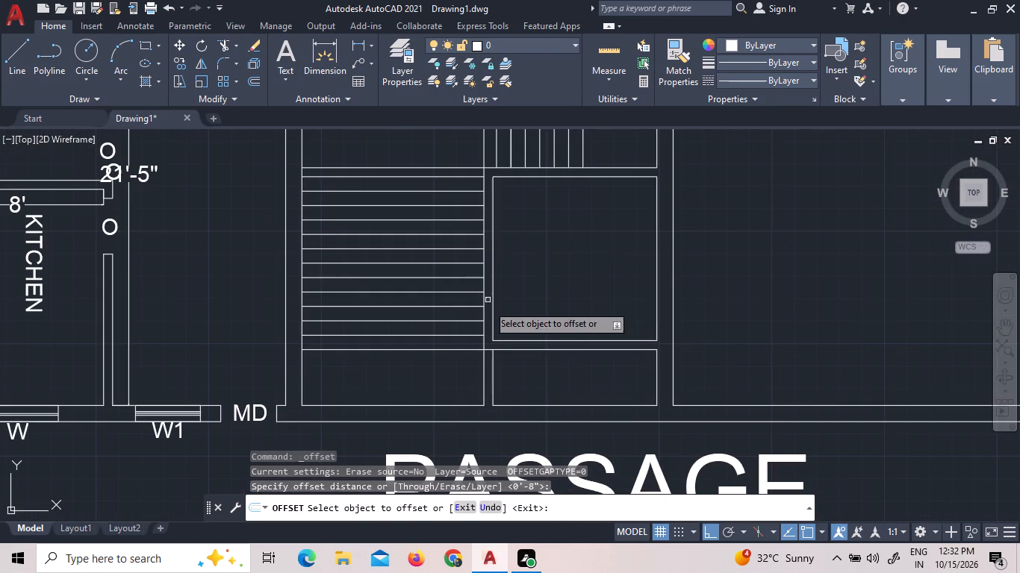
scroll(475, 375, up, 2)
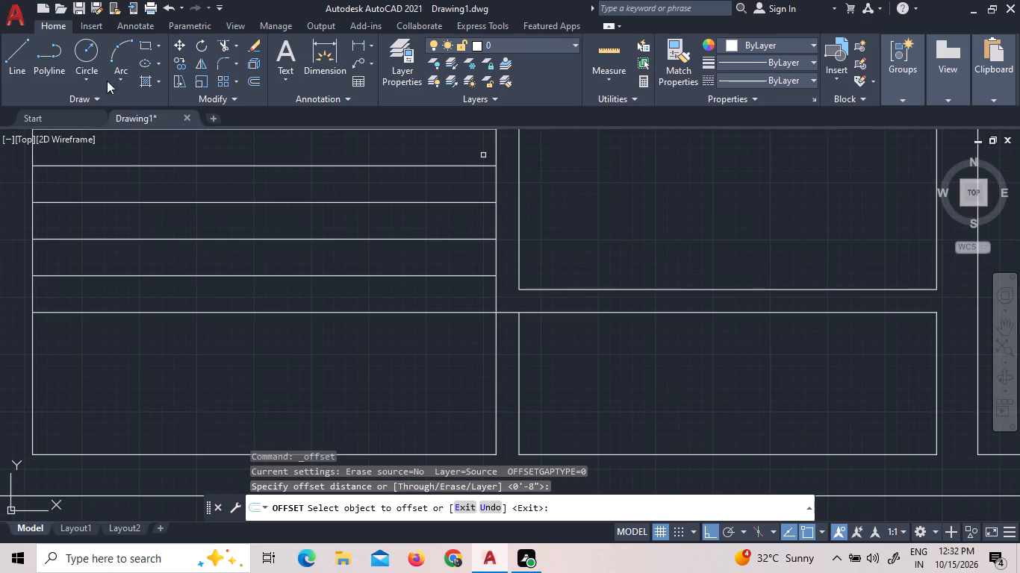
click(220, 46)
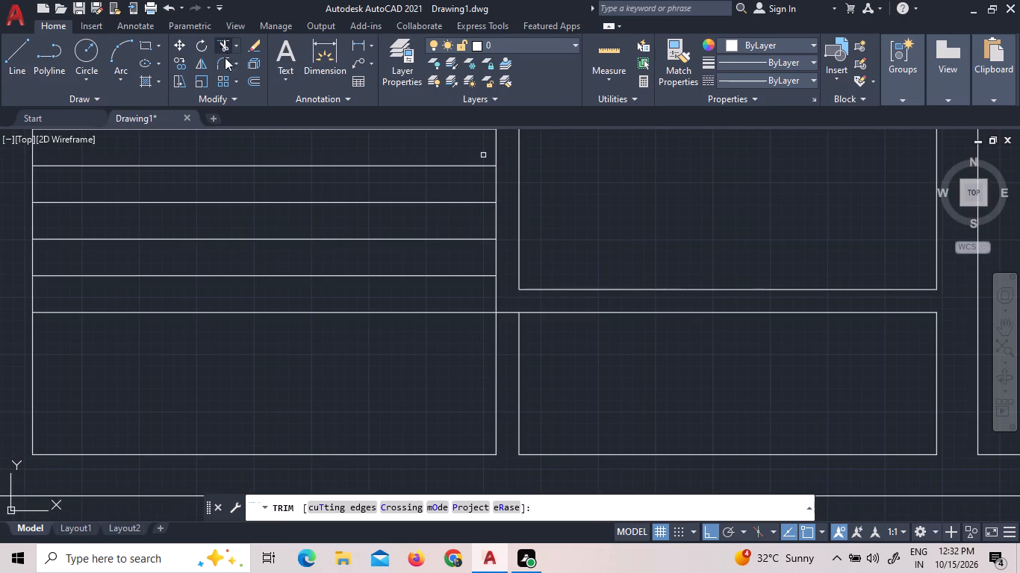
click(495, 360)
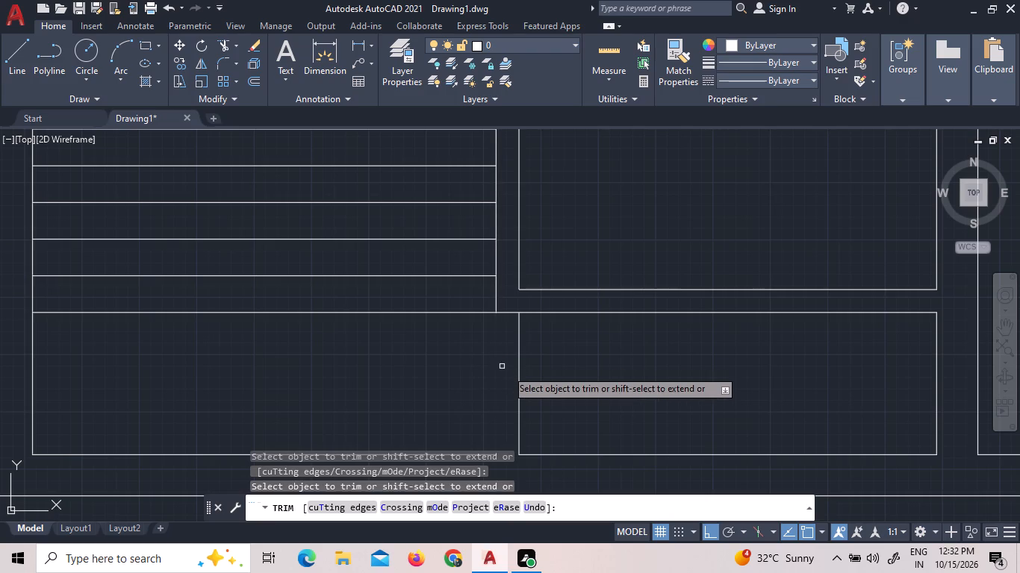
click(520, 371)
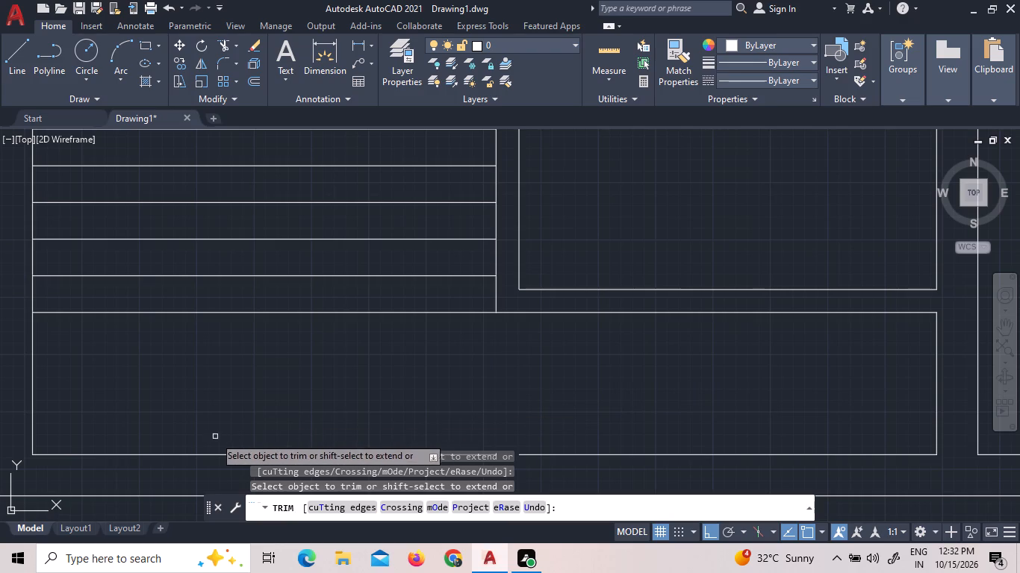
click(205, 454)
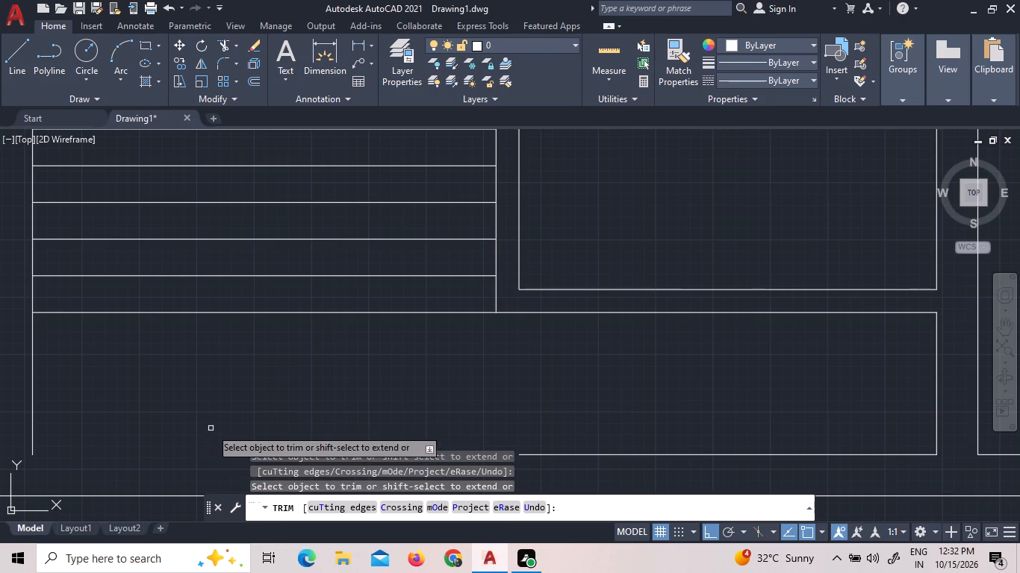
scroll(243, 409, down, 4)
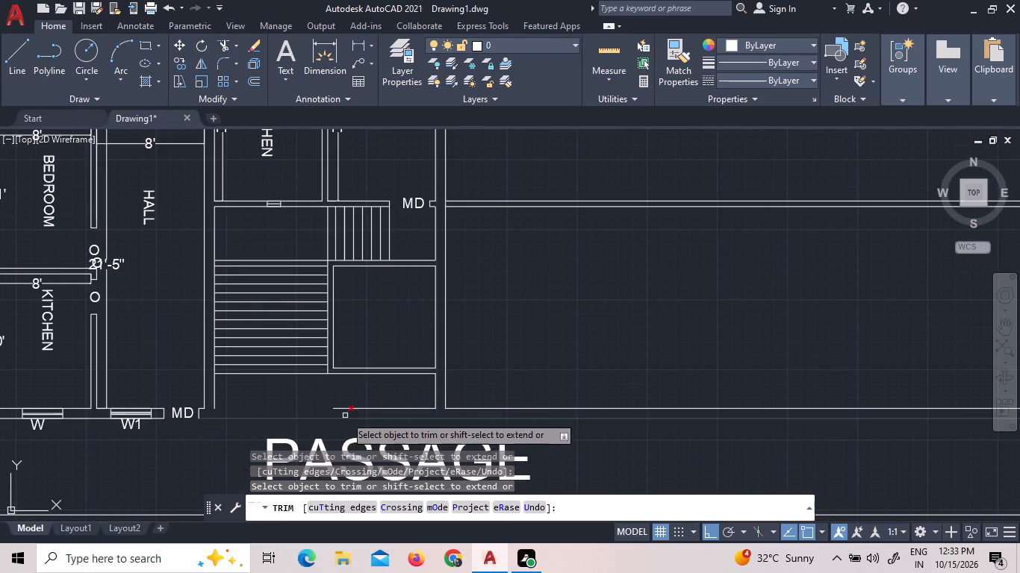
click(368, 407)
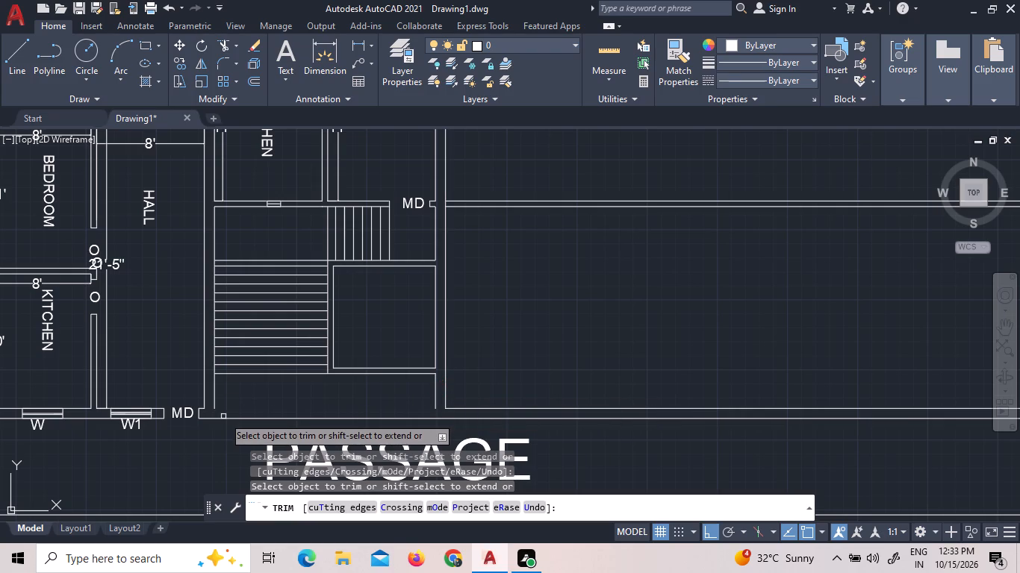
right_click(274, 237)
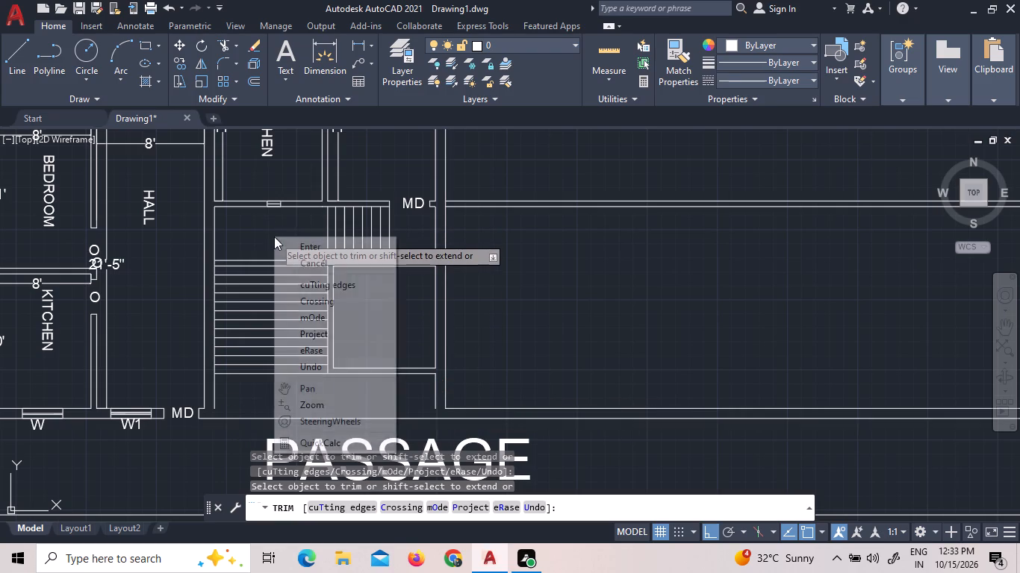
click(287, 247)
Offset the outer line of the new room's west wall 4' west across the stair treads.
click(261, 75)
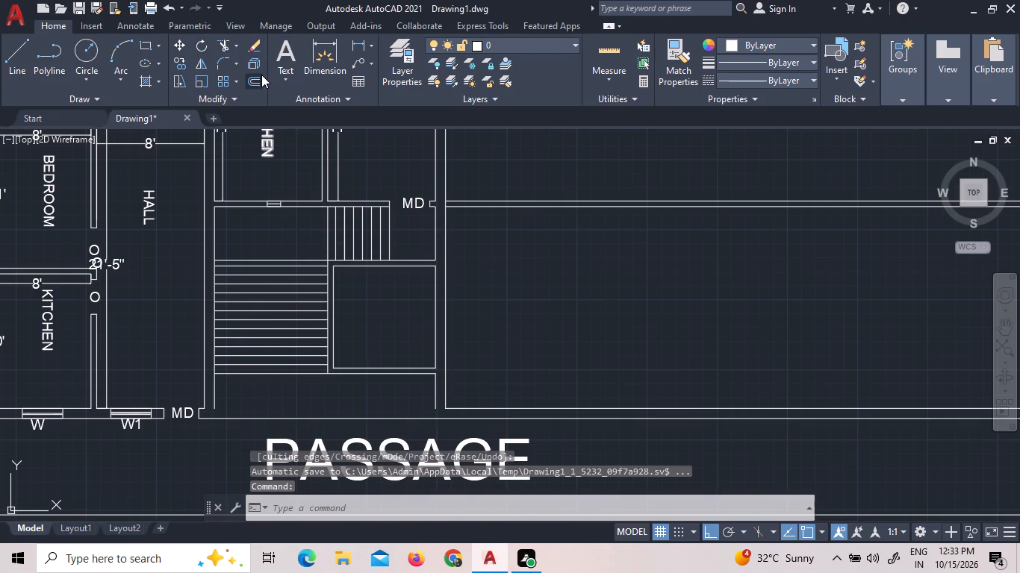
text(4')
key(Return)
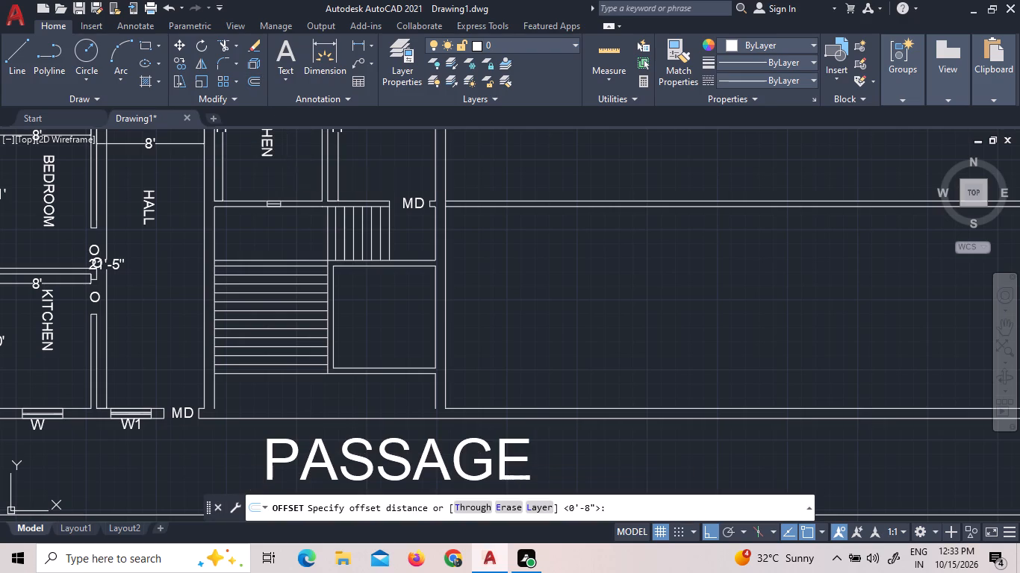
click(328, 290)
click(304, 290)
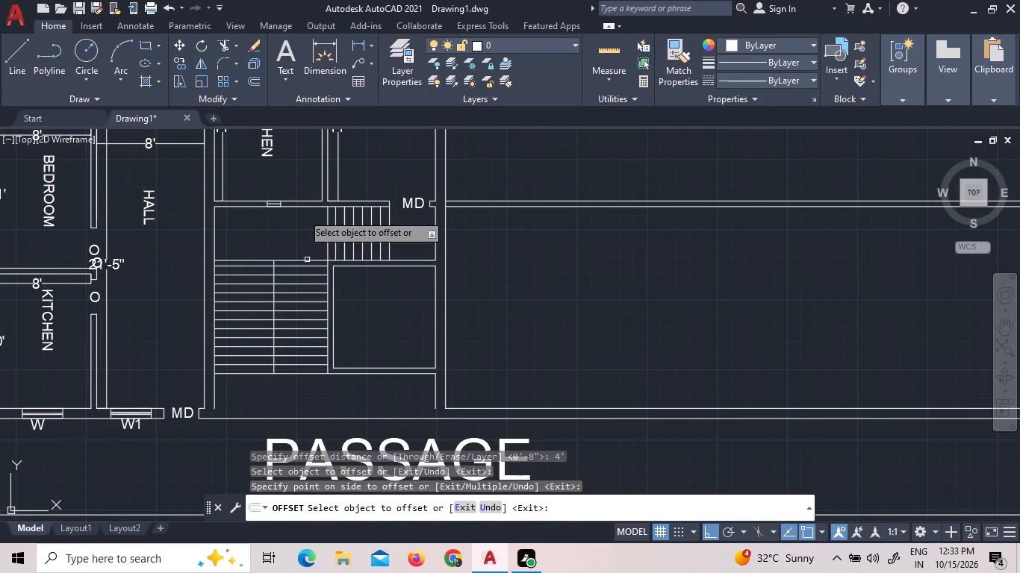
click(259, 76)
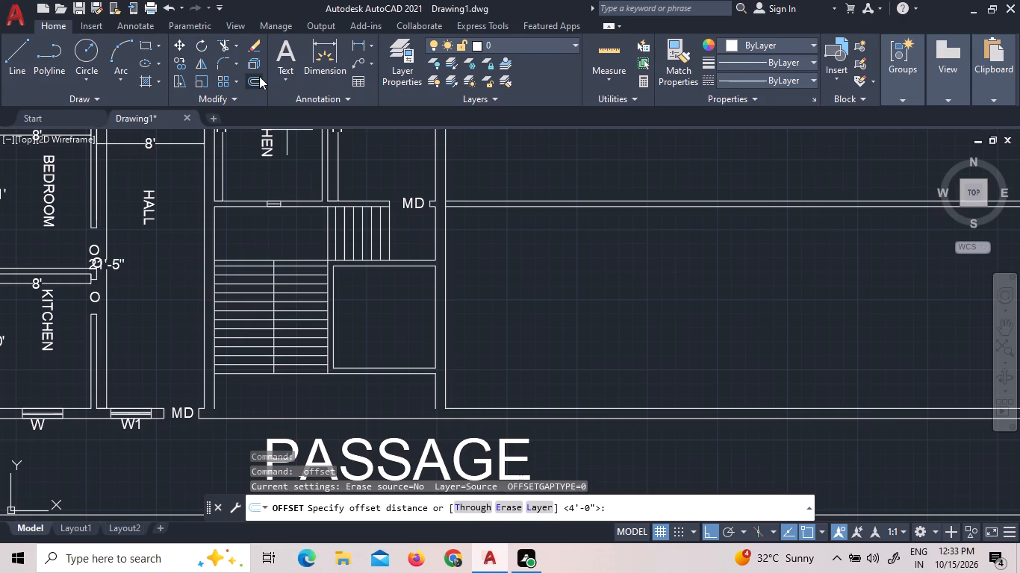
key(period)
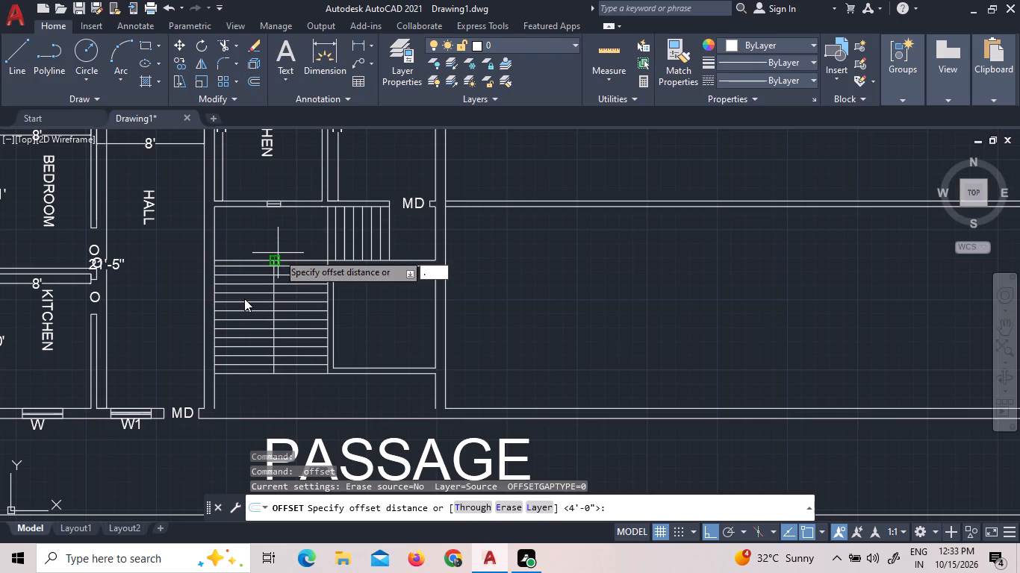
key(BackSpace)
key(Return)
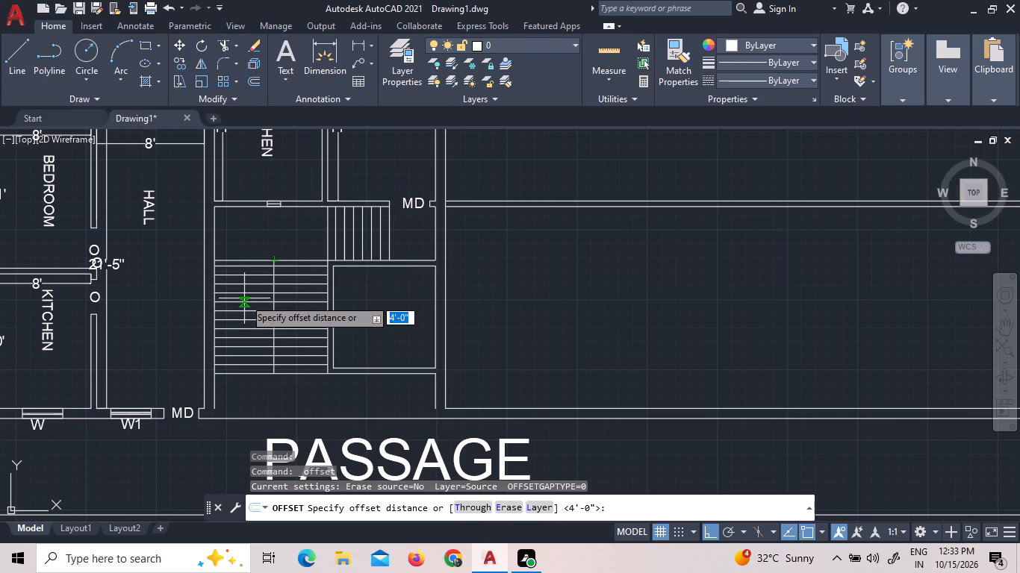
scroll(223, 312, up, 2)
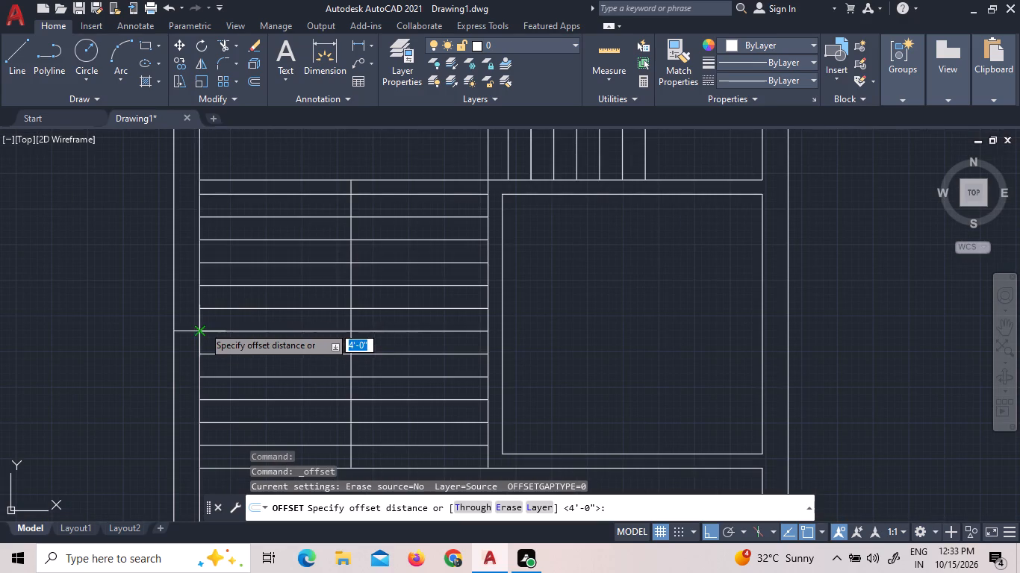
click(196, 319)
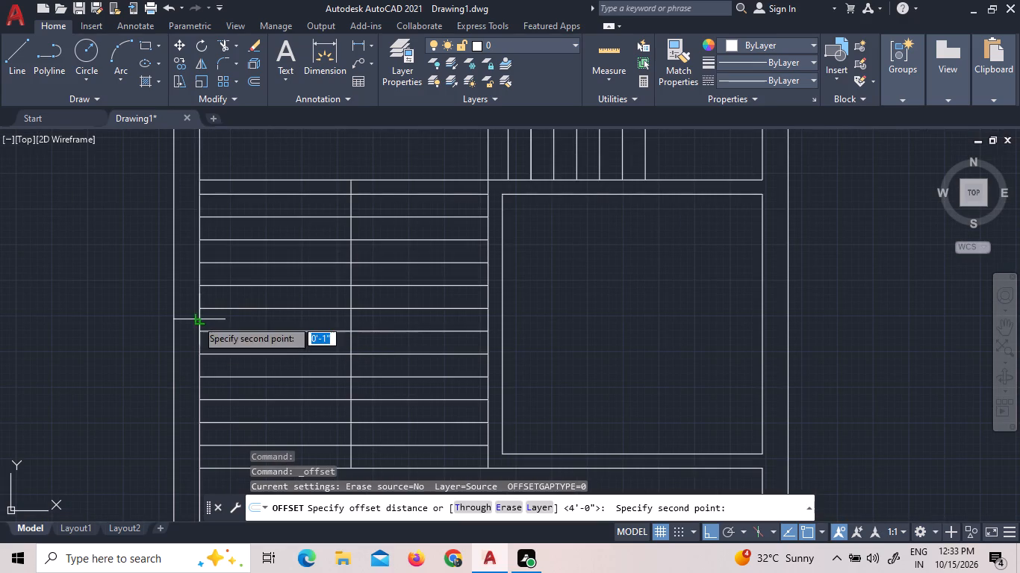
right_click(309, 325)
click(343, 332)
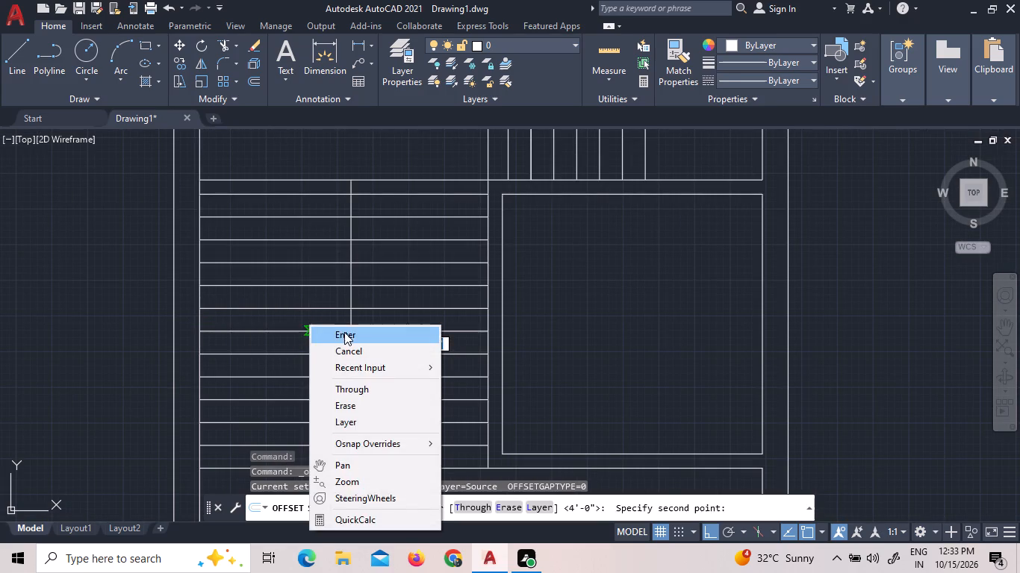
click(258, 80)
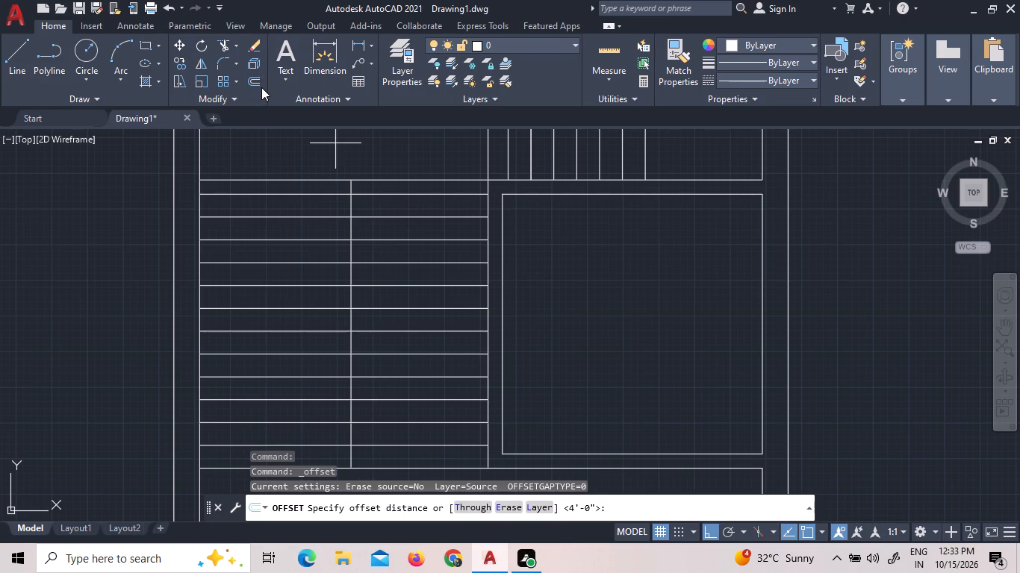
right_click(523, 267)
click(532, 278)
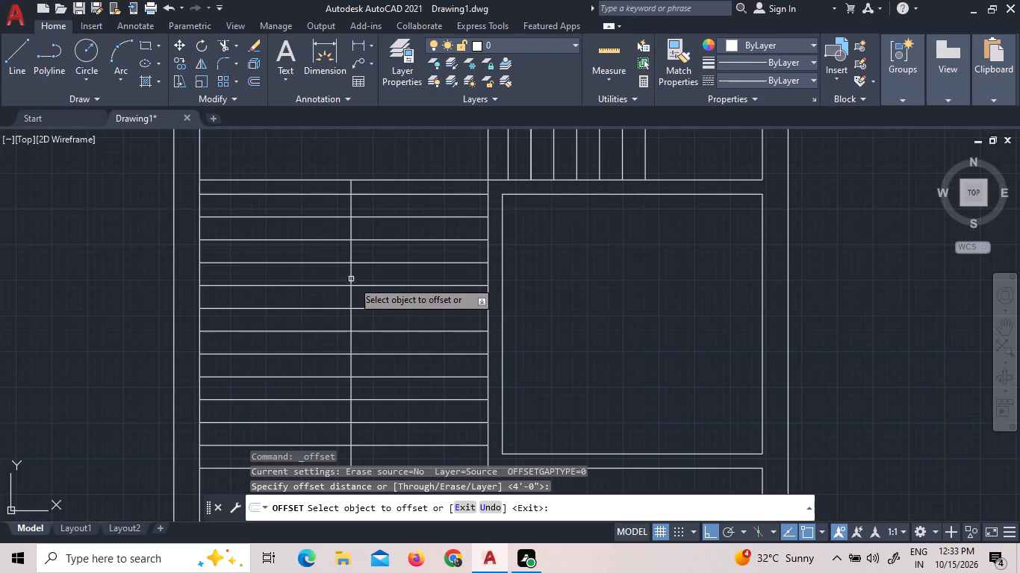
Measure the widths of the stair flights on both sides of the dividing line.
click(618, 60)
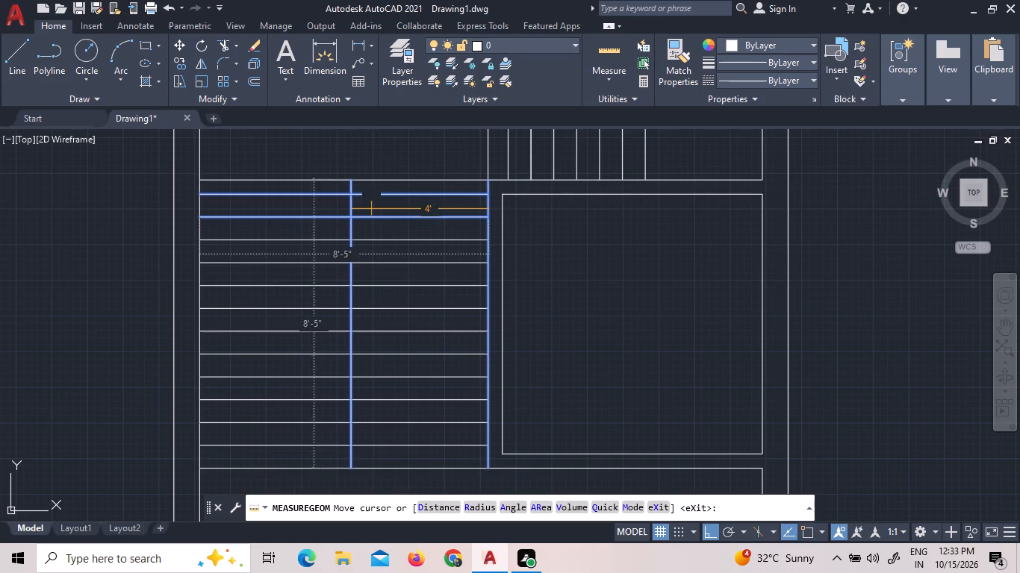
right_click(331, 204)
click(344, 211)
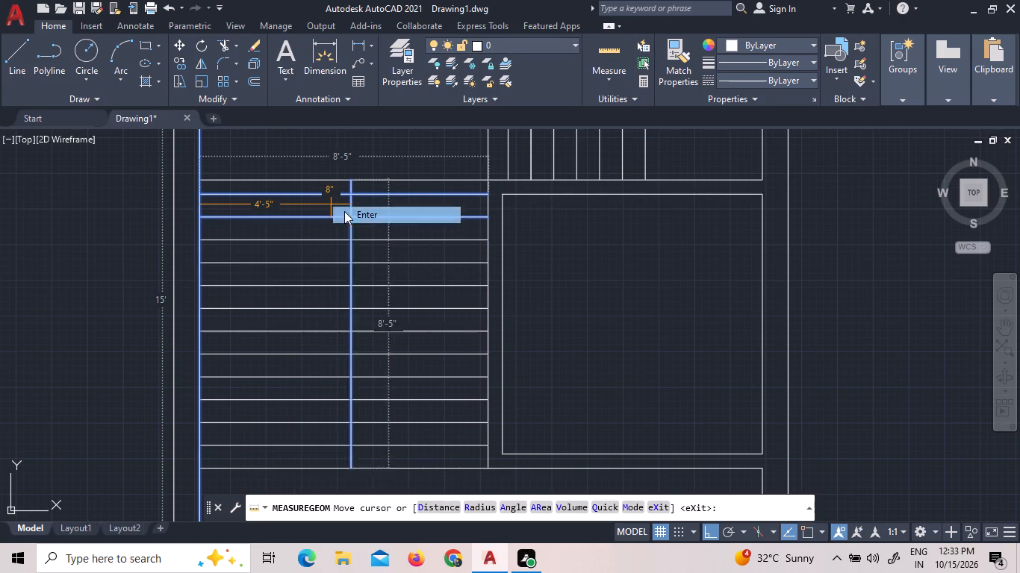
Offset the line dividing the two stair flights 5" to the west.
click(258, 81)
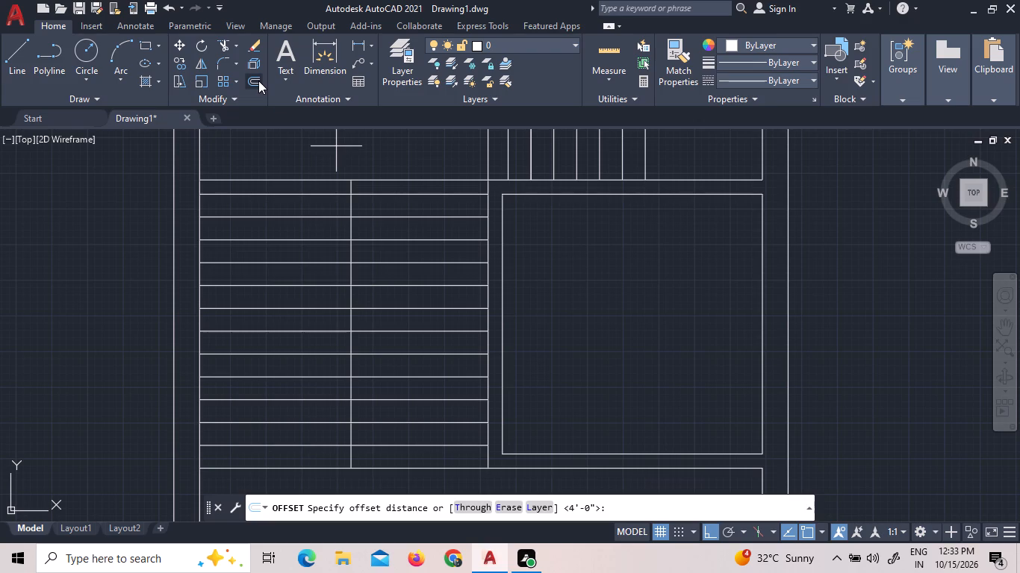
text(5")
key(Return)
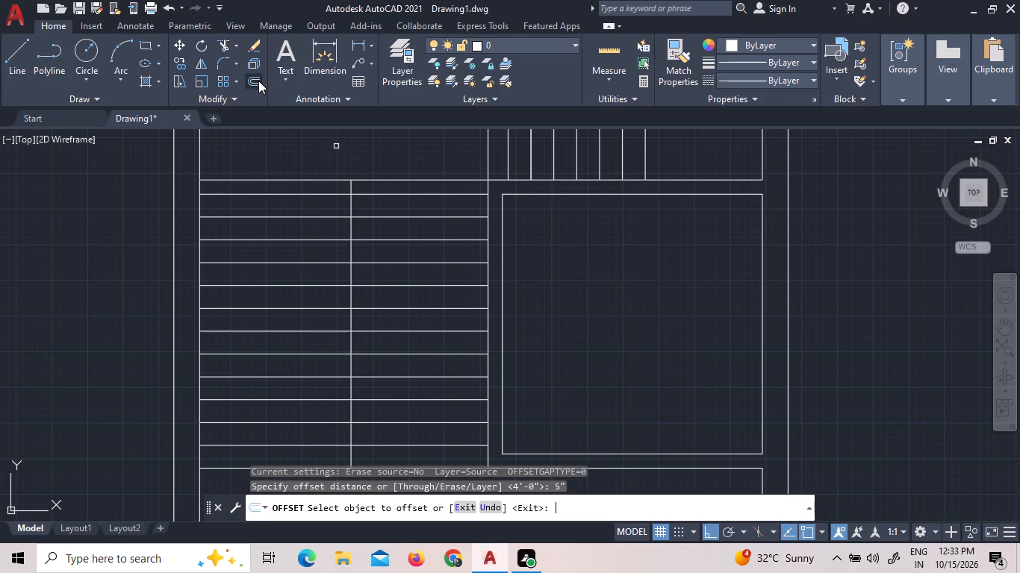
double_click(351, 210)
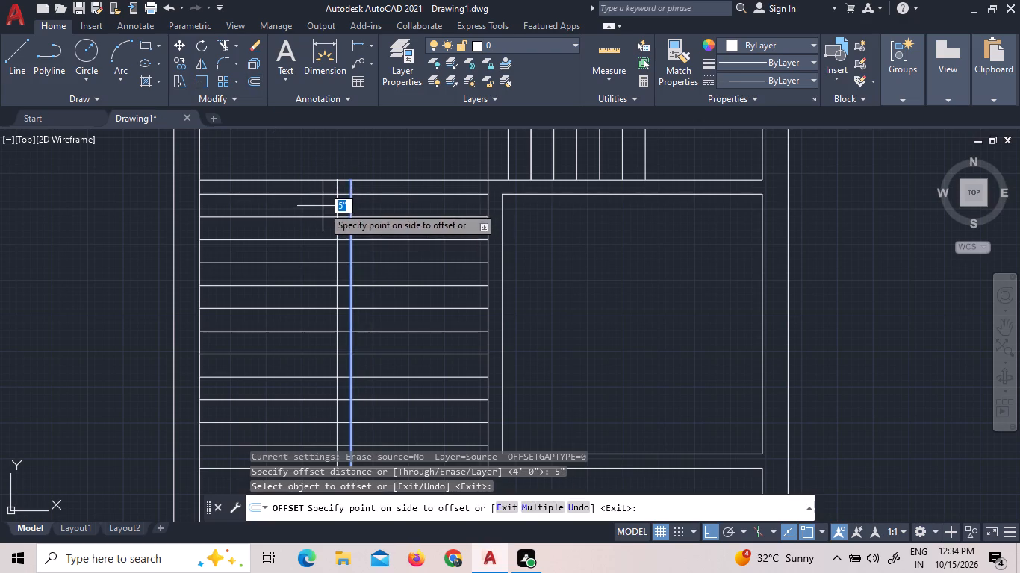
click(323, 206)
Trim the tread lines and the stair's northern edge line between the two dividing lines to leave a clear central strip.
scroll(344, 177, down, 1)
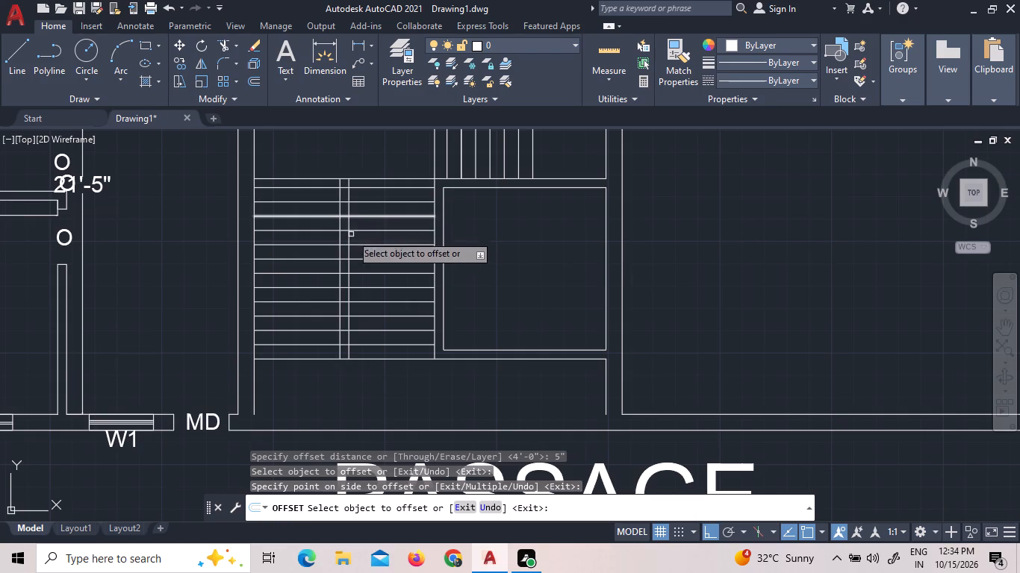
scroll(378, 265, up, 2)
scroll(378, 265, down, 1)
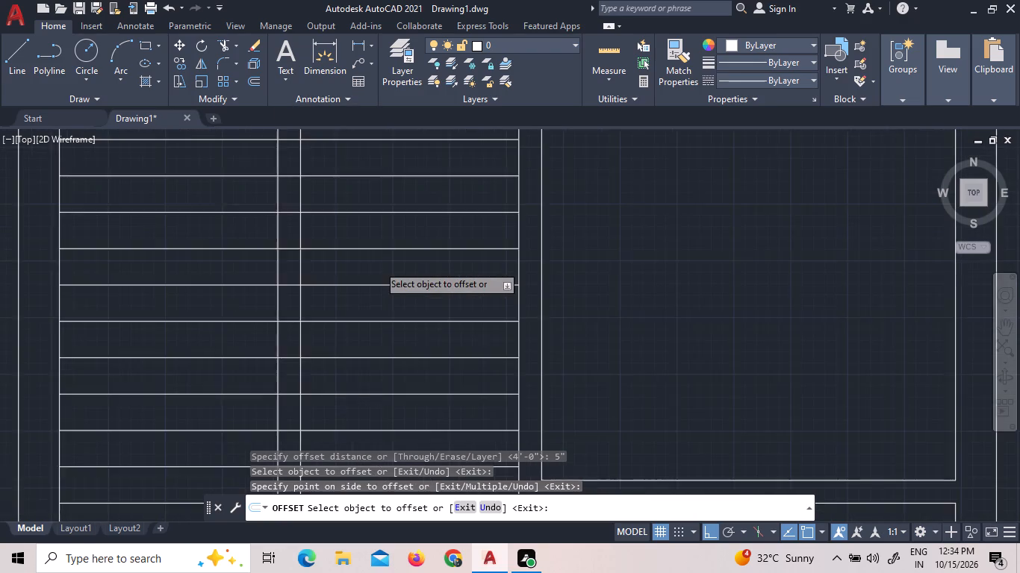
scroll(378, 265, down, 1)
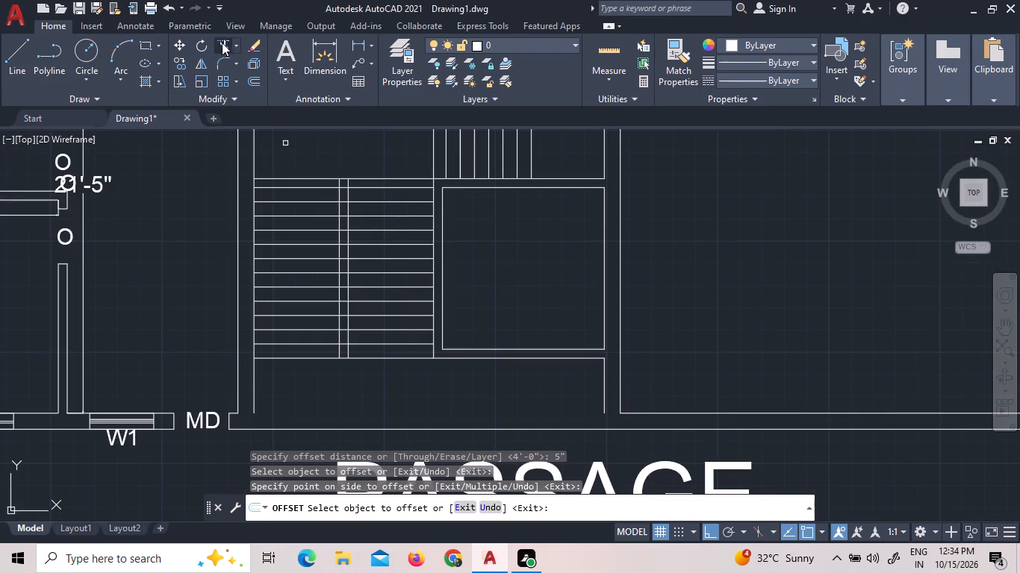
click(223, 43)
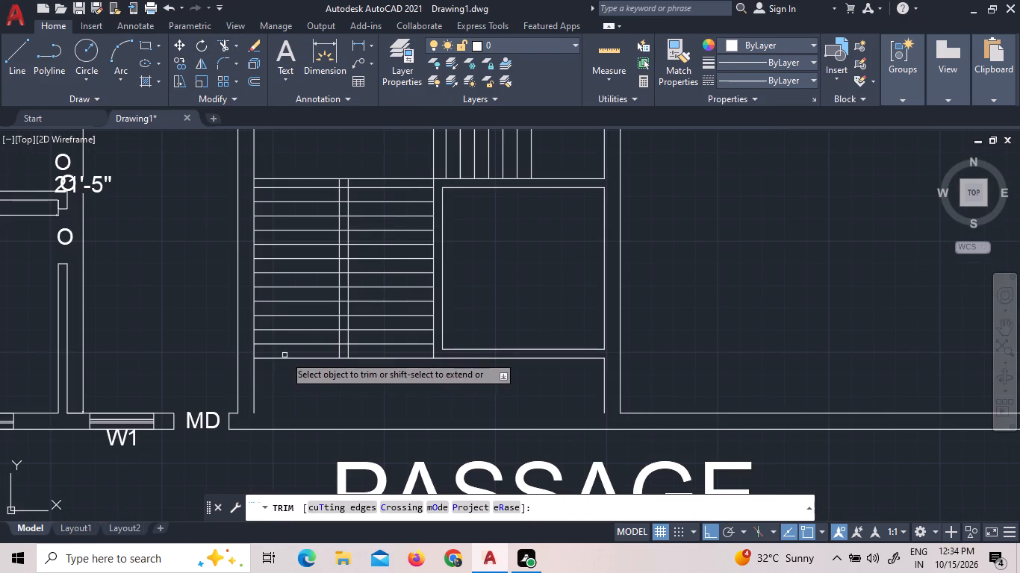
scroll(304, 382, up, 3)
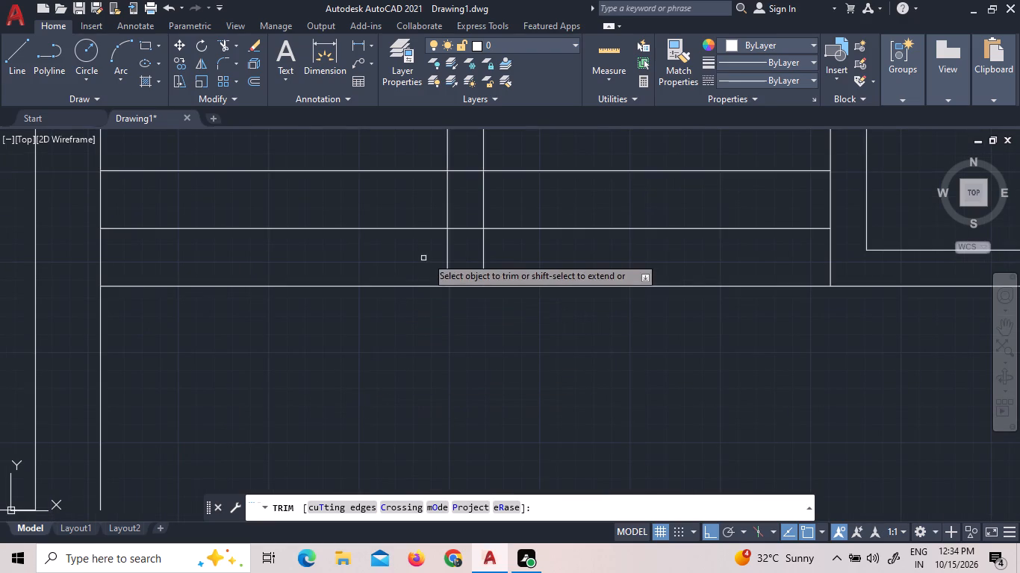
click(473, 248)
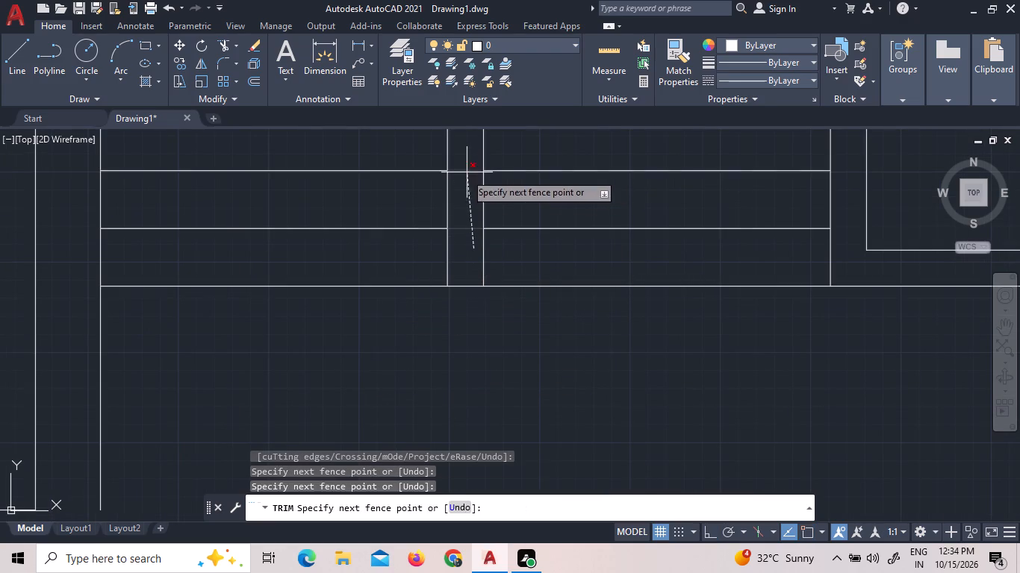
scroll(467, 224, down, 6)
scroll(472, 198, up, 2)
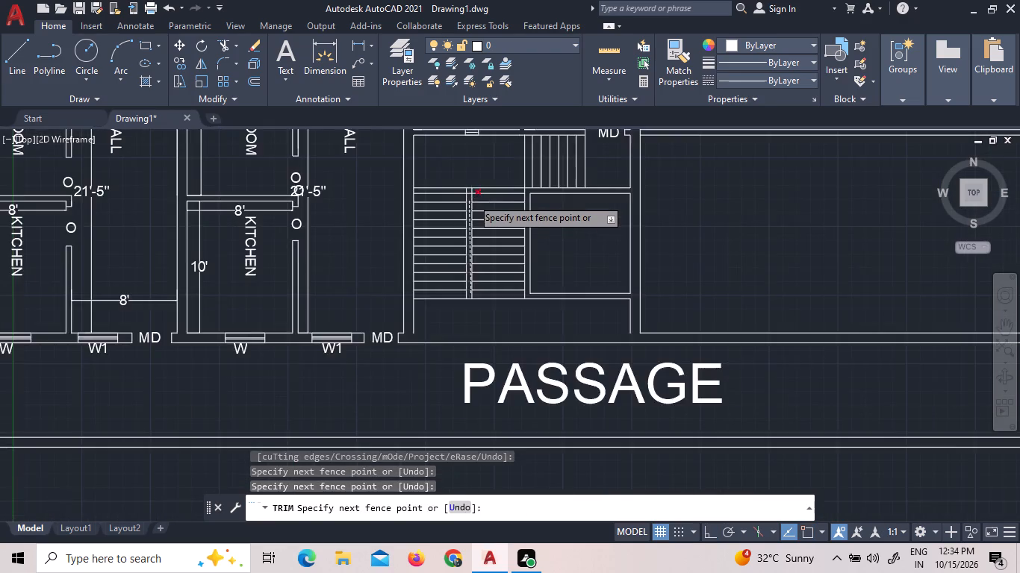
scroll(472, 198, up, 2)
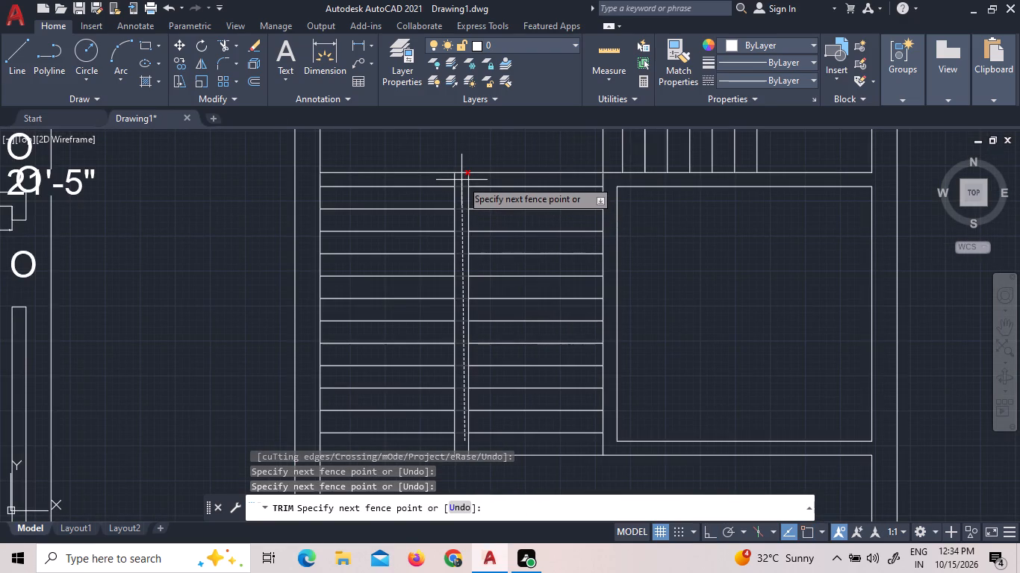
double_click(461, 180)
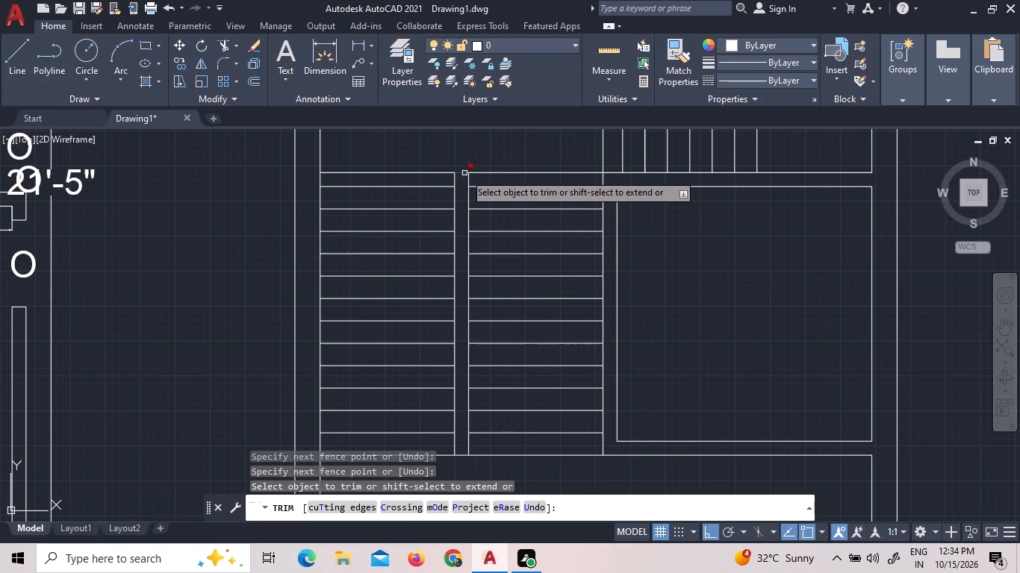
click(464, 173)
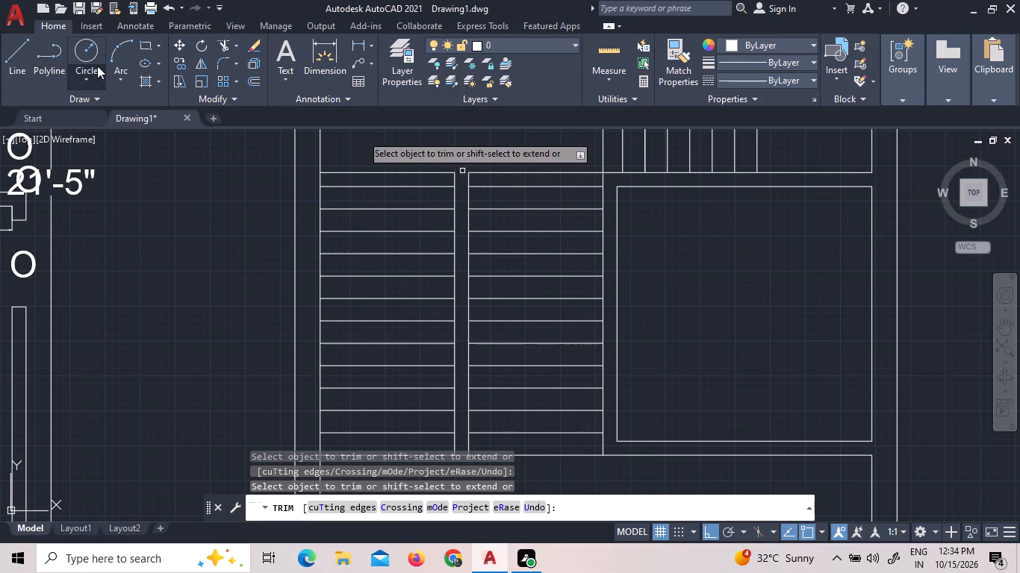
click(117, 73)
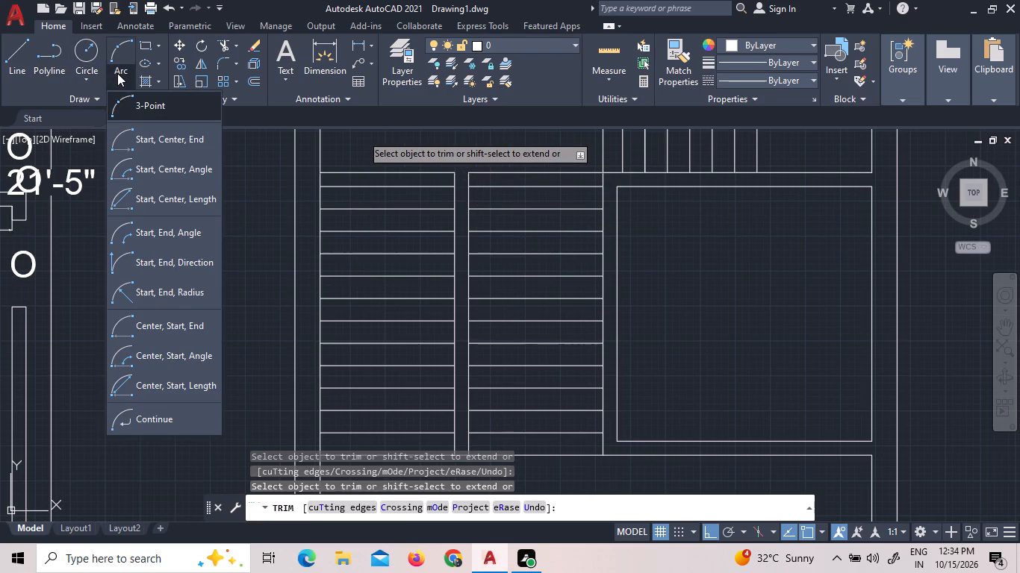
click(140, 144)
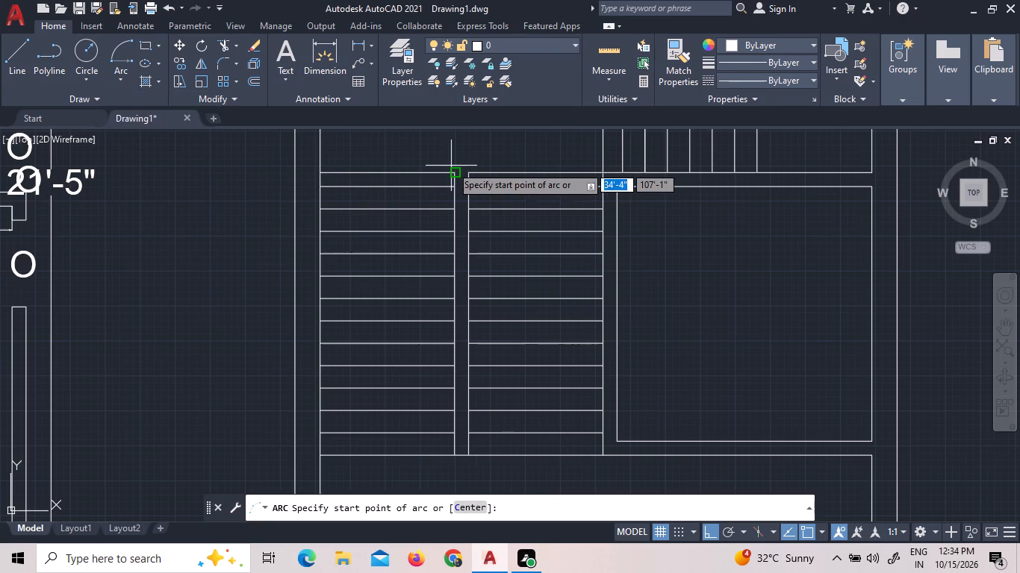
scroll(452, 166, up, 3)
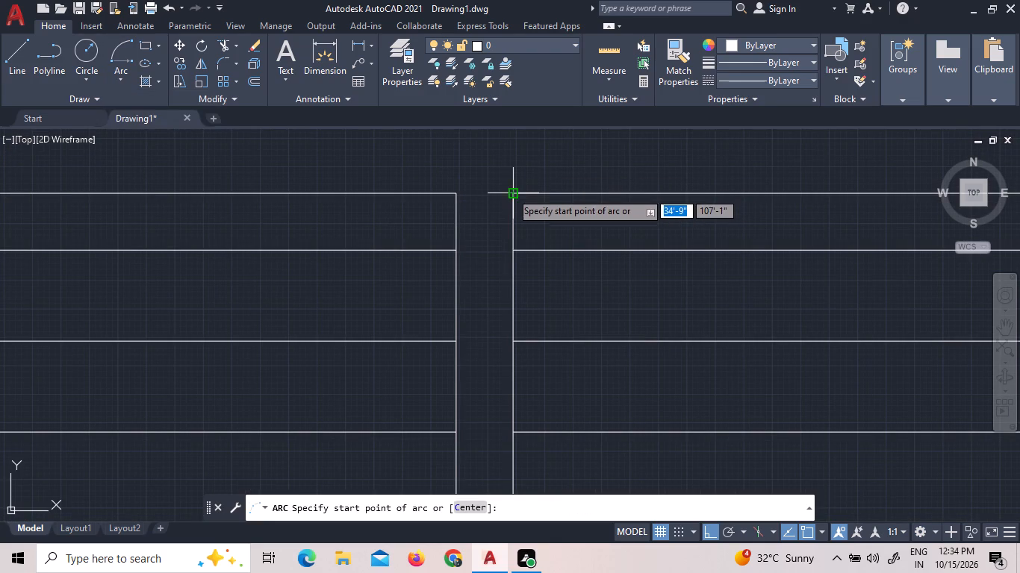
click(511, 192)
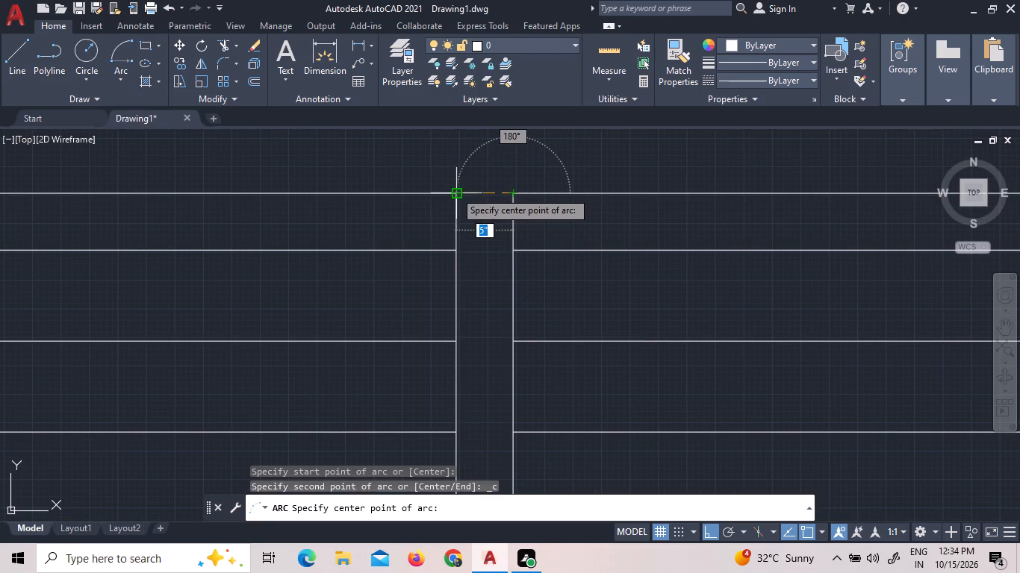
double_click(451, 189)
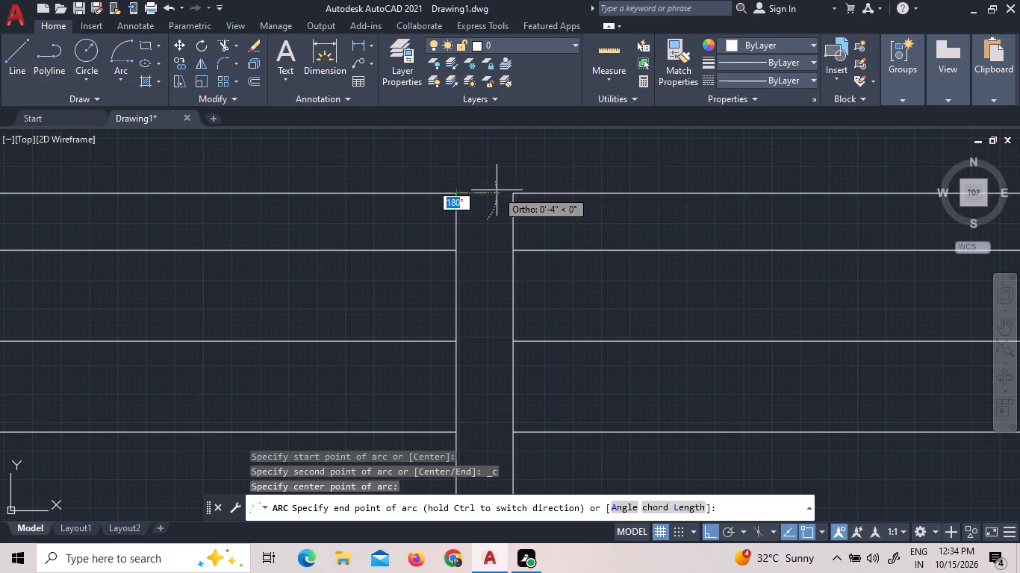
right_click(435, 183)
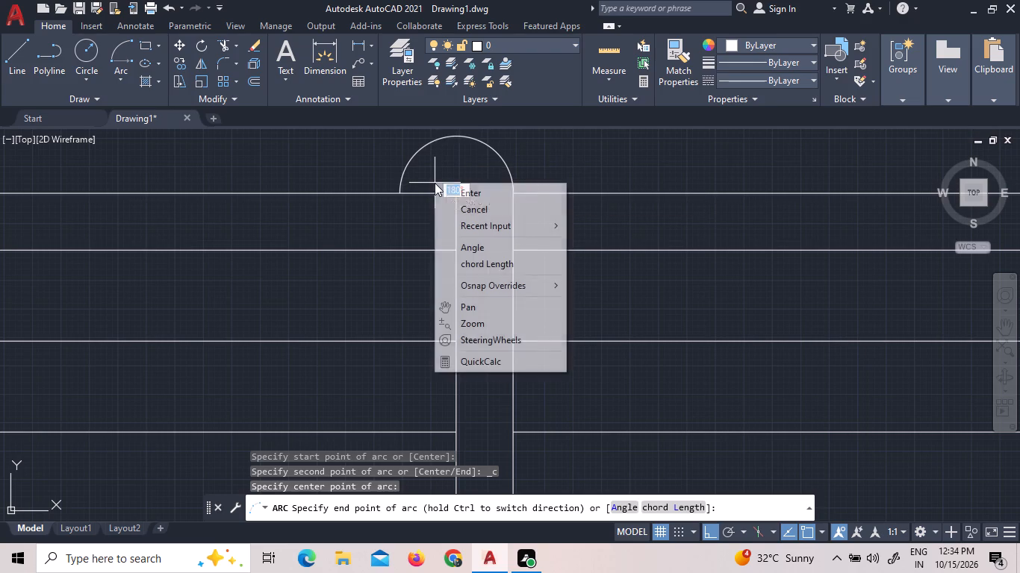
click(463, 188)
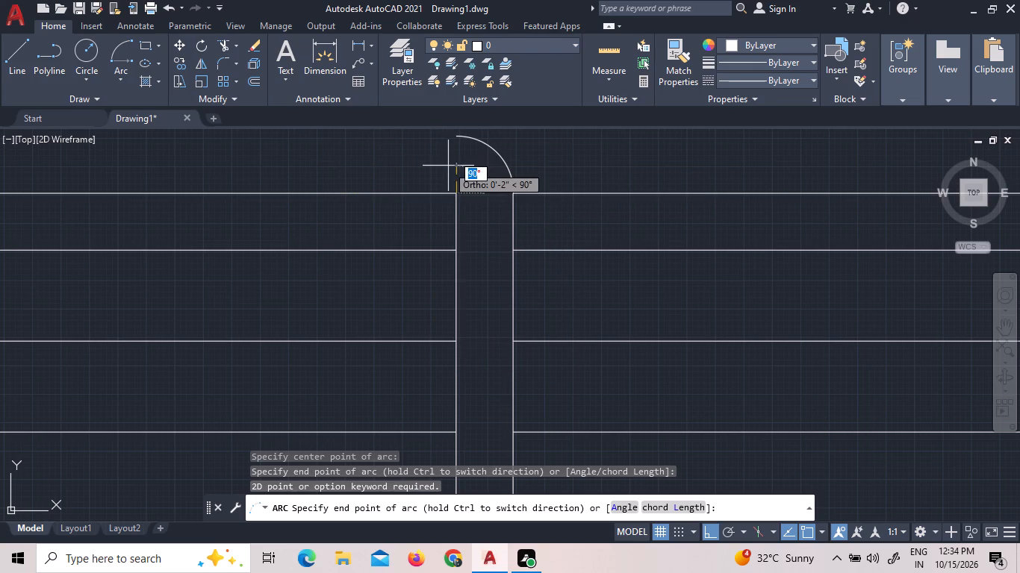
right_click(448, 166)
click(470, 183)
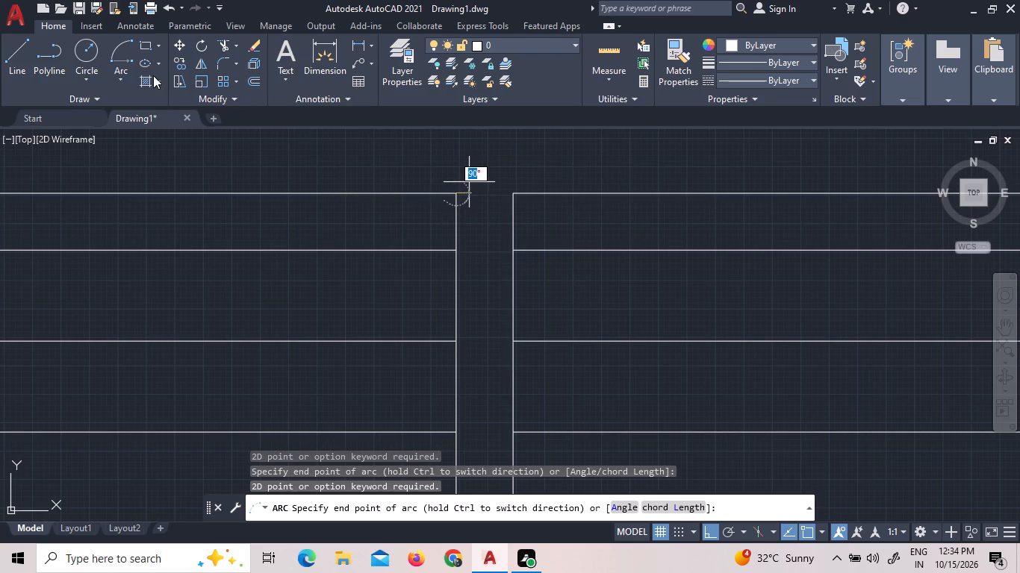
Draw a Start, End, Direction arc bulging north across the north ends of the two stair dividing lines, from east to west.
click(122, 60)
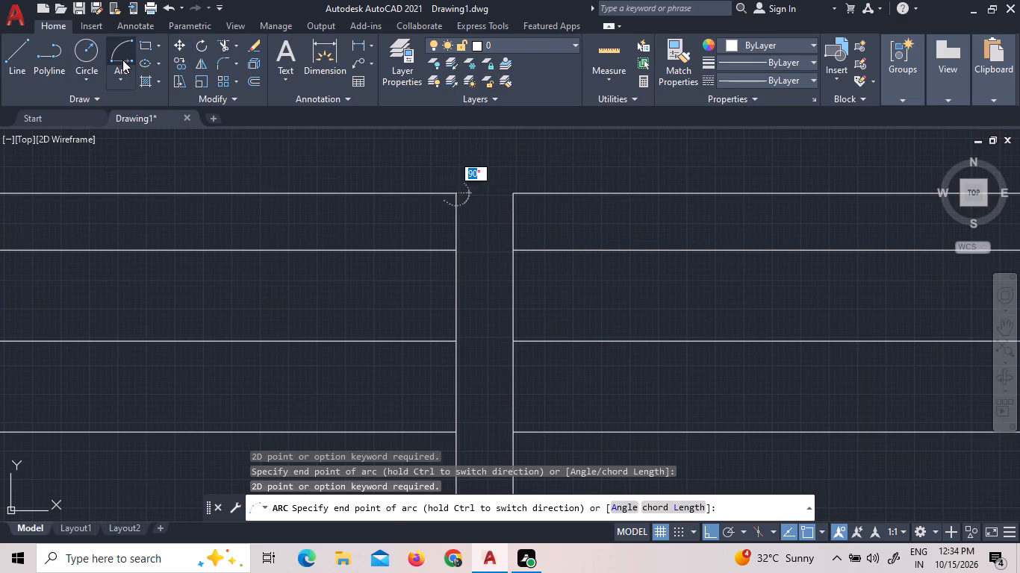
click(128, 78)
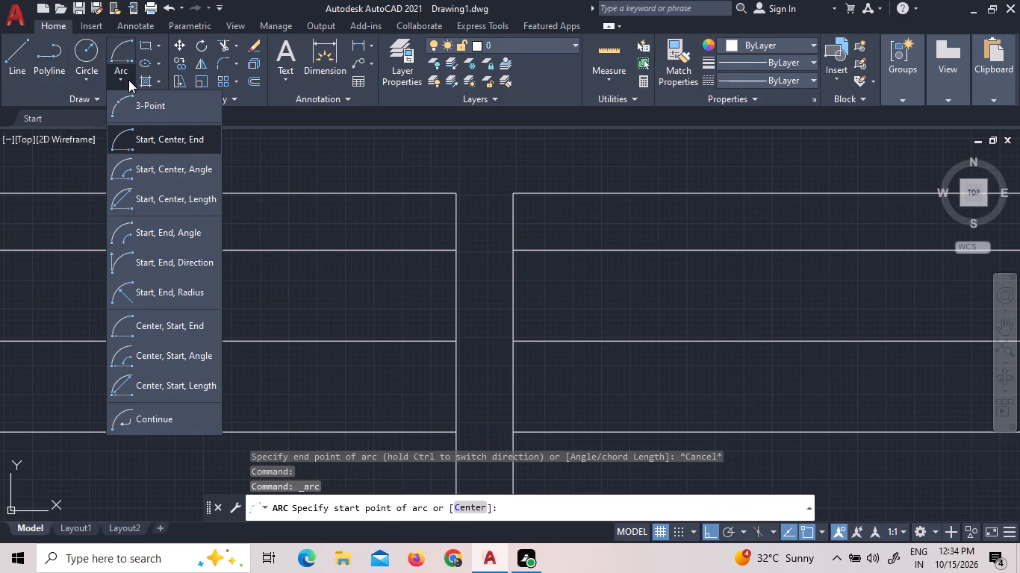
click(162, 275)
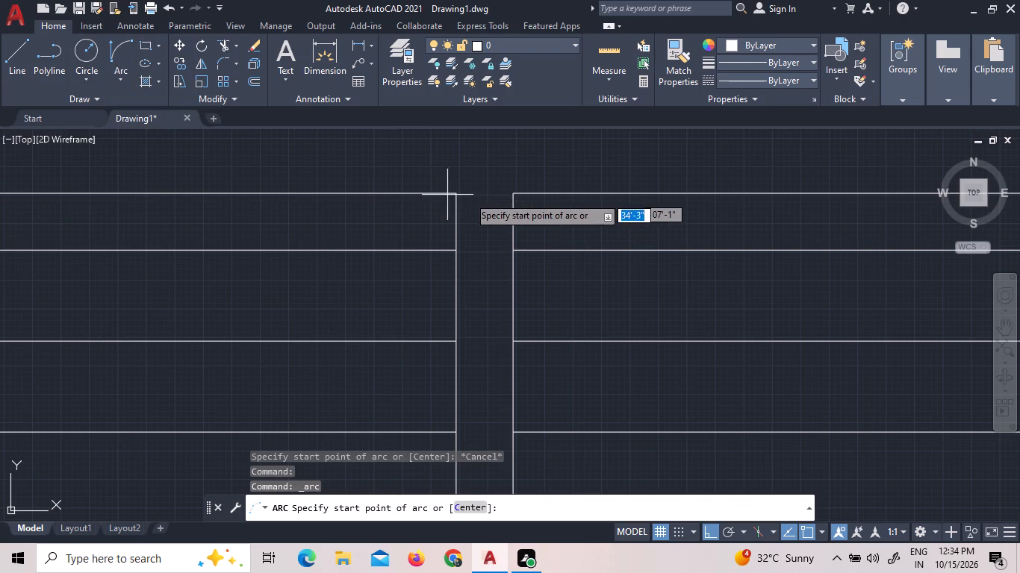
click(510, 194)
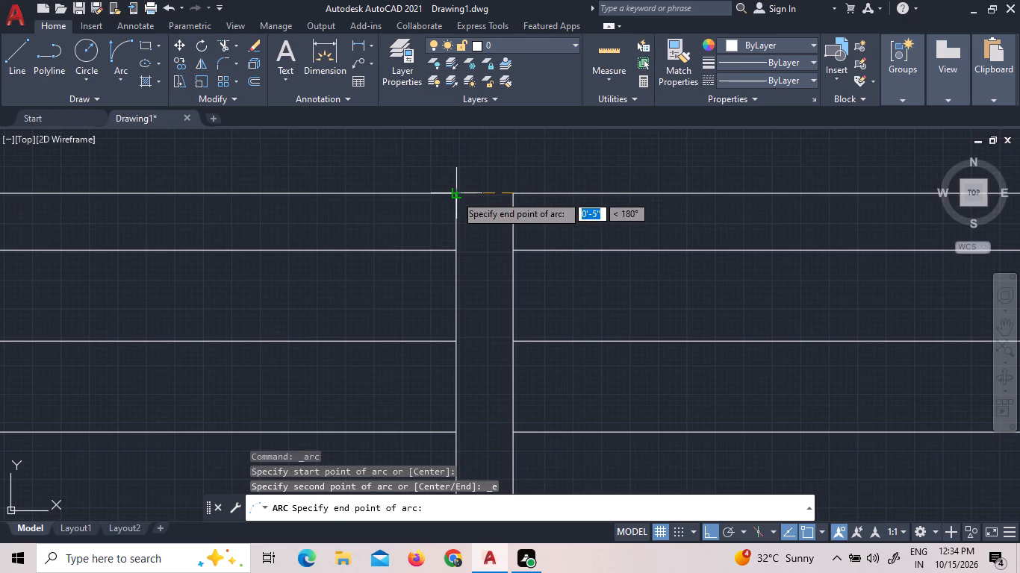
click(455, 195)
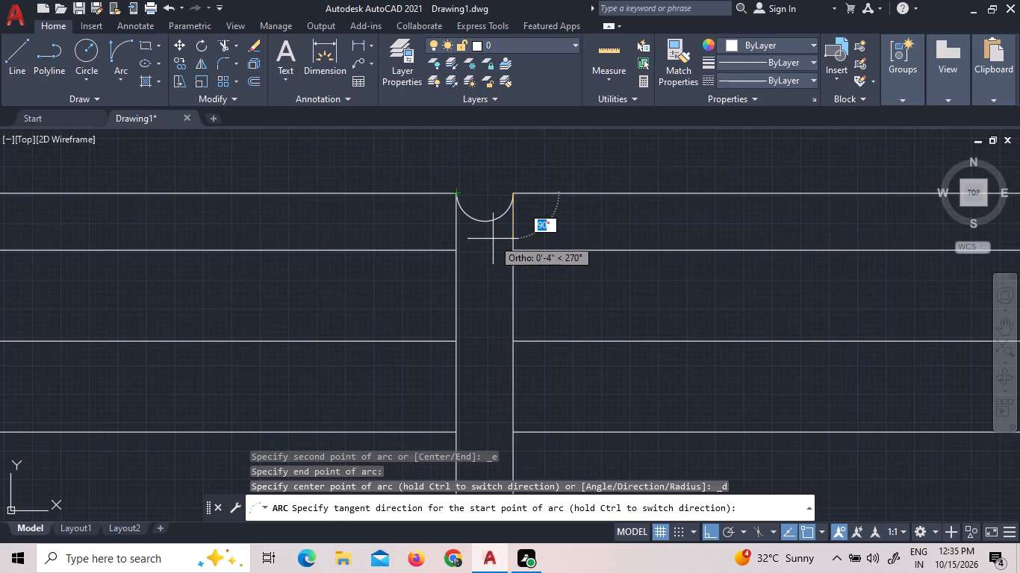
double_click(500, 165)
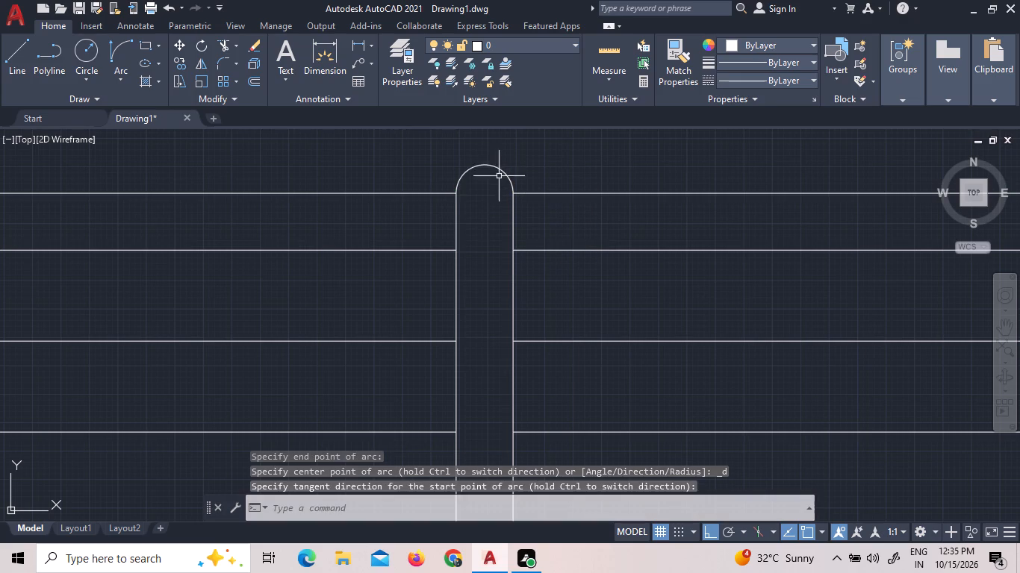
Move the third unit's 21'-5" hall dimension a short distance east, clear of the wall and O labels.
scroll(497, 183, down, 2)
scroll(600, 213, down, 1)
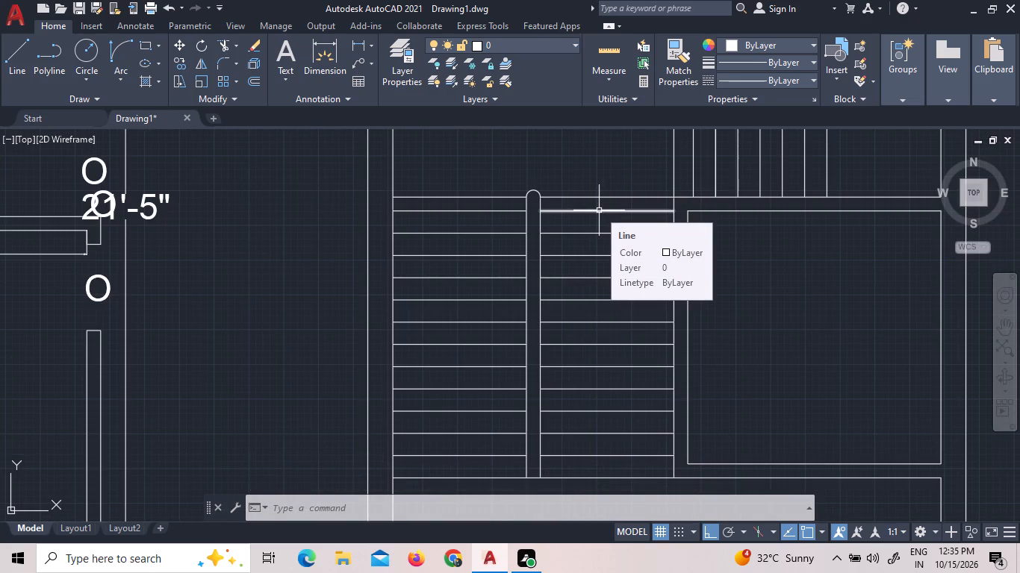
scroll(595, 257, down, 2)
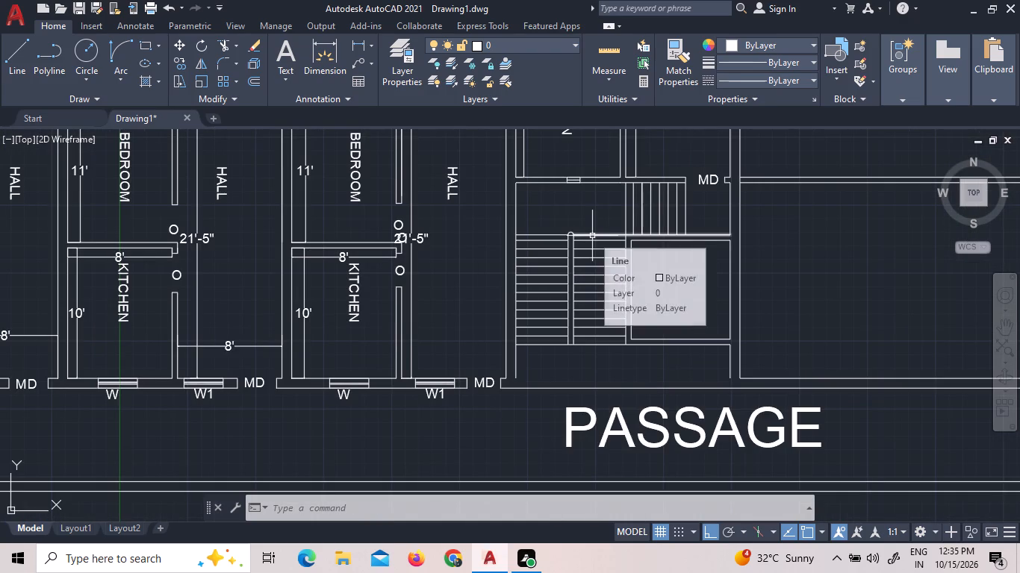
scroll(592, 236, down, 1)
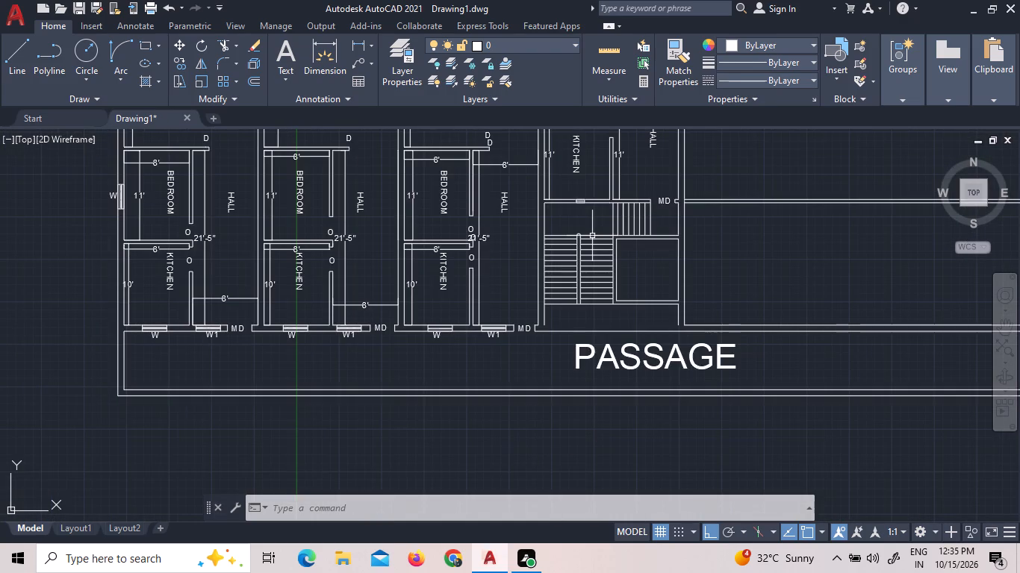
scroll(594, 201, up, 2)
scroll(573, 211, down, 3)
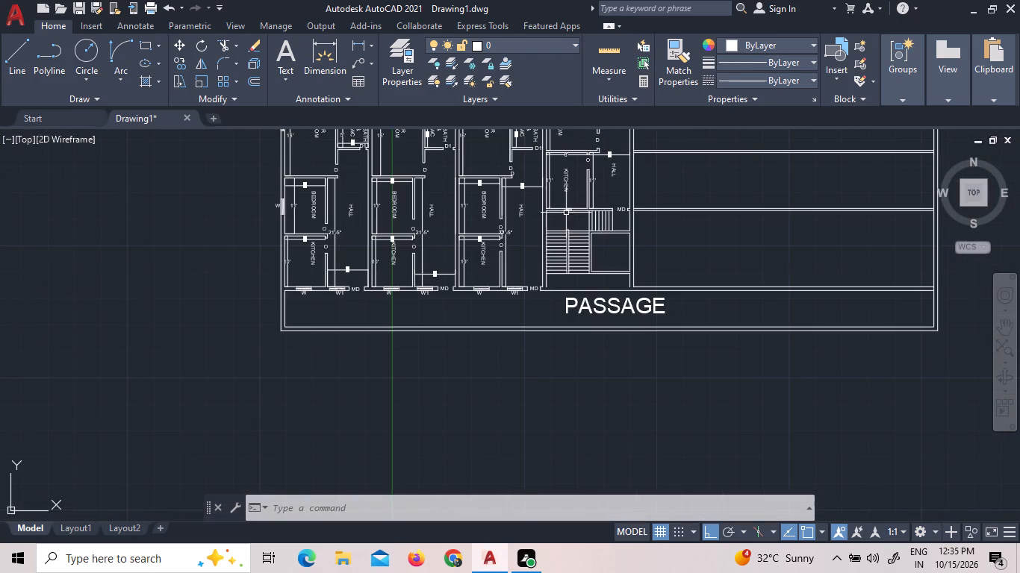
scroll(526, 220, up, 4)
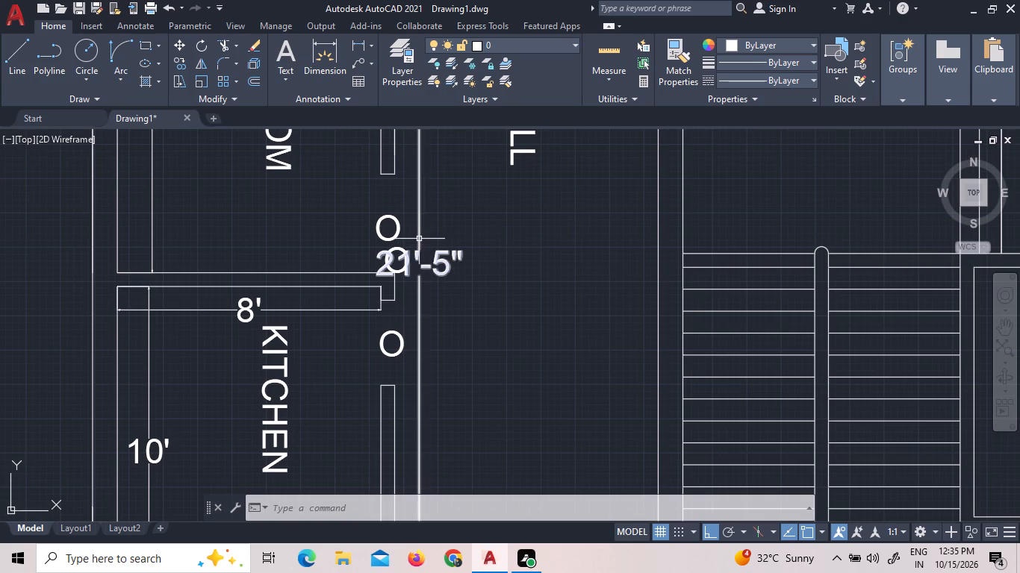
click(419, 237)
right_click(419, 237)
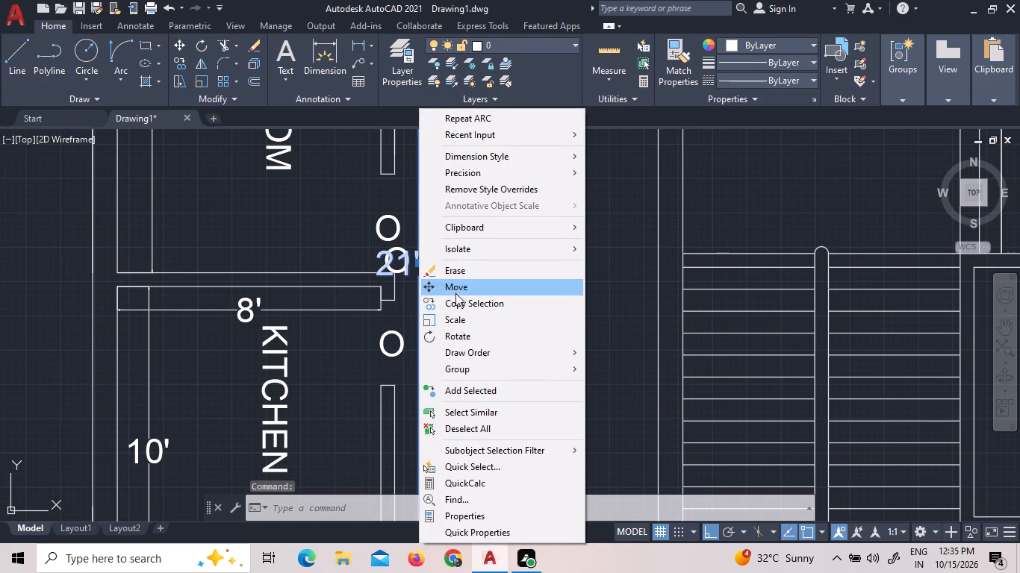
click(454, 287)
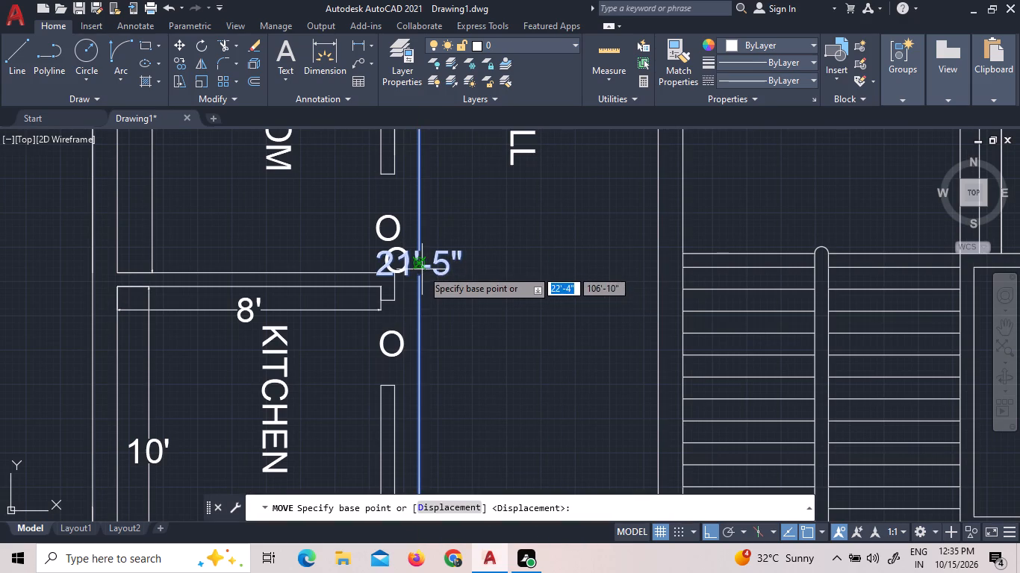
double_click(421, 269)
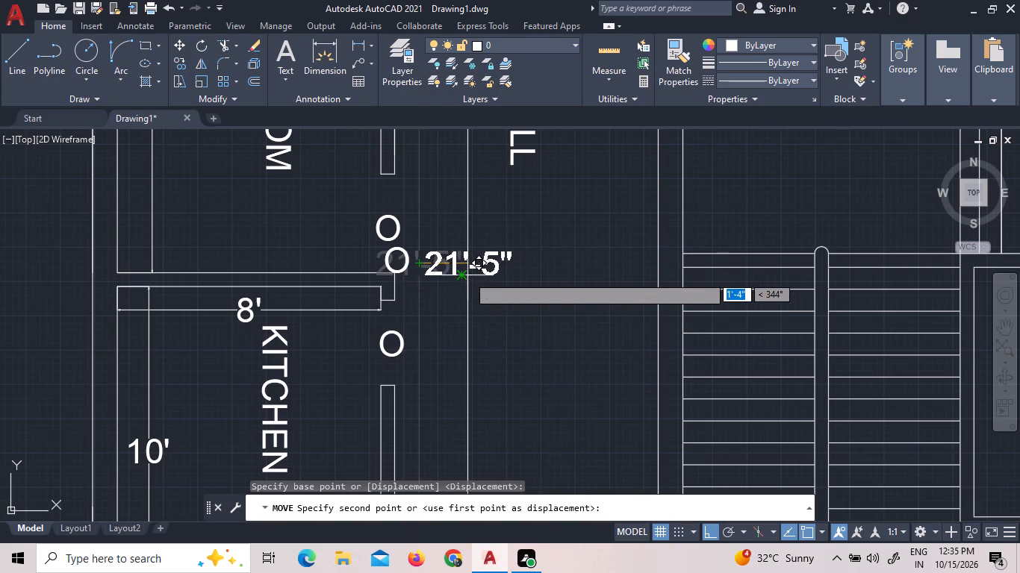
click(467, 275)
Move the third unit's 21'-5" dimension north so its upper end meets the underside of the master bedroom's south wall.
scroll(468, 277, down, 4)
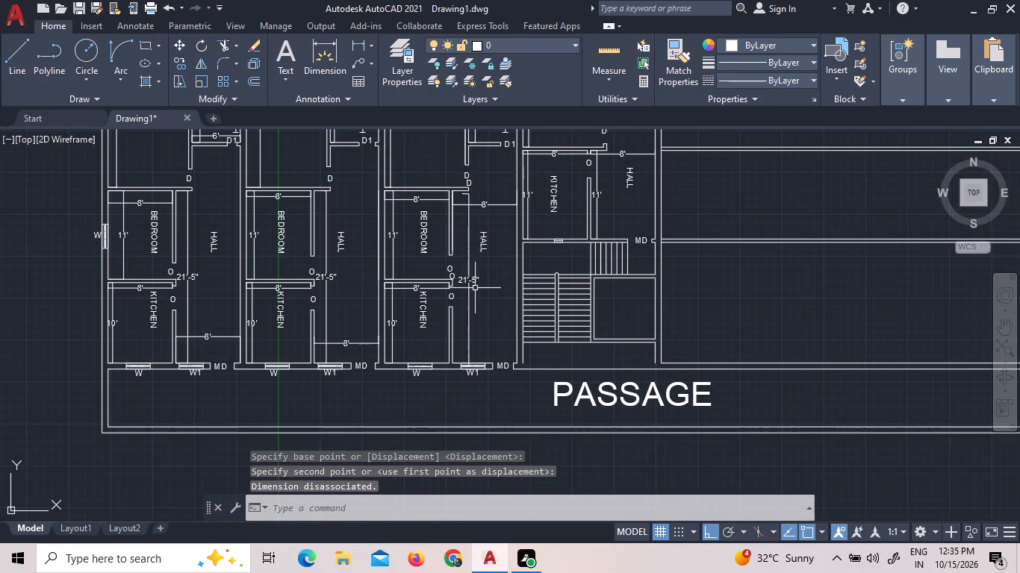
scroll(467, 192, up, 2)
double_click(474, 204)
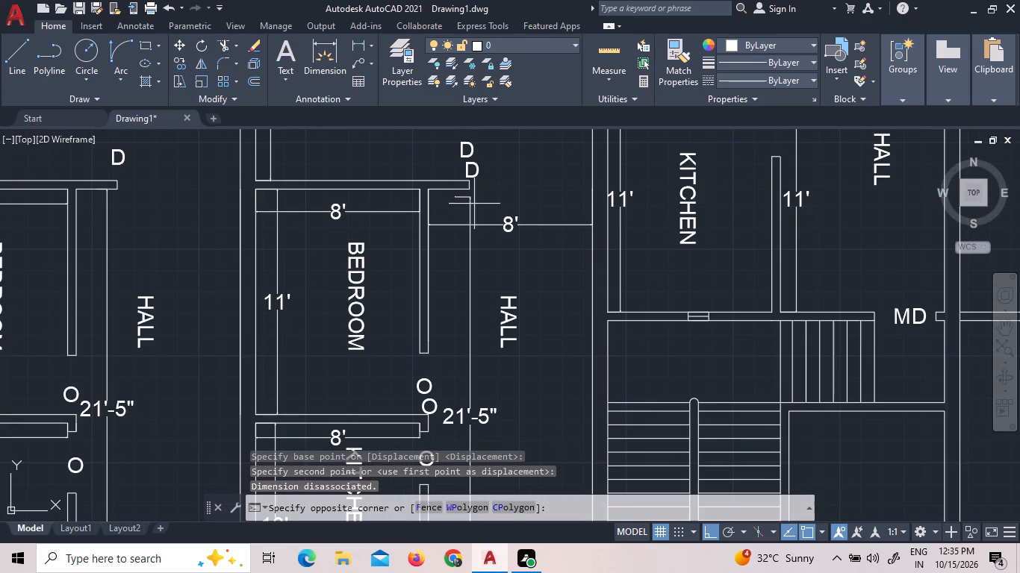
click(452, 190)
right_click(452, 190)
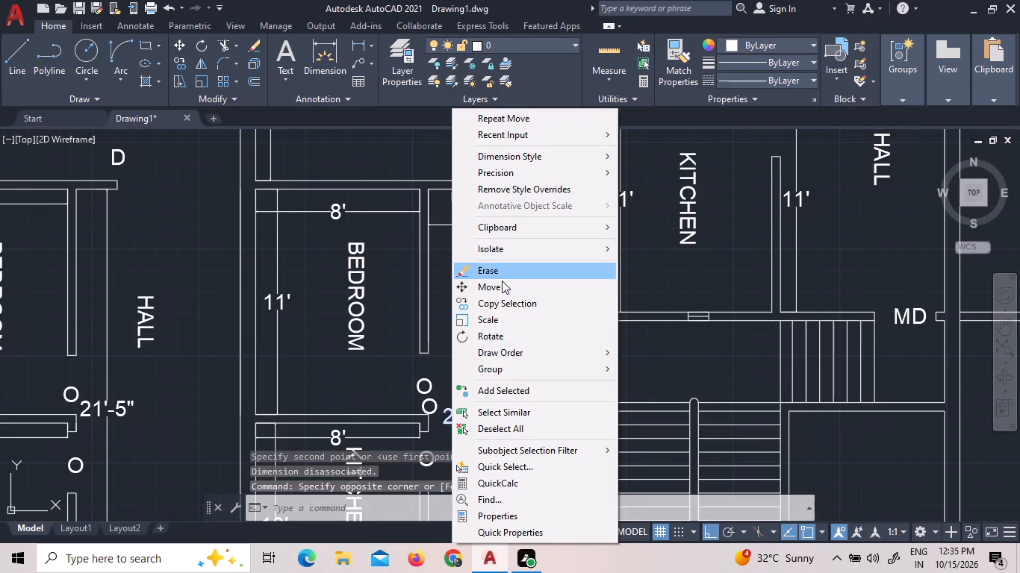
click(502, 282)
scroll(437, 174, up, 3)
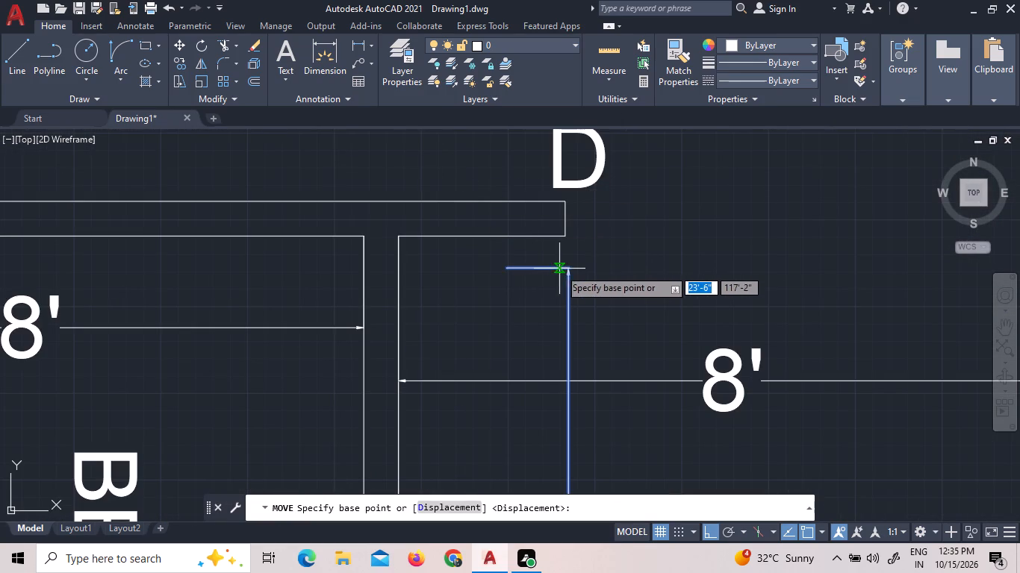
click(567, 267)
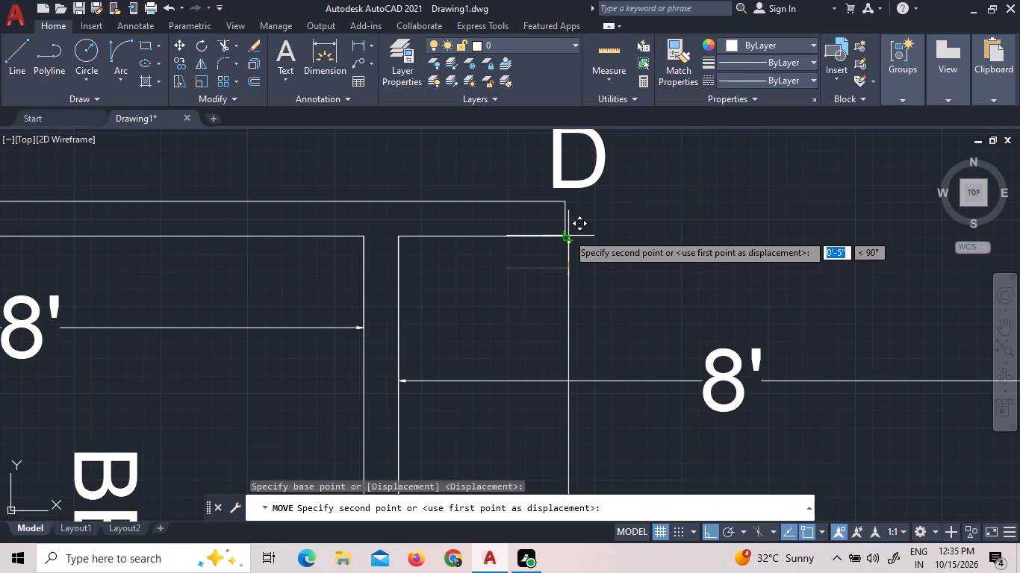
scroll(558, 234, up, 3)
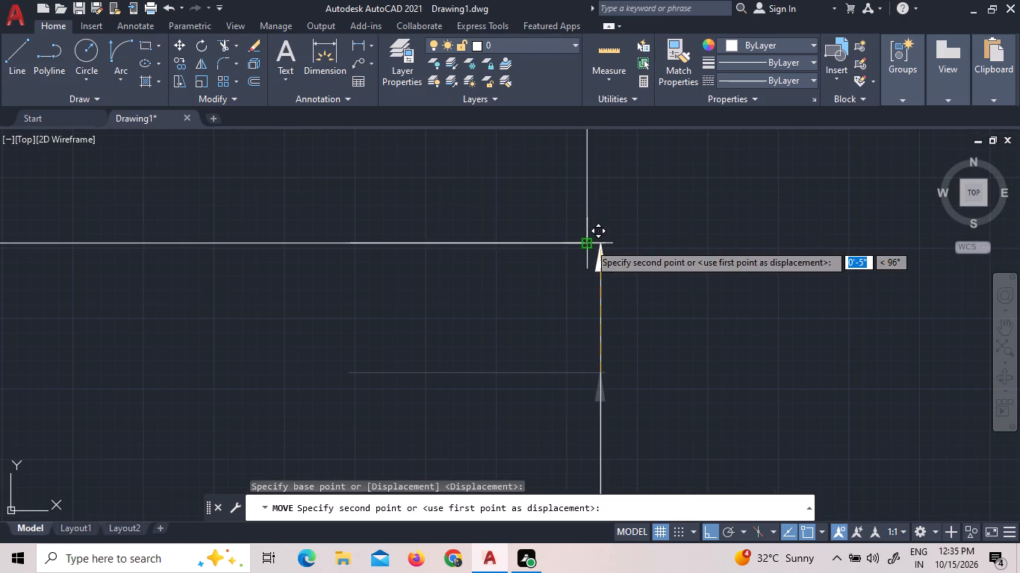
click(589, 243)
Erase the duplicate O label beside the 21'-5" dimension at the third unit's bedroom opening.
scroll(582, 246, down, 6)
scroll(506, 345, down, 3)
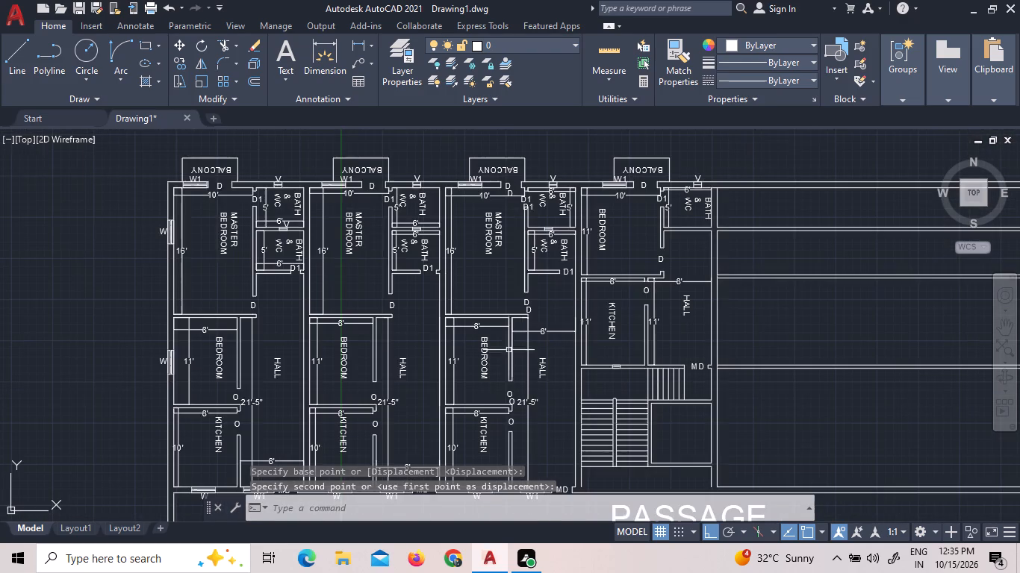
scroll(506, 402, up, 5)
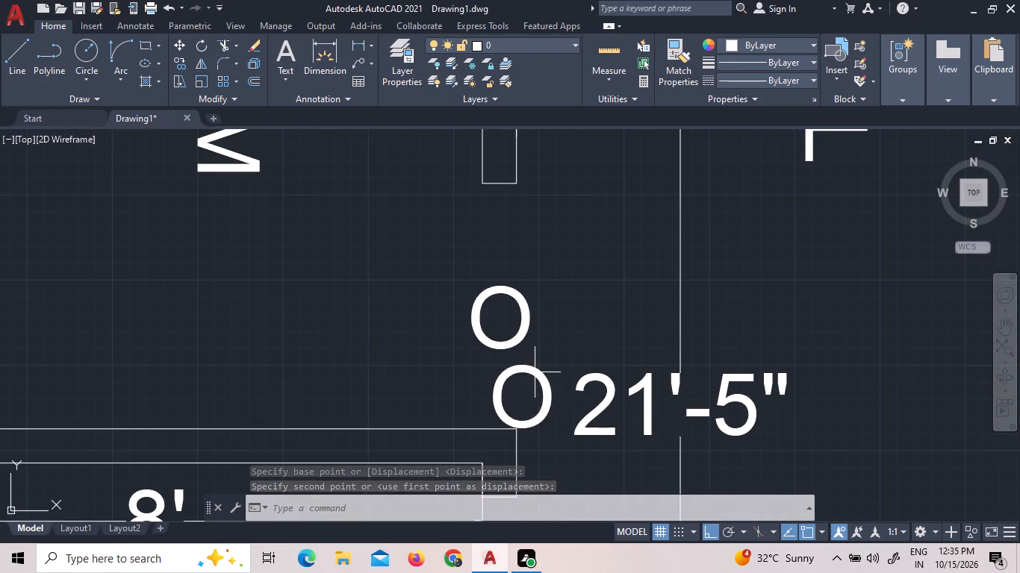
click(535, 372)
click(520, 363)
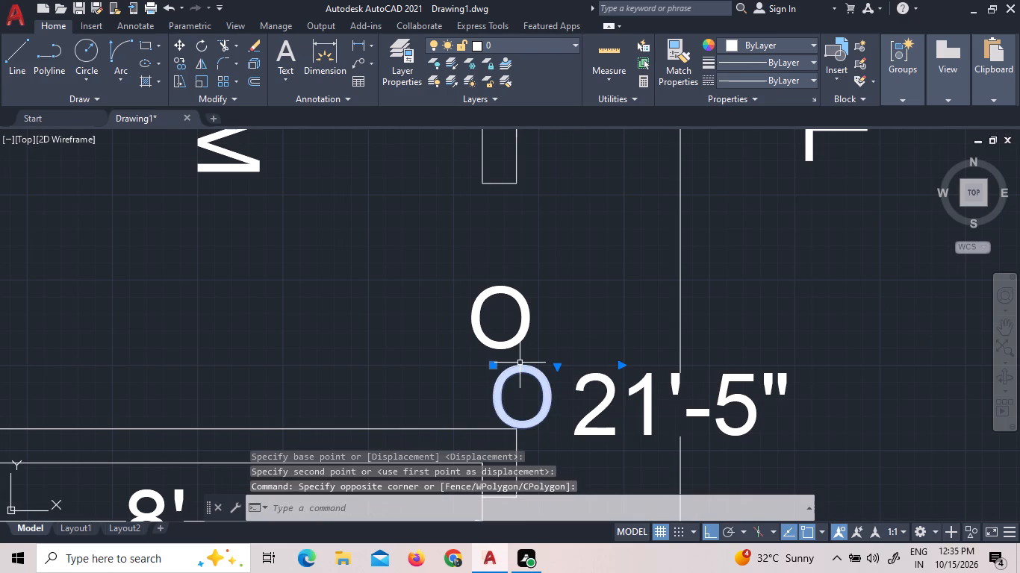
key(Delete)
Copy the V label above the third unit's bath, with Ortho off, to just below the ventilator in the fourth unit's kitchen south wall.
scroll(520, 363, down, 5)
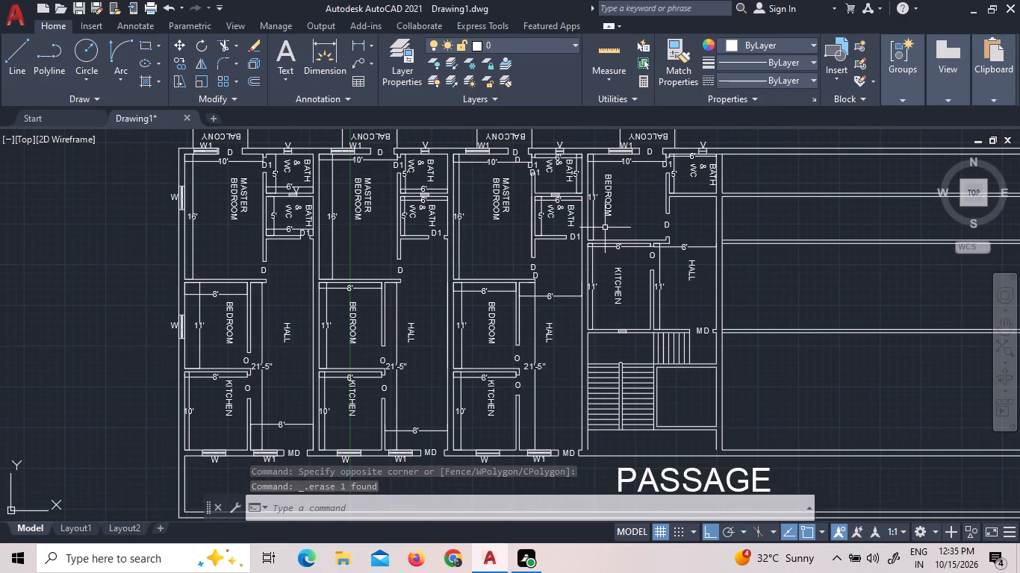
scroll(565, 148, up, 2)
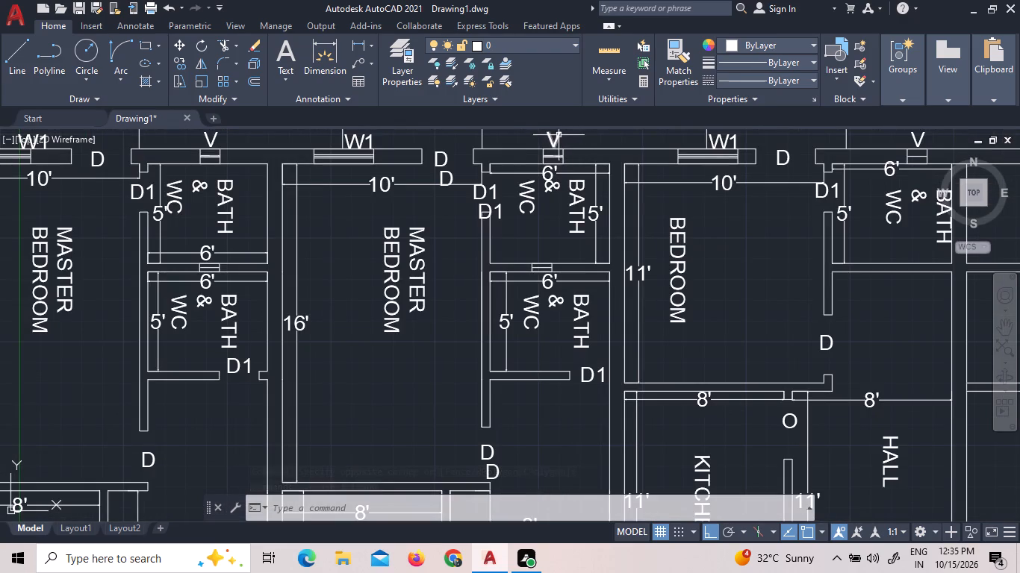
click(559, 134)
right_click(559, 134)
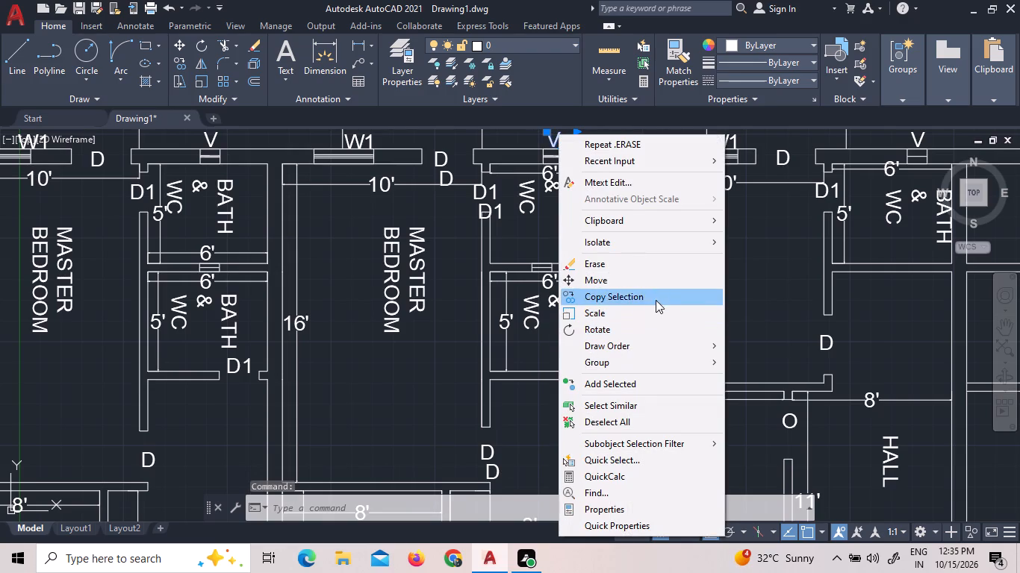
click(644, 293)
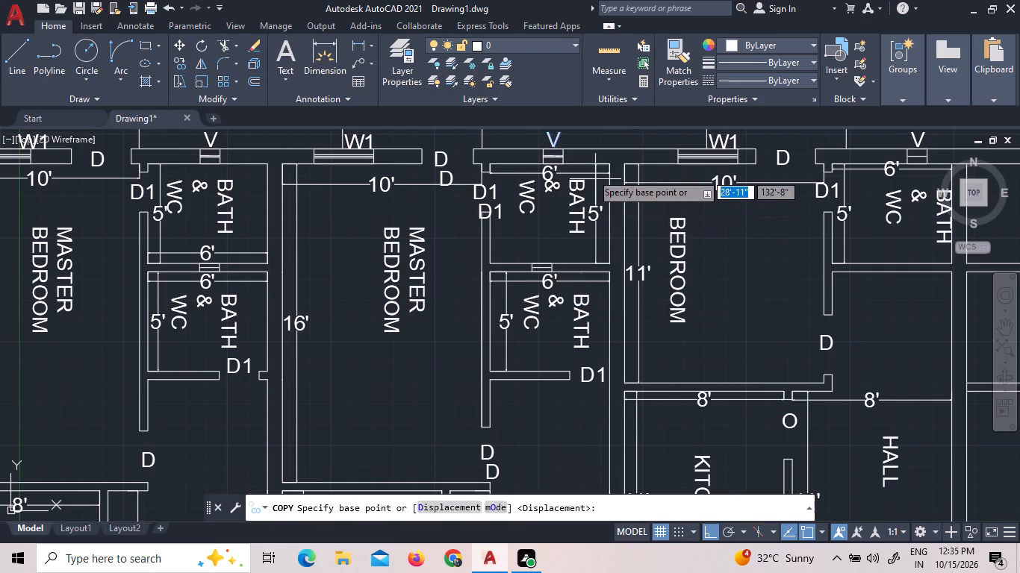
click(549, 132)
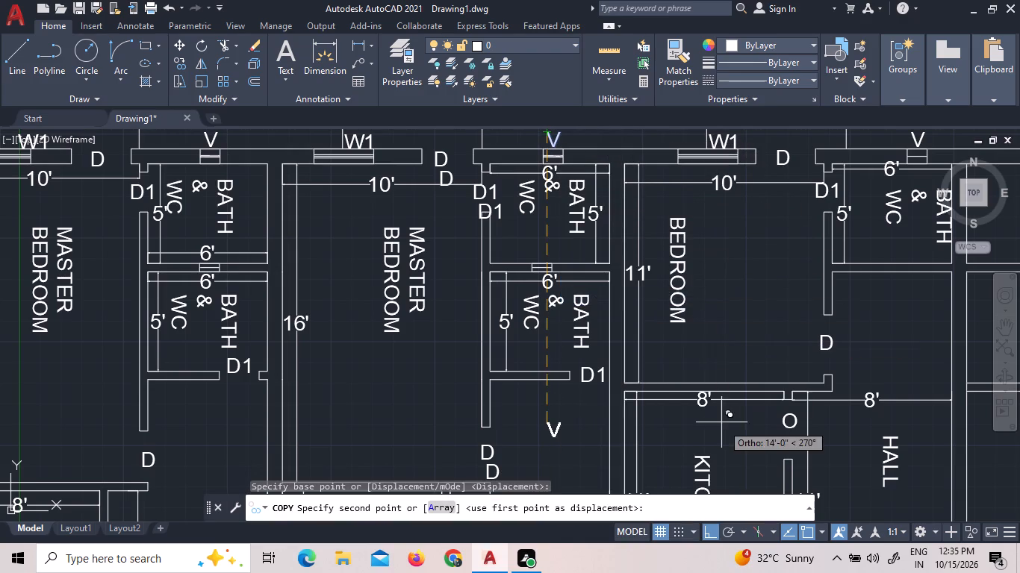
scroll(749, 359, down, 3)
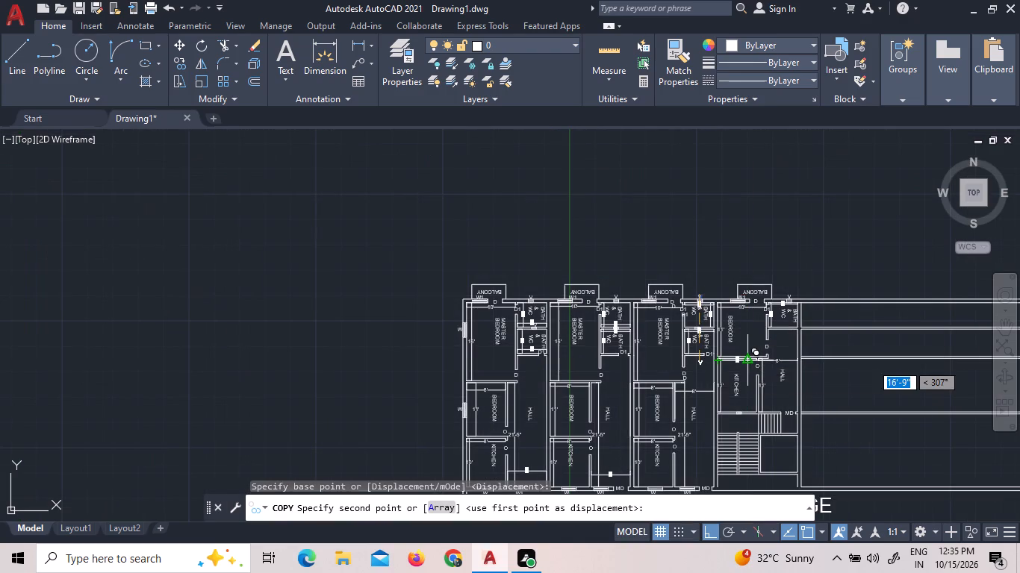
key(Delete)
scroll(768, 404, up, 3)
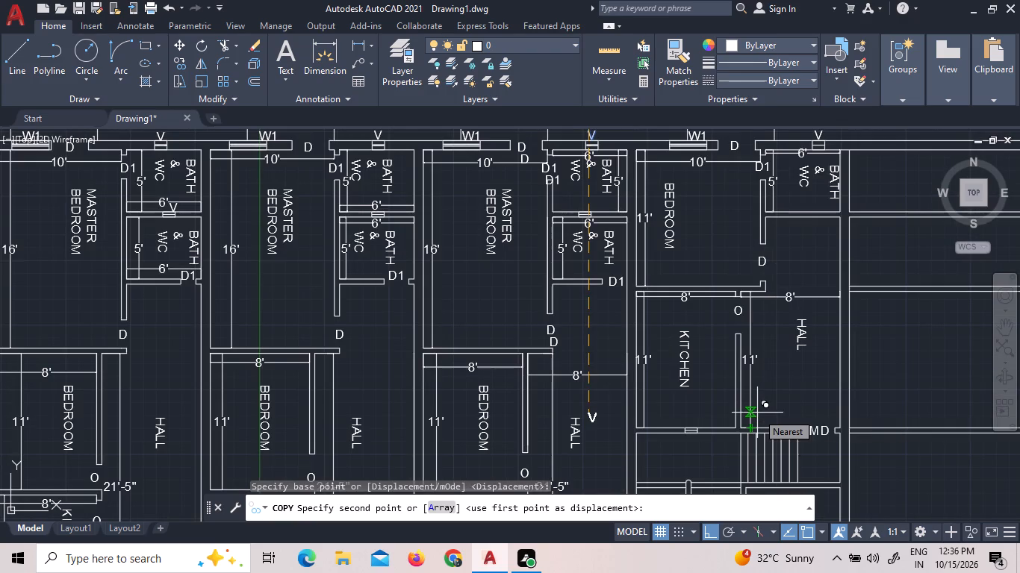
key(F8)
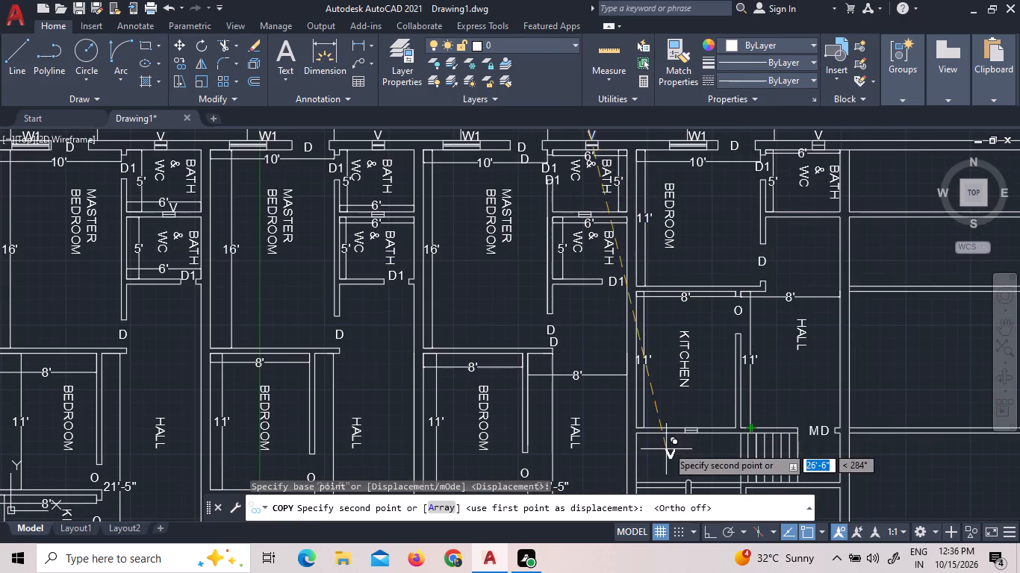
scroll(680, 436, up, 5)
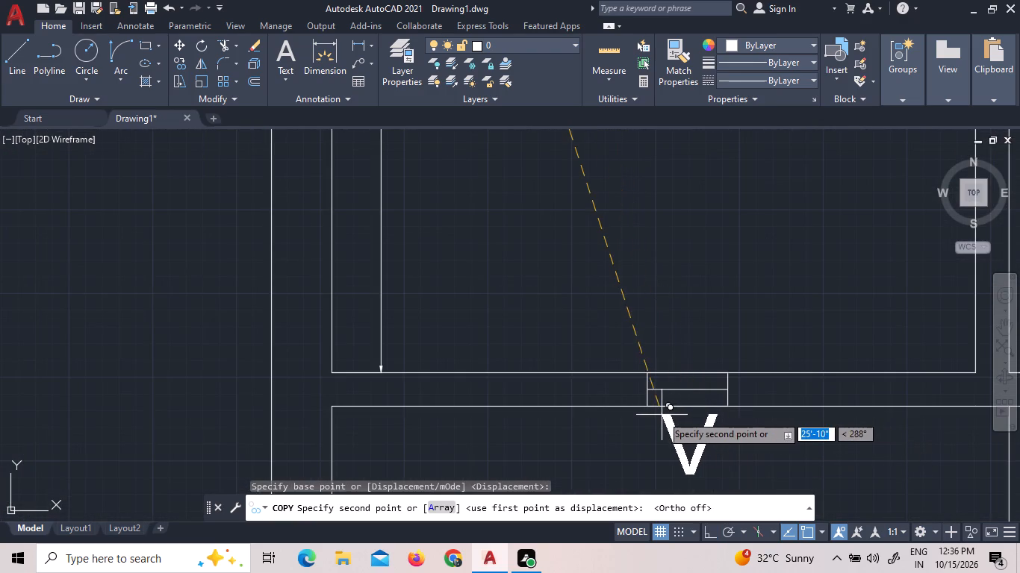
click(662, 410)
right_click(635, 339)
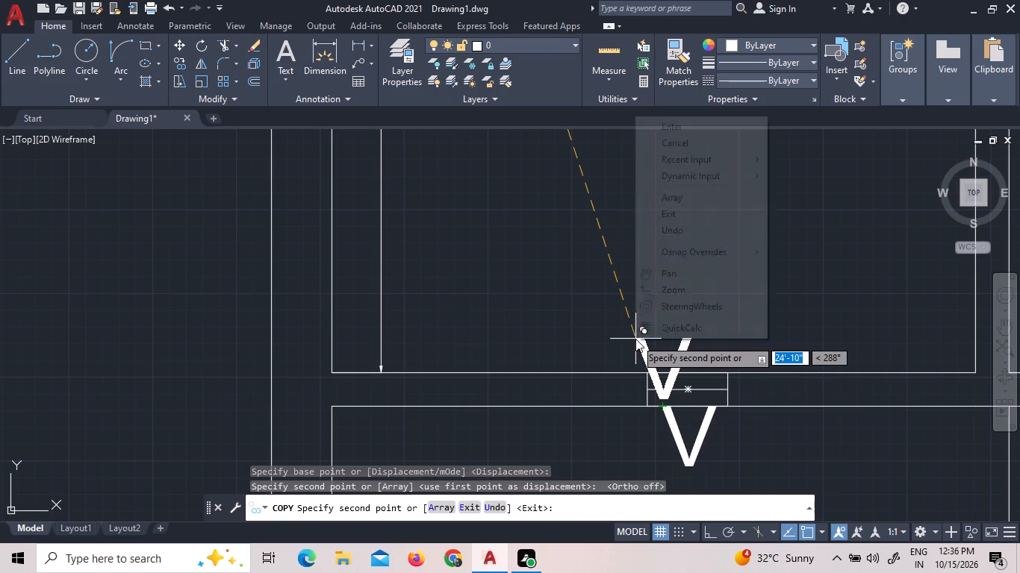
click(662, 128)
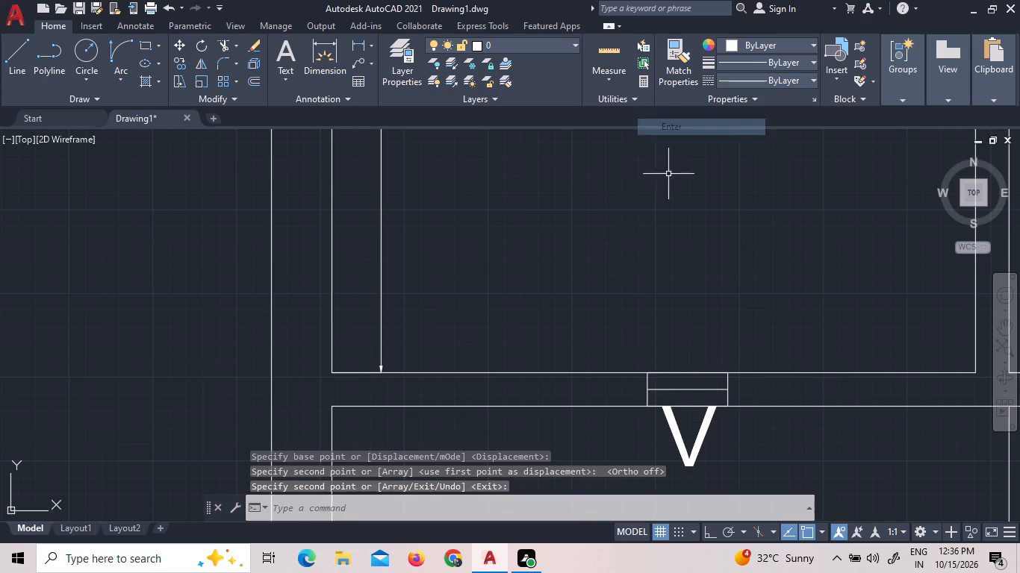
Extend the two wall lines flanking the space below the staircase and square room south to the passage wall's outer line.
scroll(700, 296, down, 5)
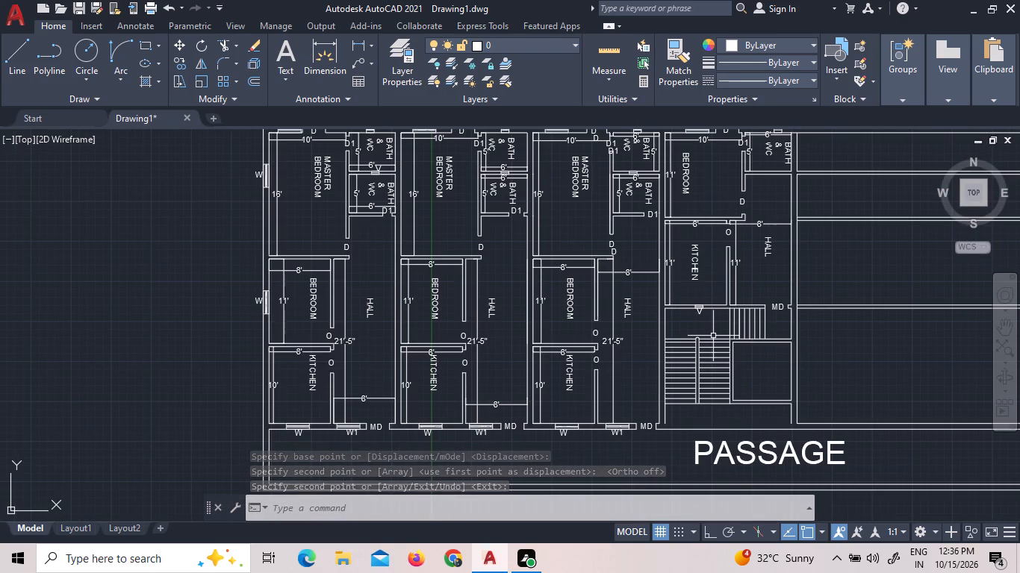
scroll(813, 422, up, 1)
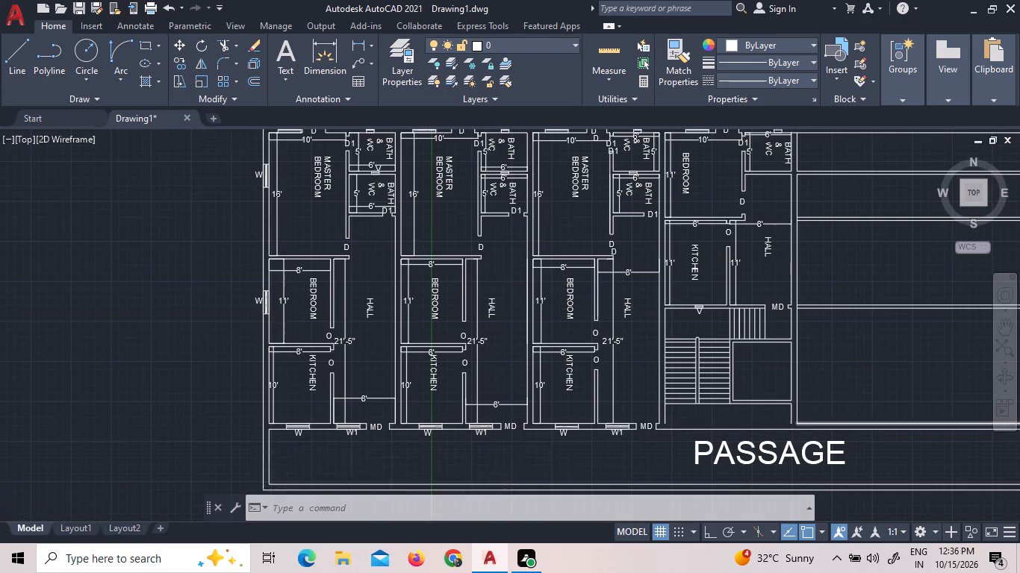
scroll(813, 422, up, 1)
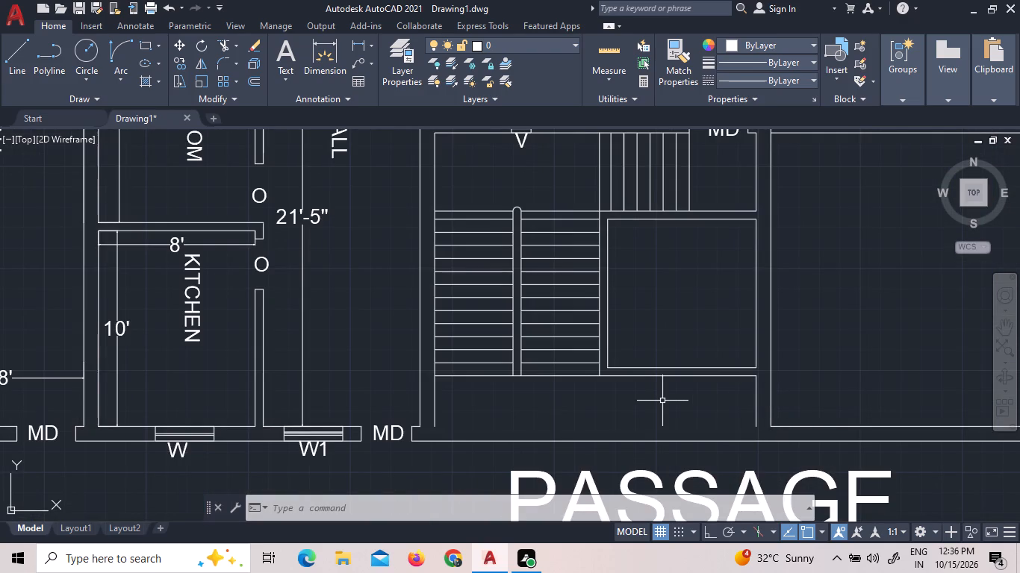
right_click(662, 401)
click(776, 154)
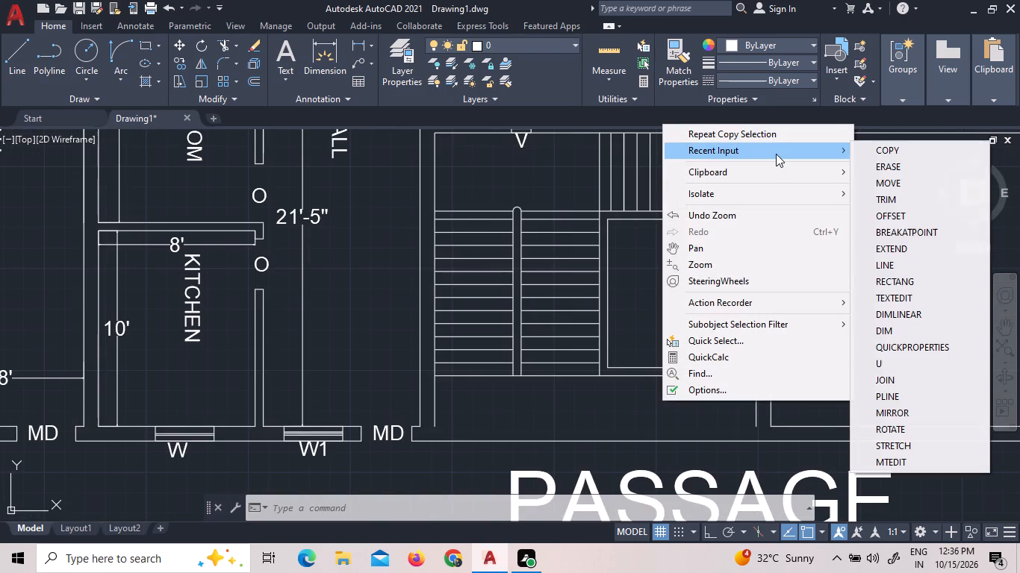
click(896, 256)
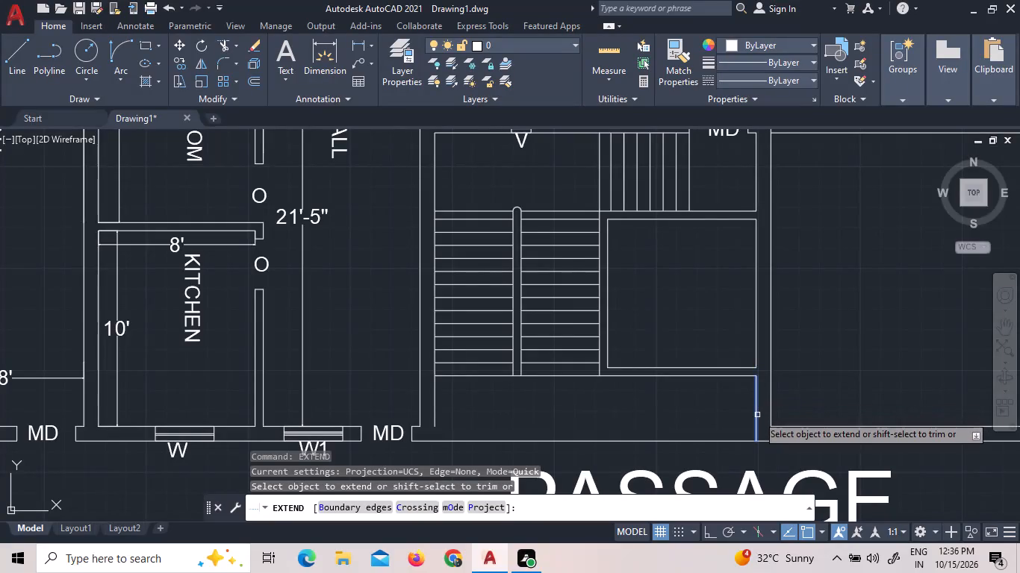
click(757, 415)
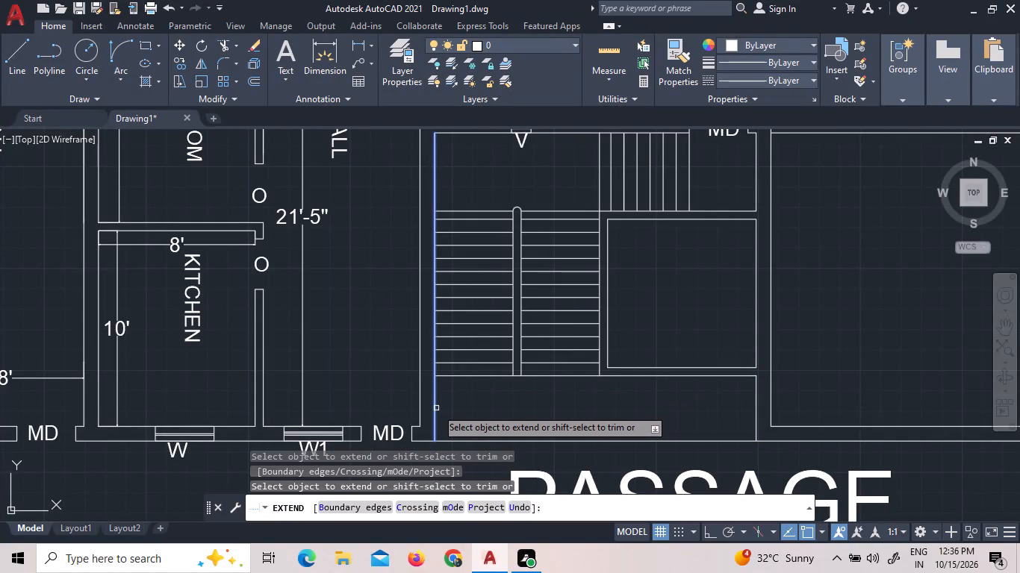
click(436, 408)
right_click(532, 406)
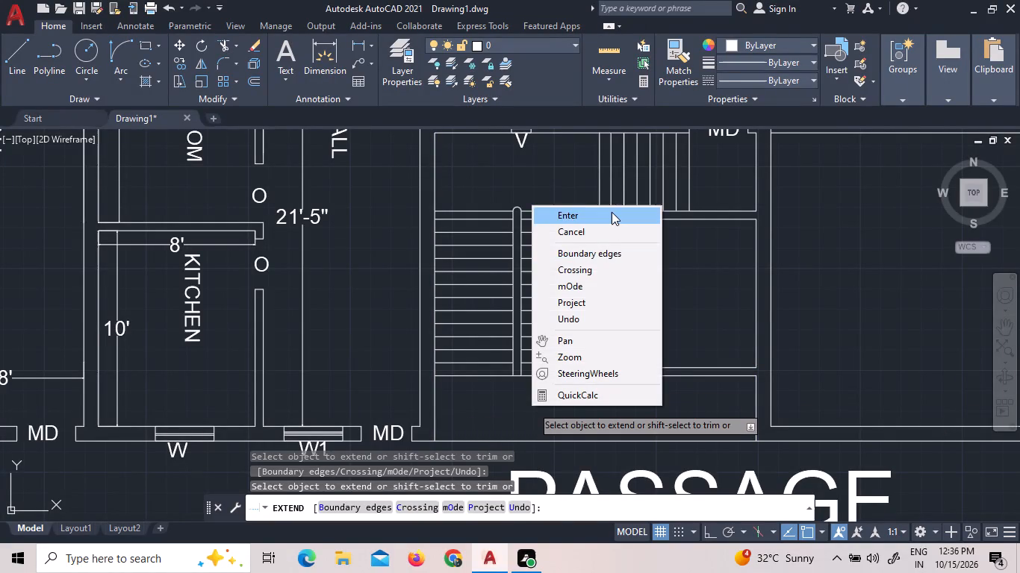
click(612, 212)
Trim the passage wall's outer line between the two extended walls, opening the staircase area to the passage.
click(225, 46)
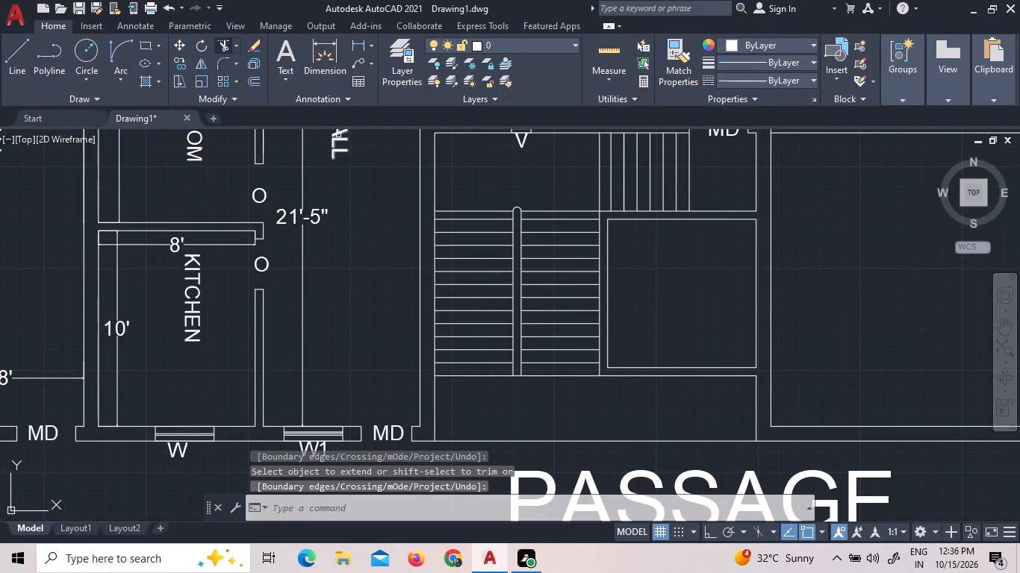
click(530, 440)
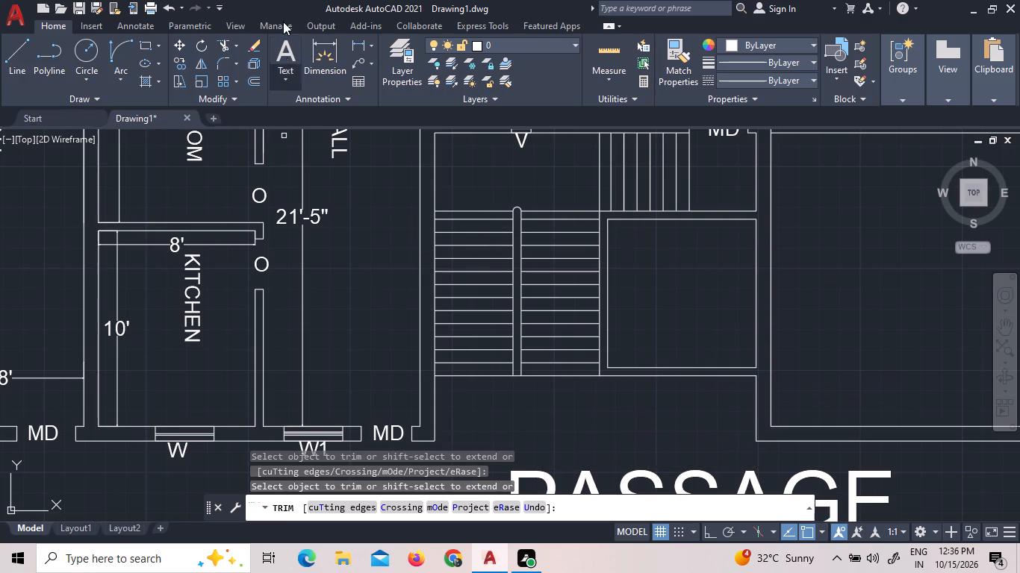
With Ortho on, draw a vertical line about 5" long across the square room's south wall, east of its centre at about X 44'-1".
click(31, 45)
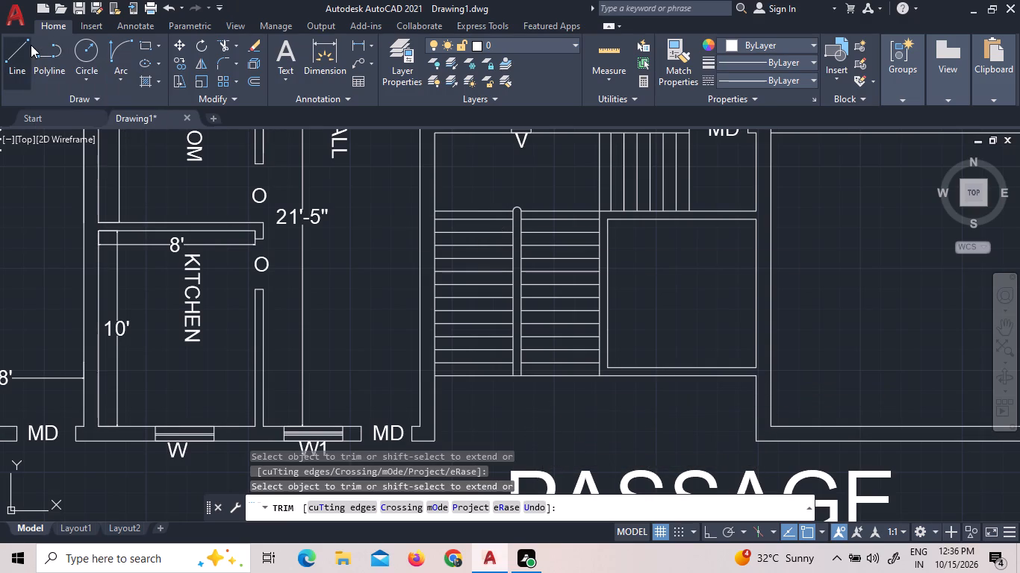
scroll(748, 369, up, 4)
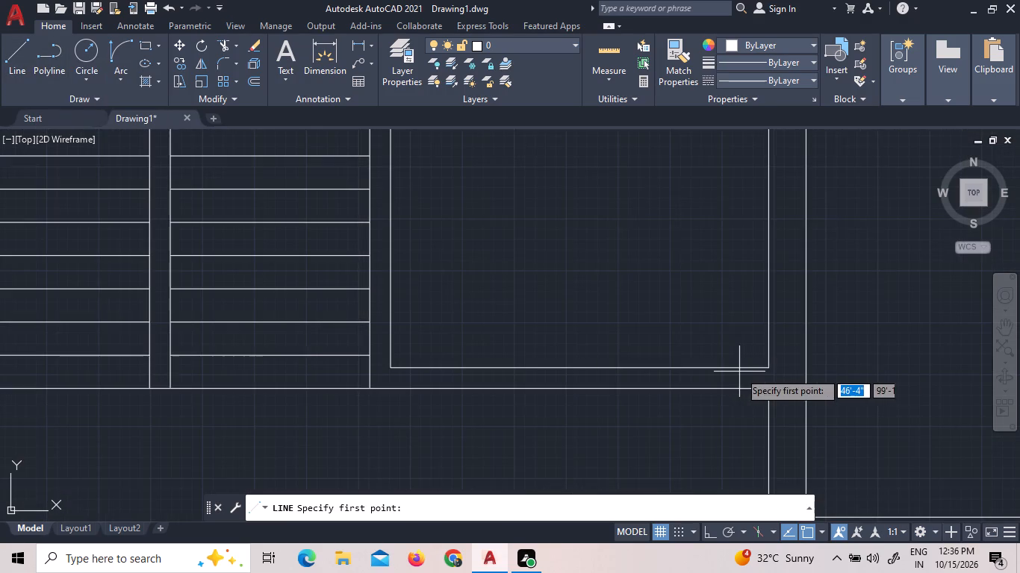
scroll(635, 362, up, 2)
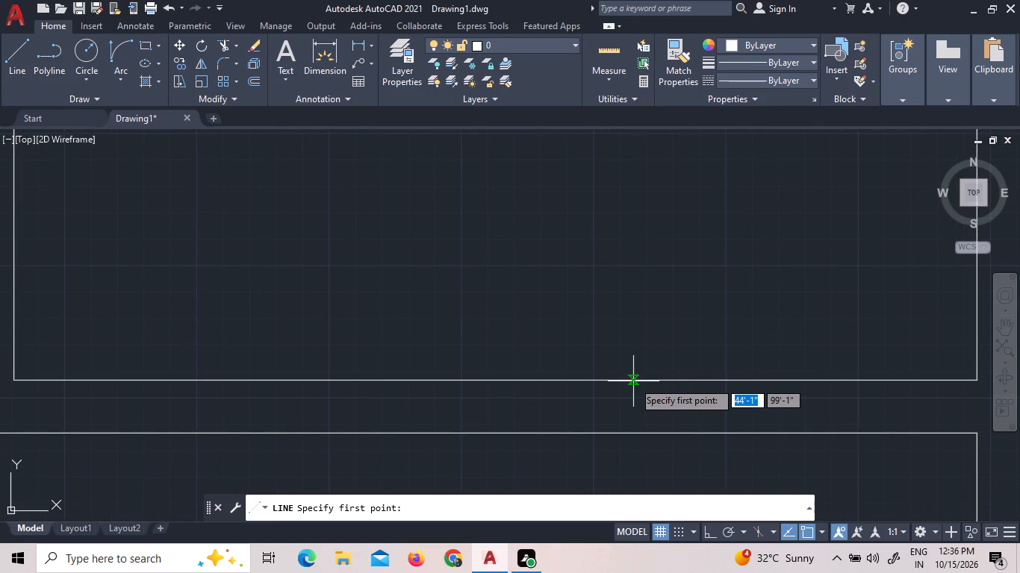
scroll(633, 381, up, 2)
click(633, 381)
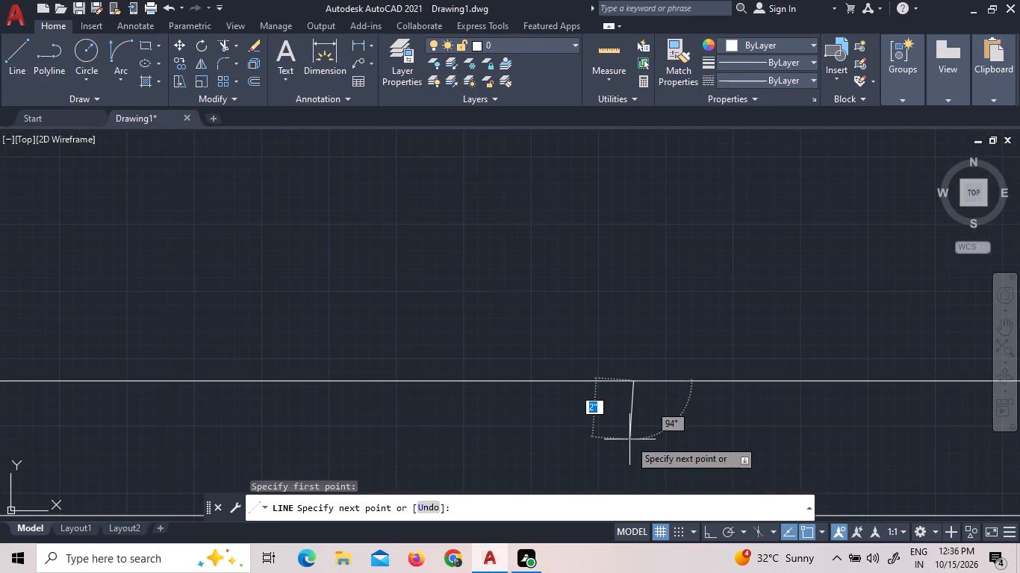
scroll(636, 428, down, 4)
scroll(627, 446, up, 1)
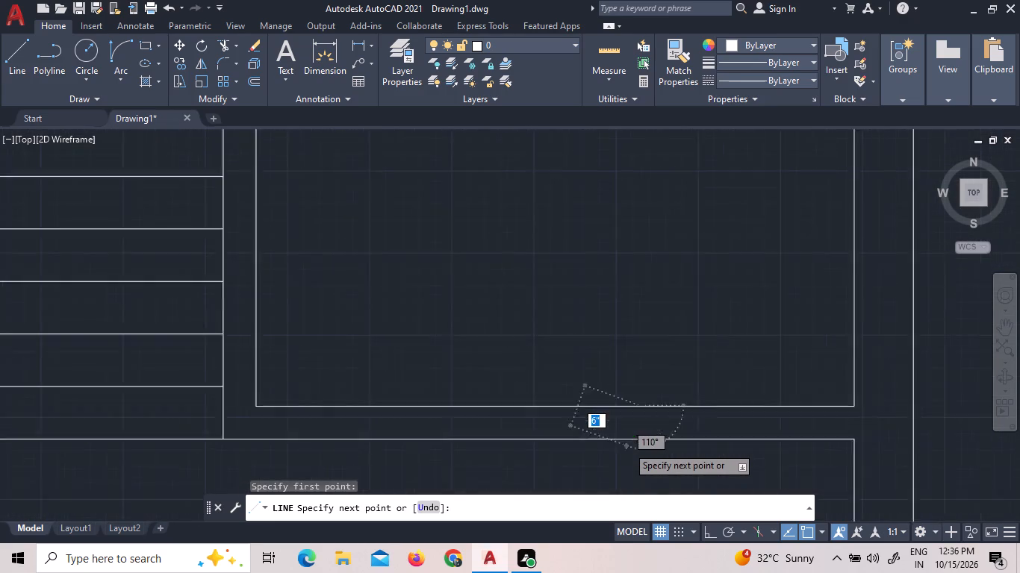
scroll(627, 446, up, 2)
key(F8)
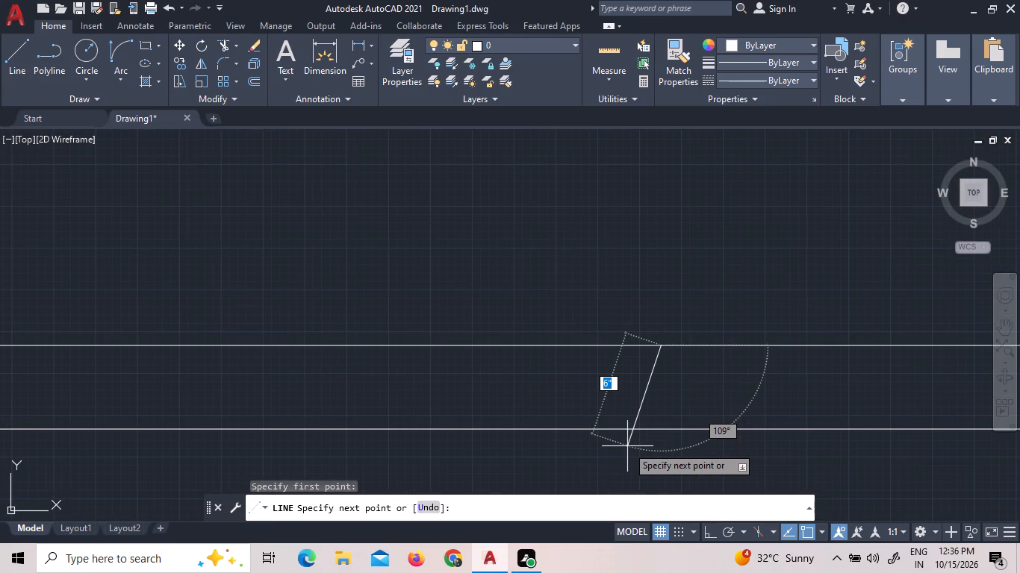
scroll(627, 446, up, 4)
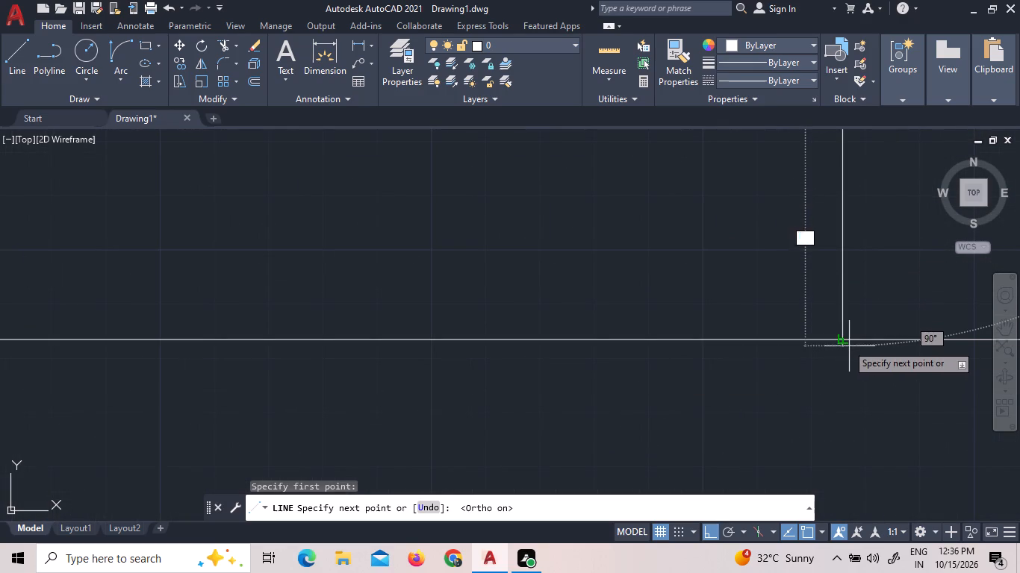
scroll(841, 339, up, 2)
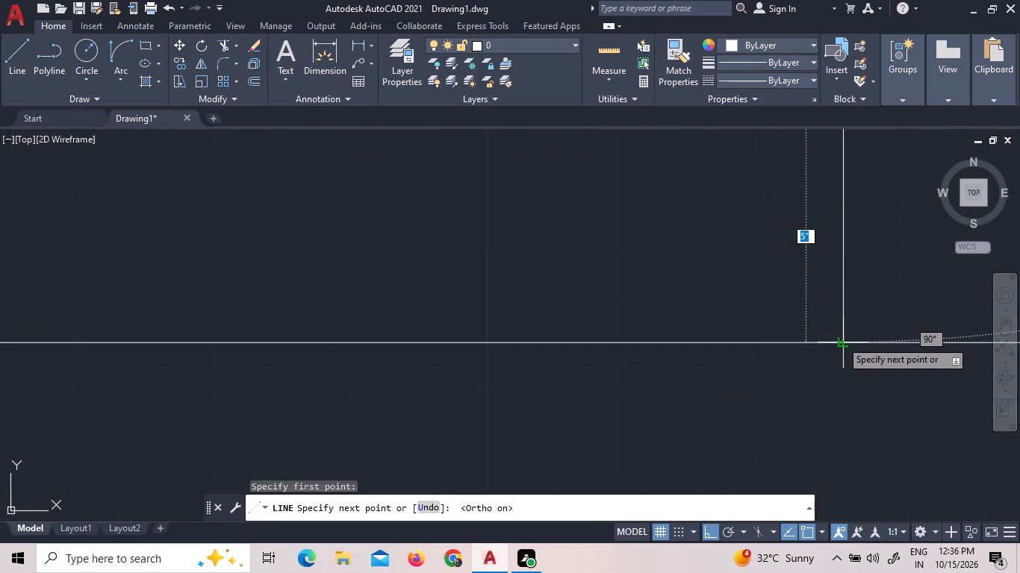
click(841, 340)
scroll(841, 350, down, 8)
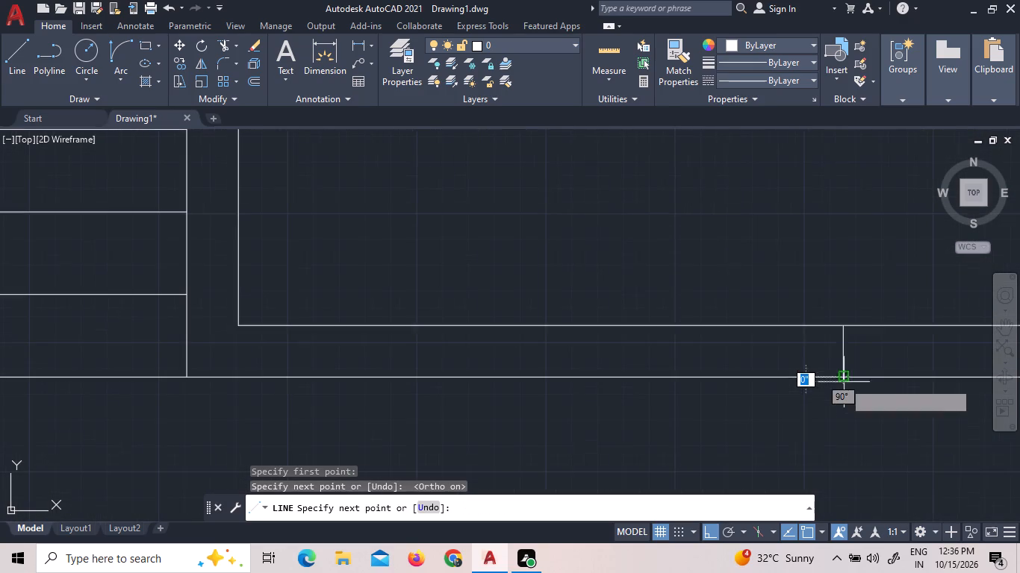
Draw a second vertical line about 5" long across the square room's south wall, west of its centre at about X 41'-8".
click(21, 51)
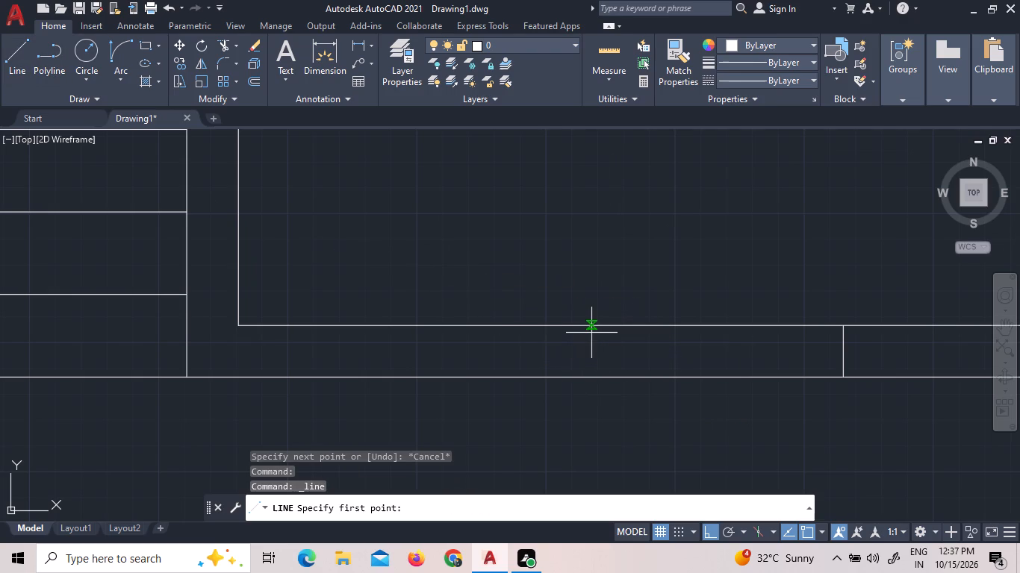
scroll(547, 336, up, 7)
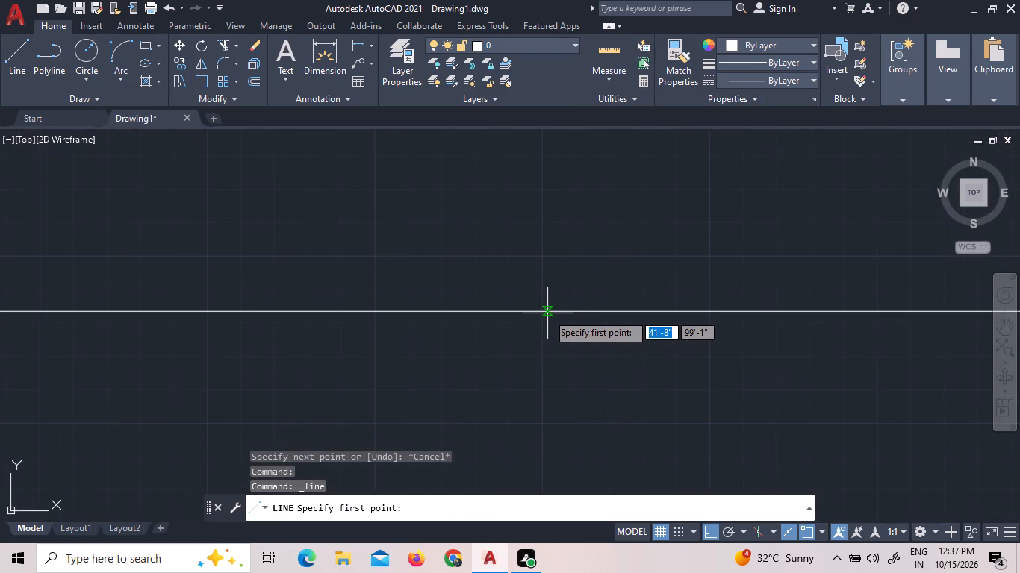
scroll(550, 312, up, 3)
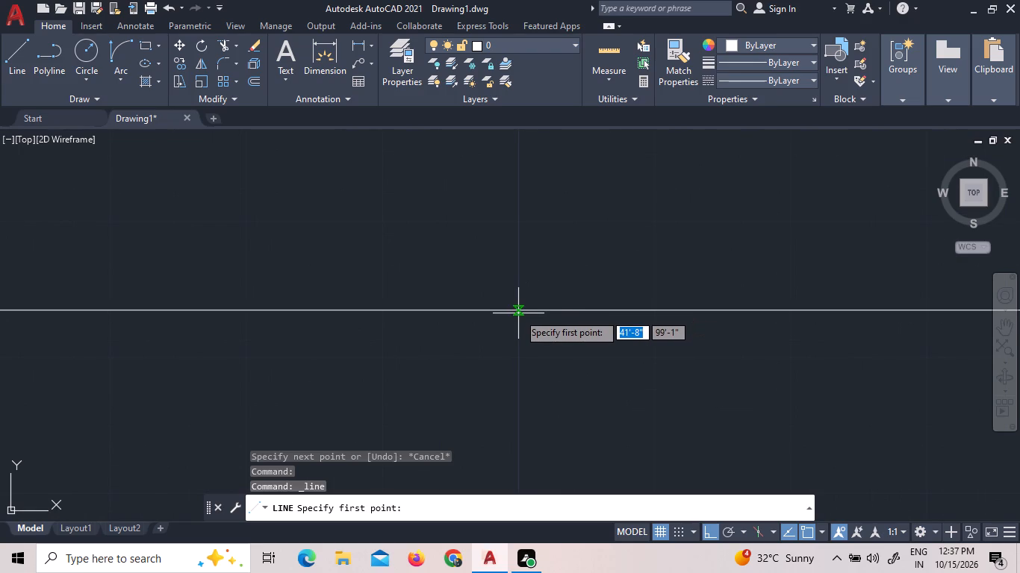
click(520, 310)
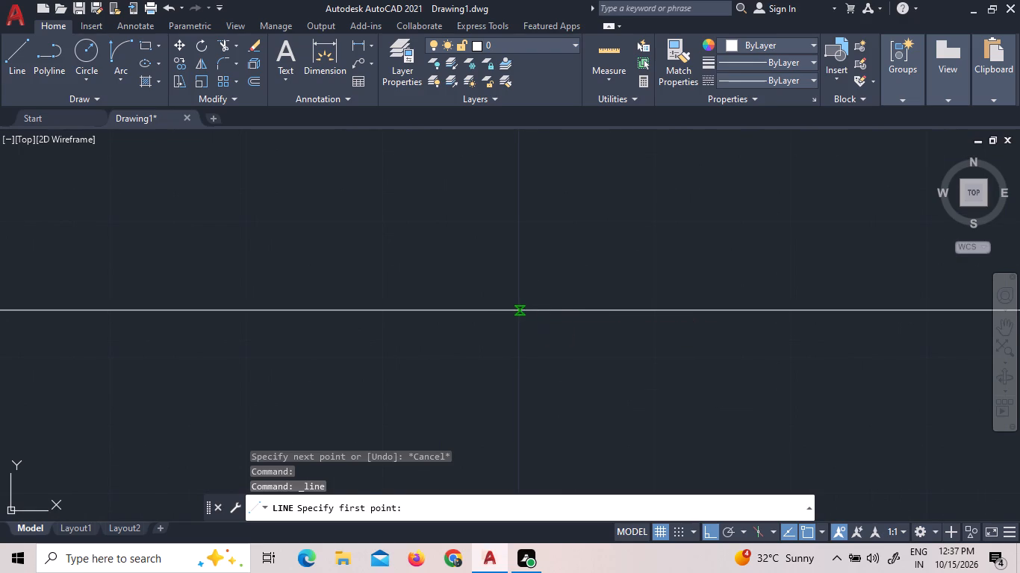
scroll(532, 395, down, 11)
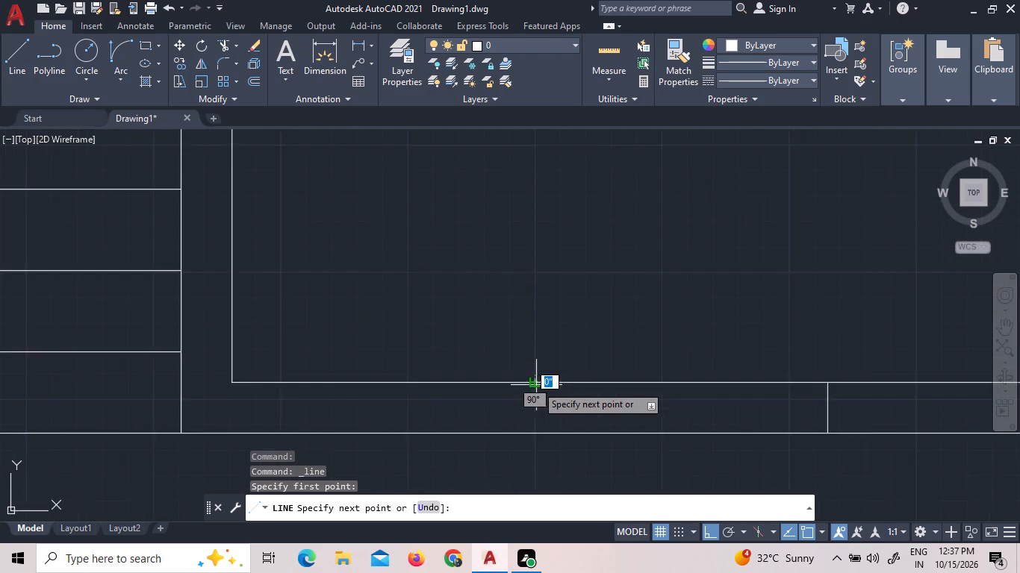
scroll(537, 409, up, 8)
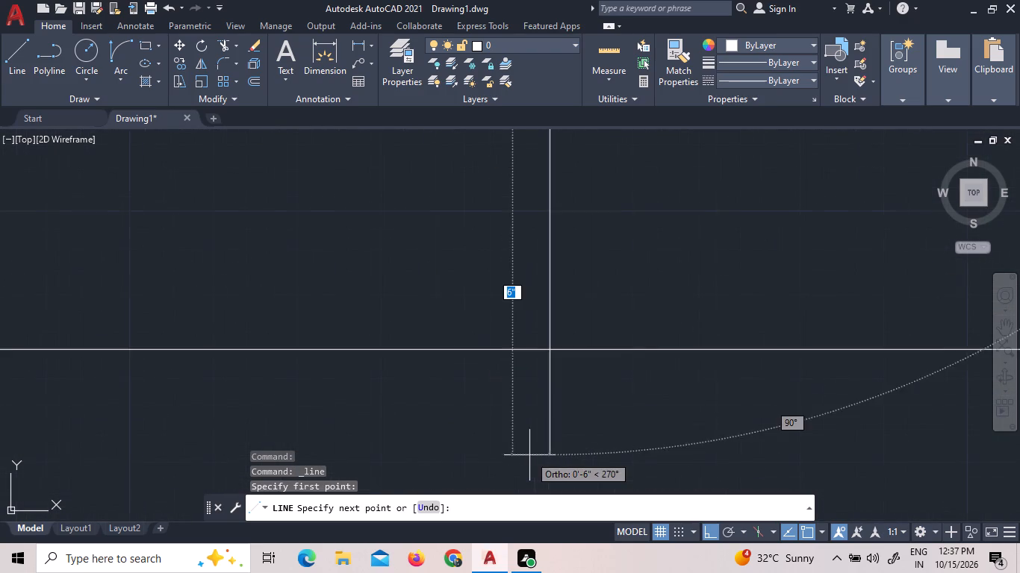
scroll(548, 347, up, 3)
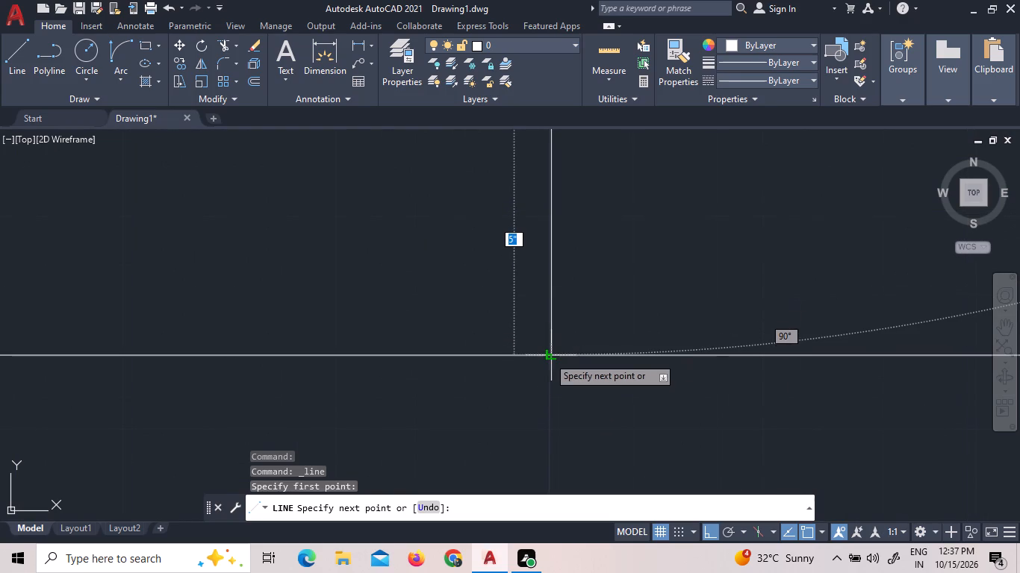
click(549, 358)
right_click(591, 355)
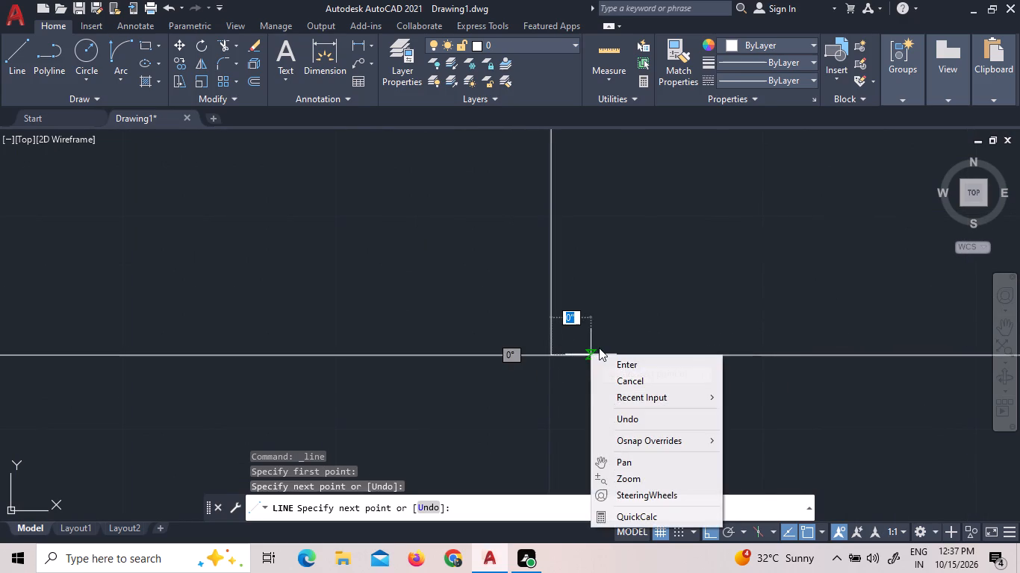
click(603, 365)
Trim both south wall lines of the square room between the two short vertical lines to form a door opening.
scroll(603, 365, down, 12)
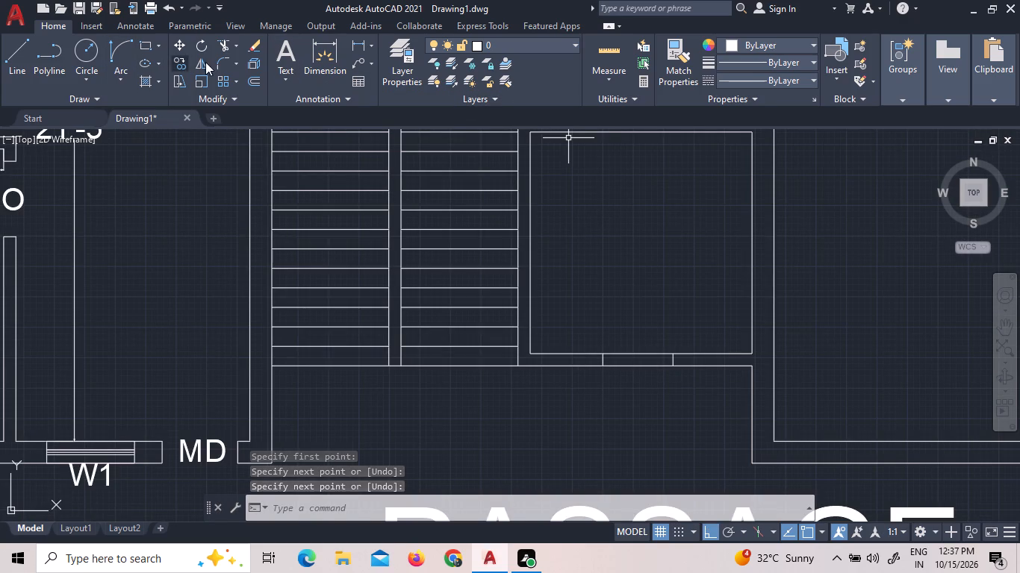
click(221, 44)
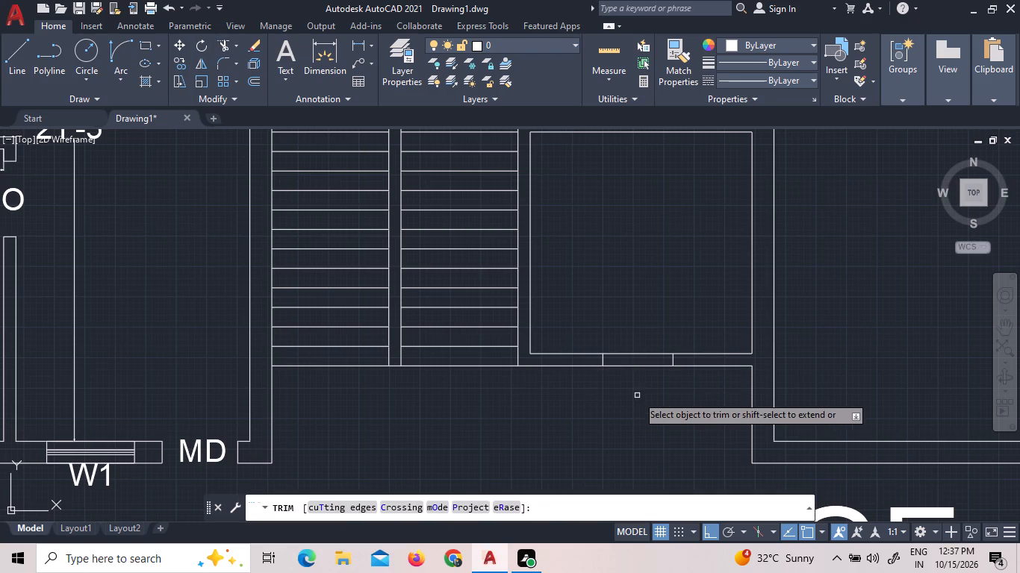
click(635, 385)
click(638, 280)
scroll(662, 368, down, 2)
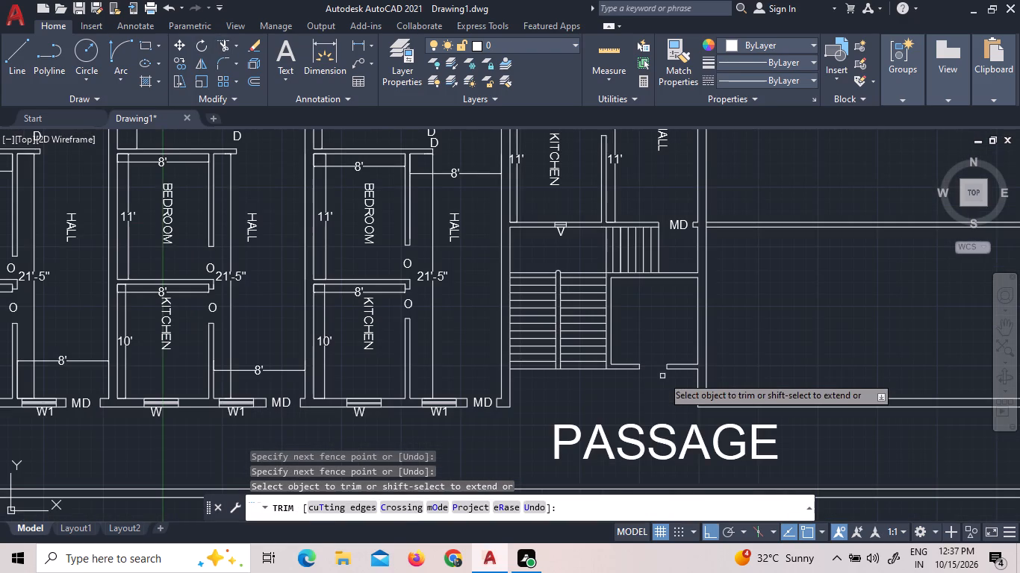
right_click(664, 316)
click(682, 327)
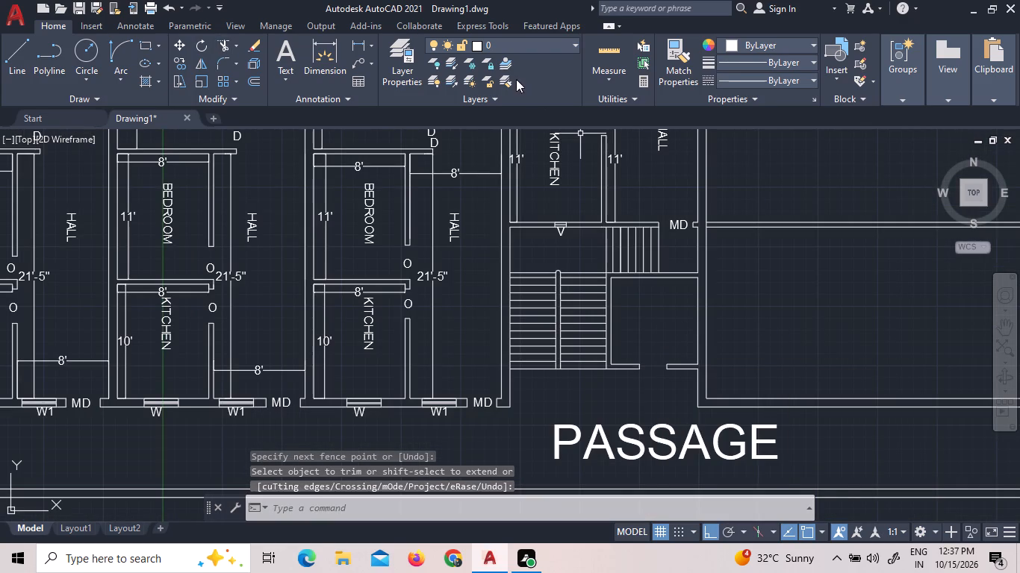
Add the multiline text "LIFT ROOM" inside the square room beside the staircase, with a text height of 9".
click(280, 51)
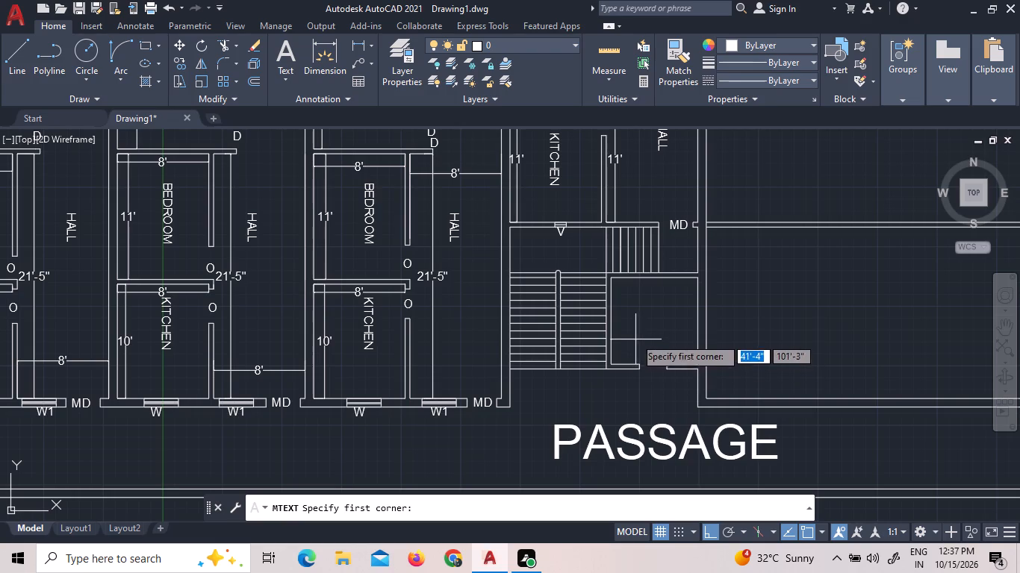
double_click(617, 296)
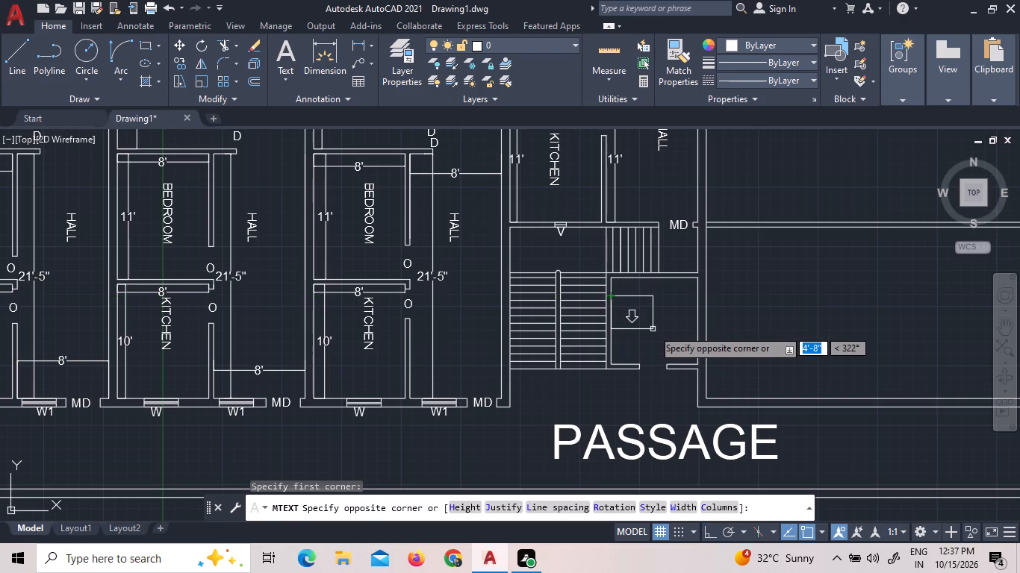
click(668, 324)
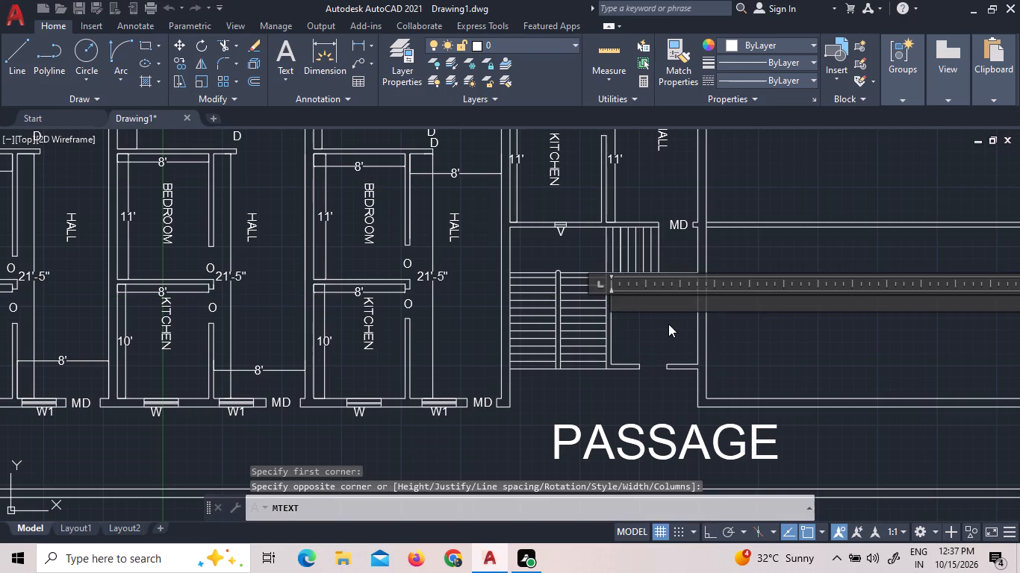
key(l)
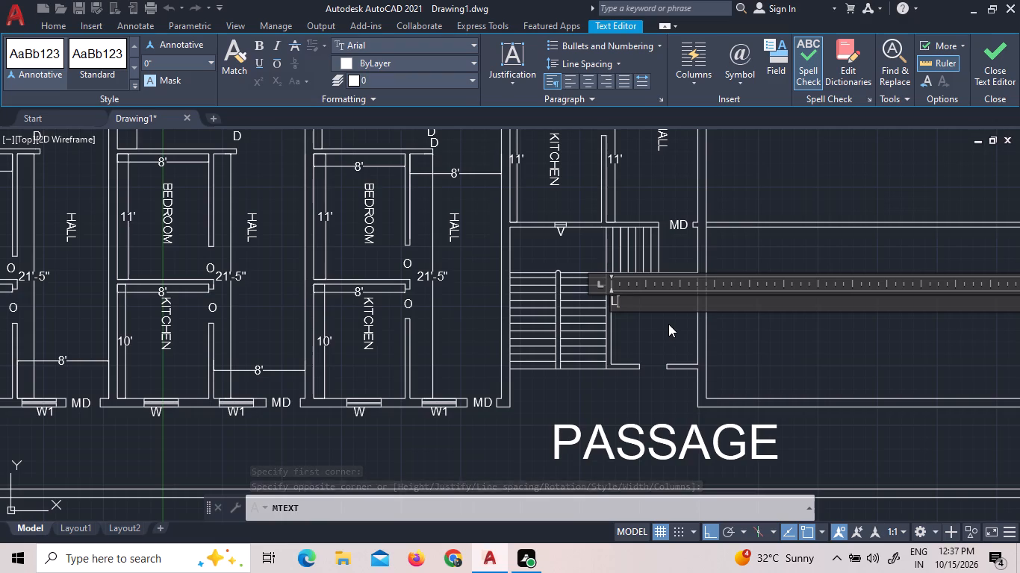
key(i)
text(FT)
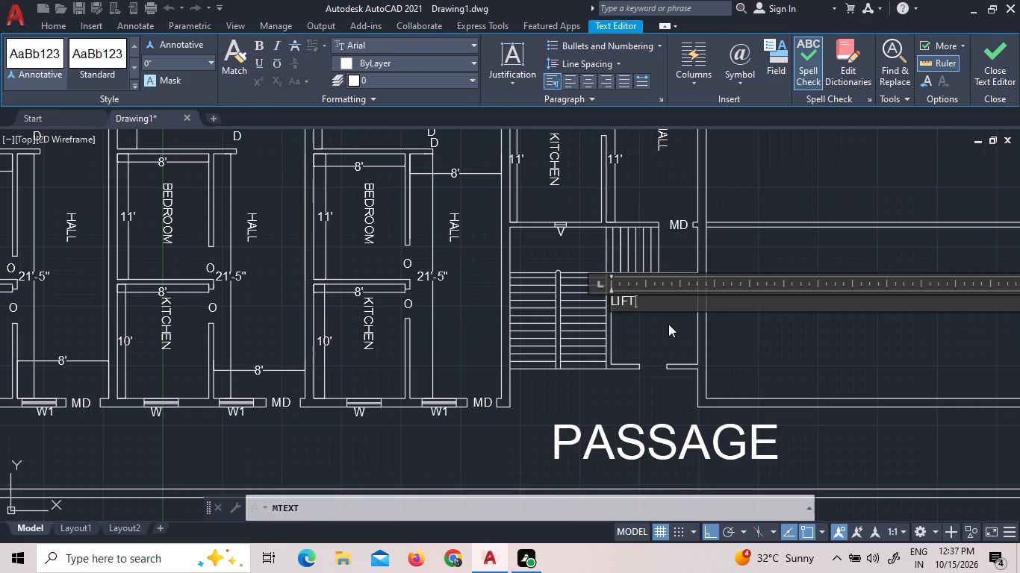
key(space)
text(ROOM)
triple_click(684, 303)
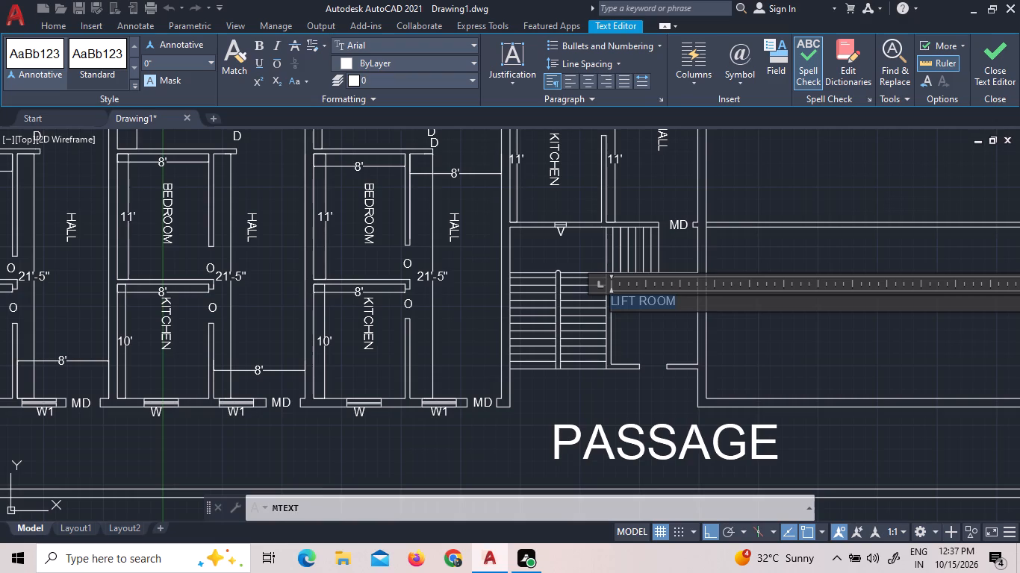
click(208, 63)
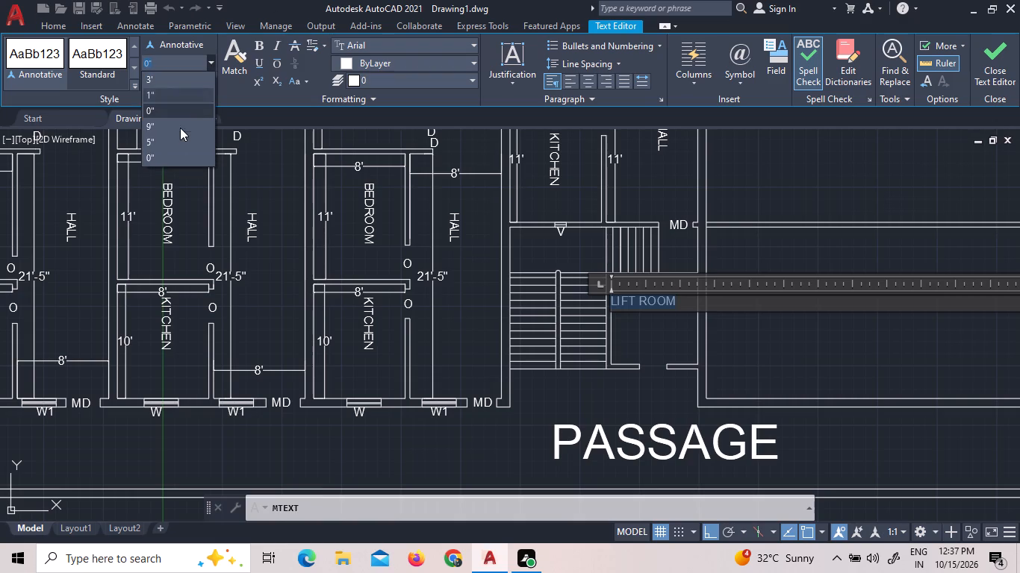
click(178, 131)
click(567, 256)
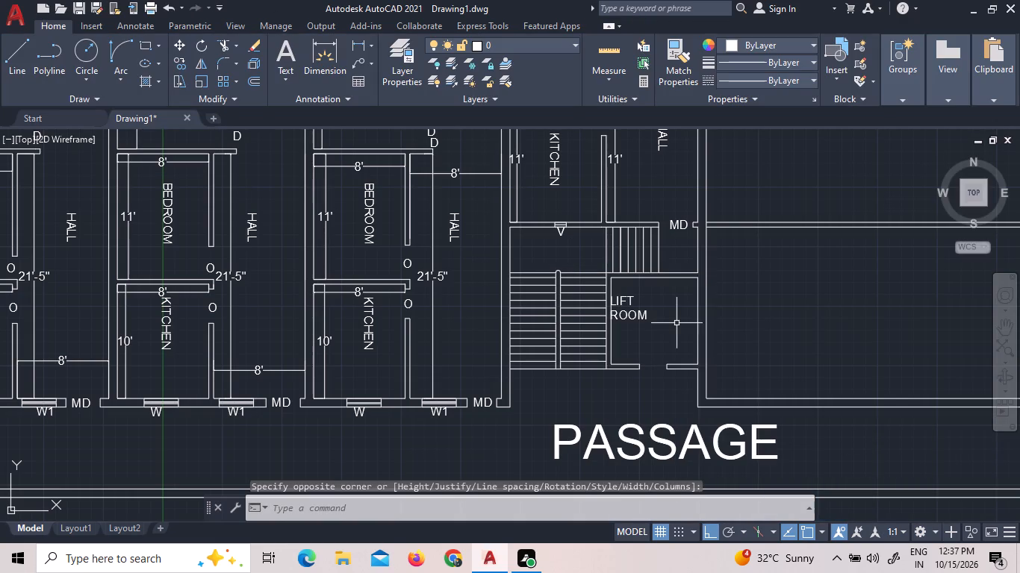
Move the LIFT ROOM label about 1'-8" east, towards the middle of the room.
click(656, 313)
click(625, 294)
right_click(625, 294)
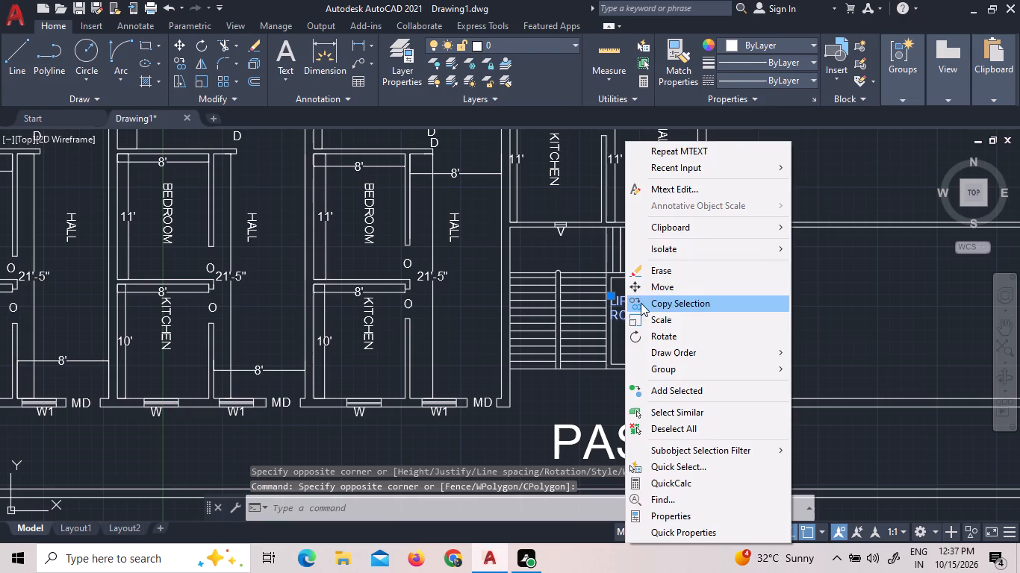
click(650, 295)
click(650, 314)
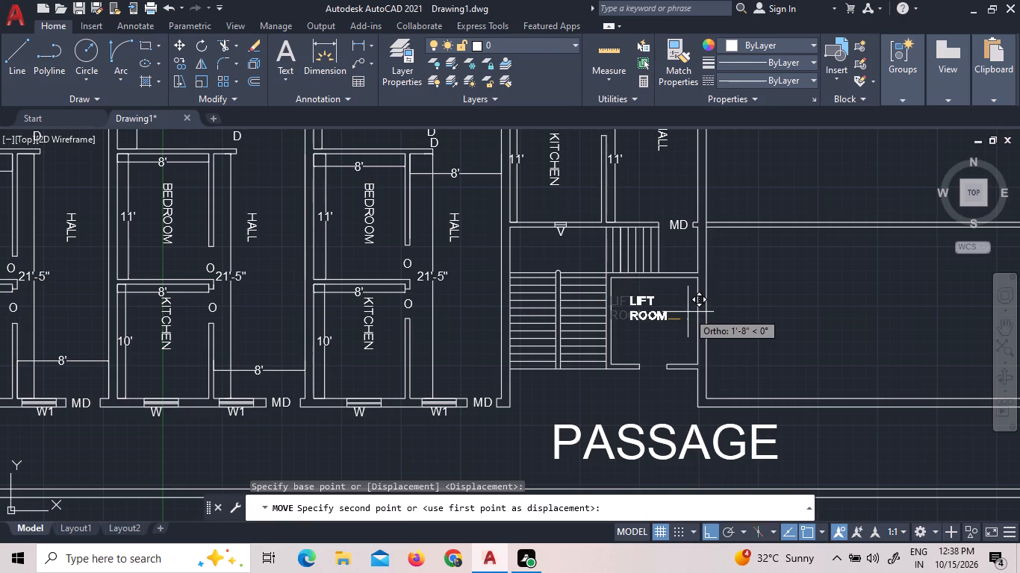
click(688, 312)
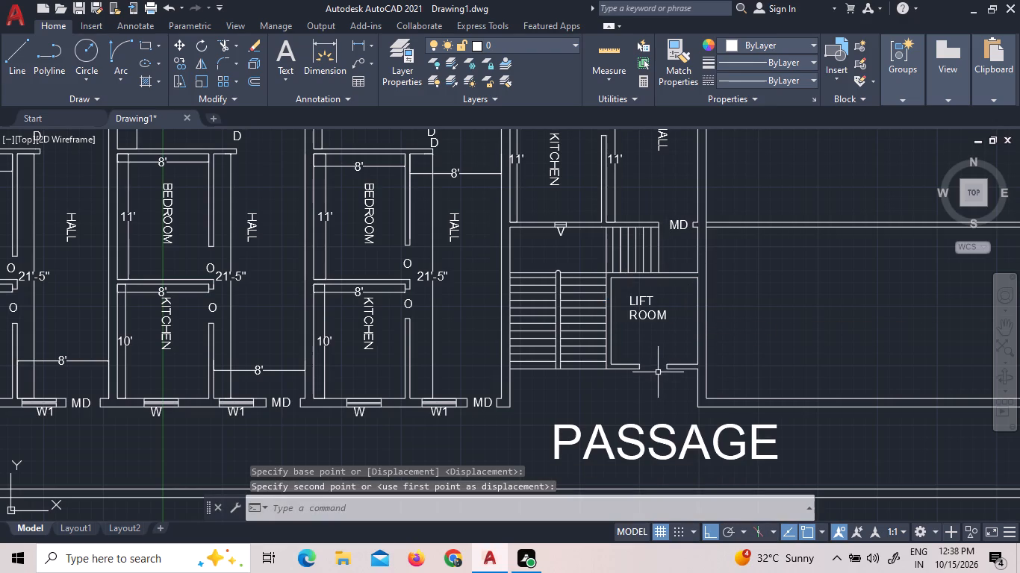
Add the multiline text "D" in the lift room's south door opening, with a text height of 9".
click(300, 45)
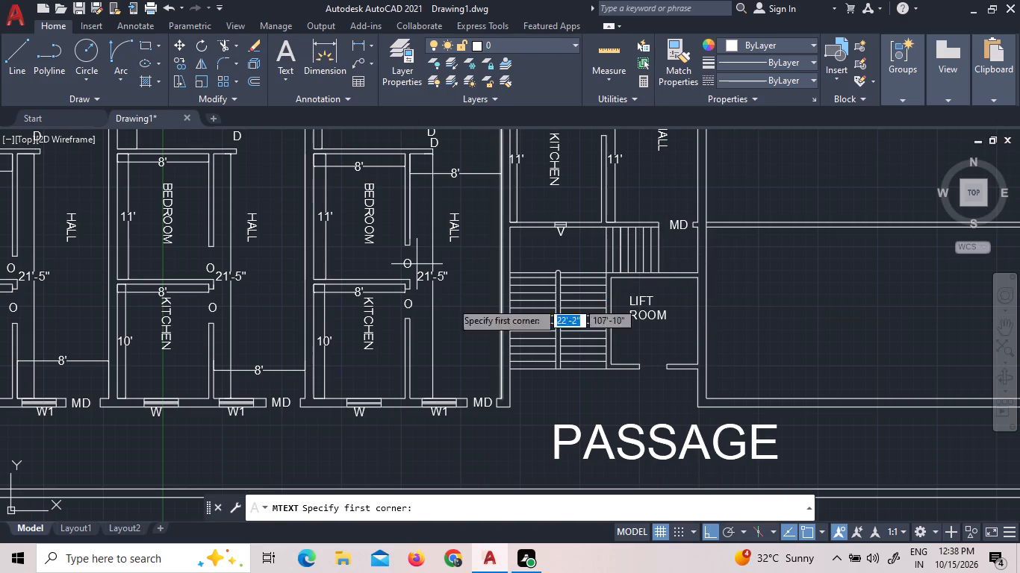
scroll(629, 401, up, 3)
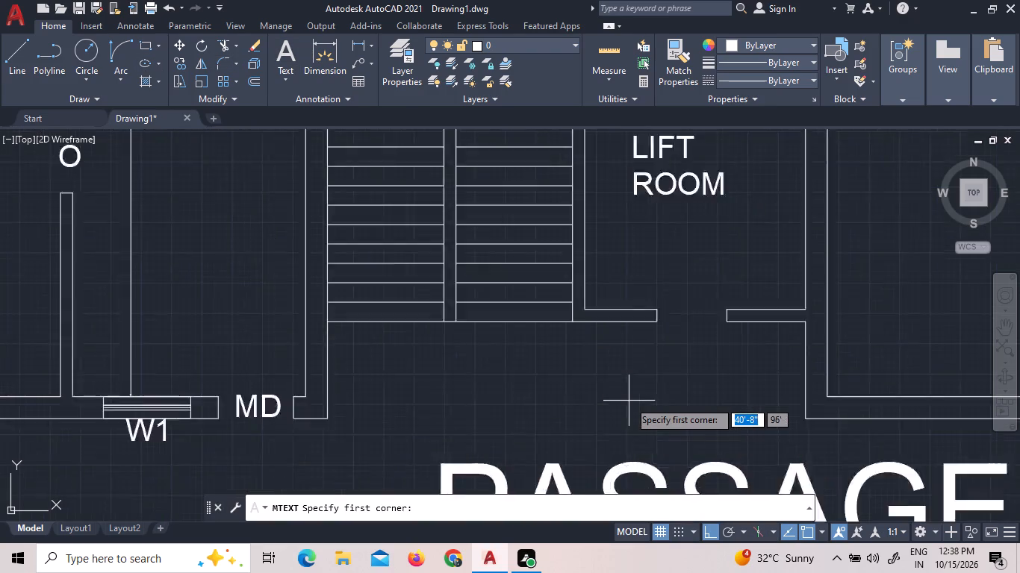
click(706, 241)
click(764, 298)
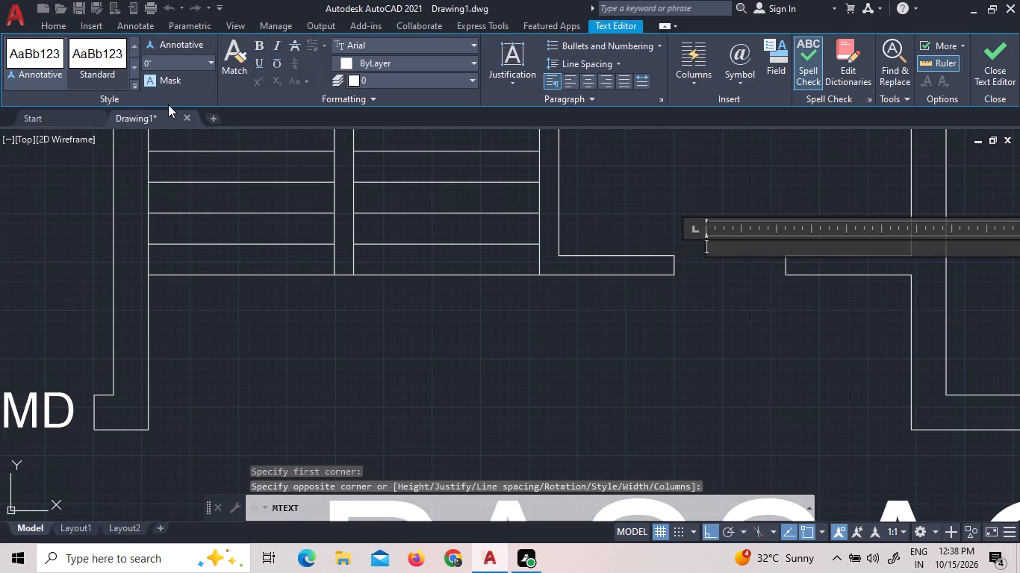
key(d)
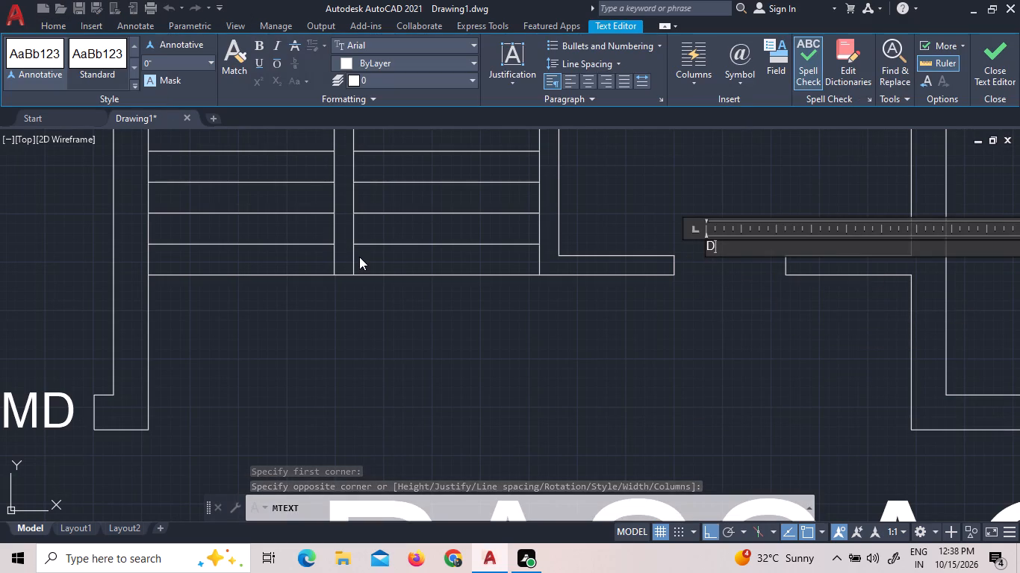
double_click(757, 250)
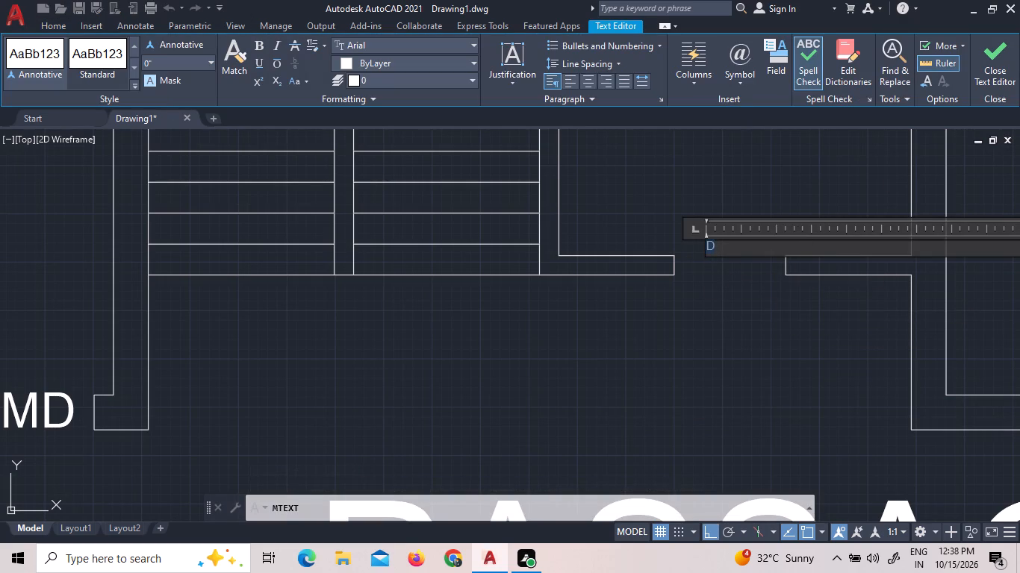
click(211, 66)
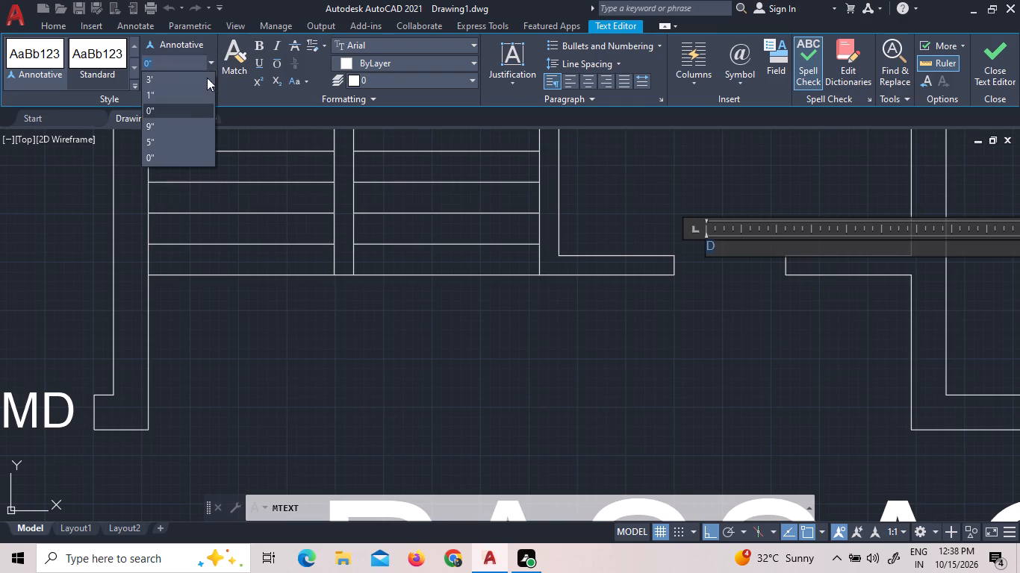
click(171, 131)
click(311, 345)
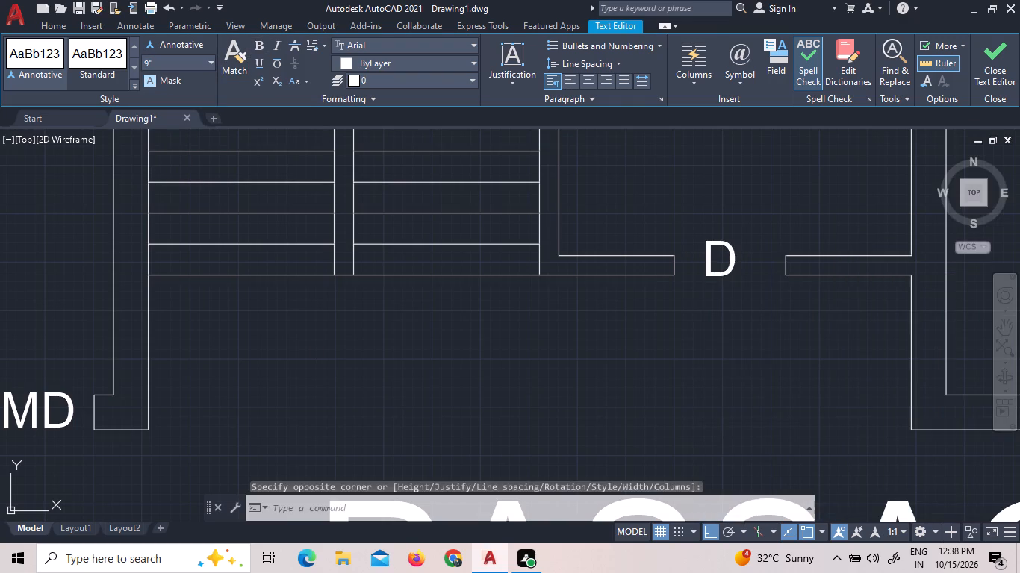
Examine the floor plan from the lift room and fourth unit's north bath to the undivided east part and passage.
scroll(316, 343, down, 7)
scroll(368, 316, up, 2)
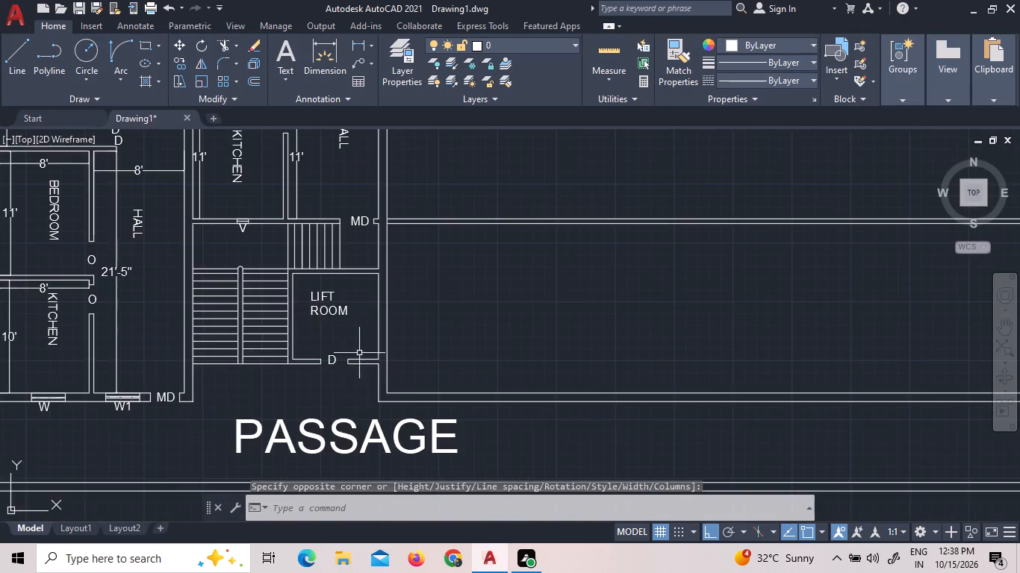
scroll(358, 353, up, 3)
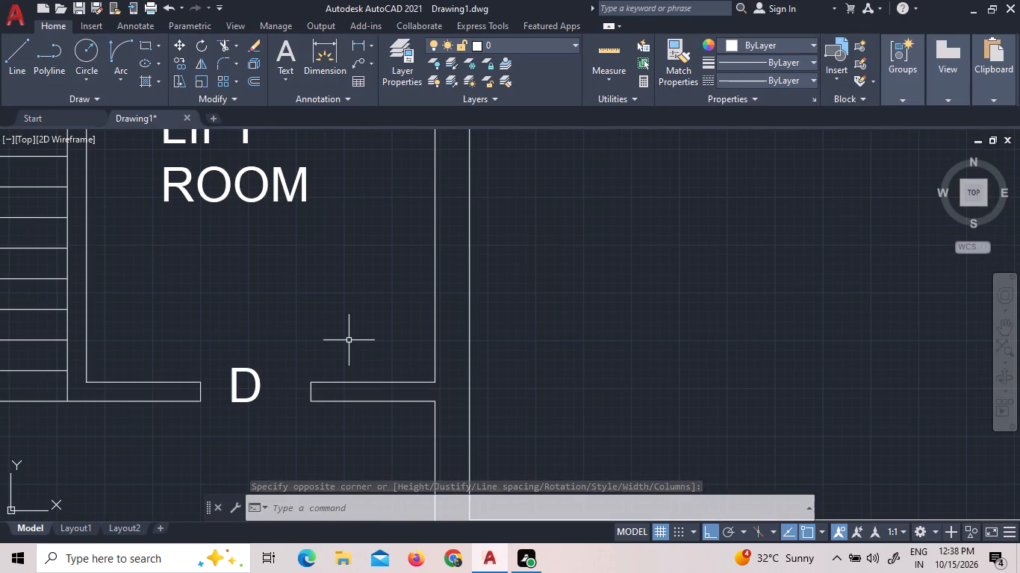
scroll(349, 337, down, 1)
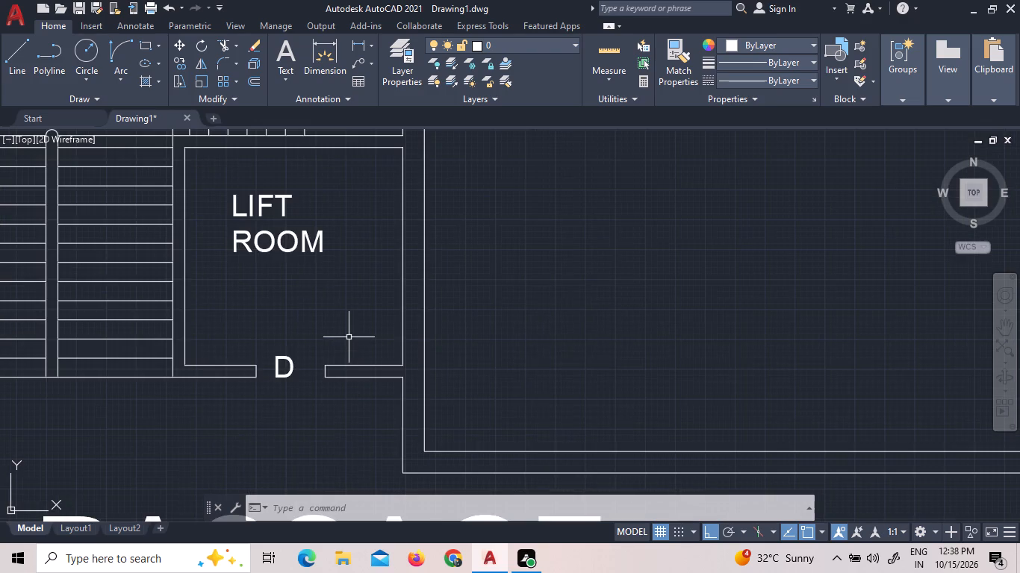
scroll(349, 337, down, 3)
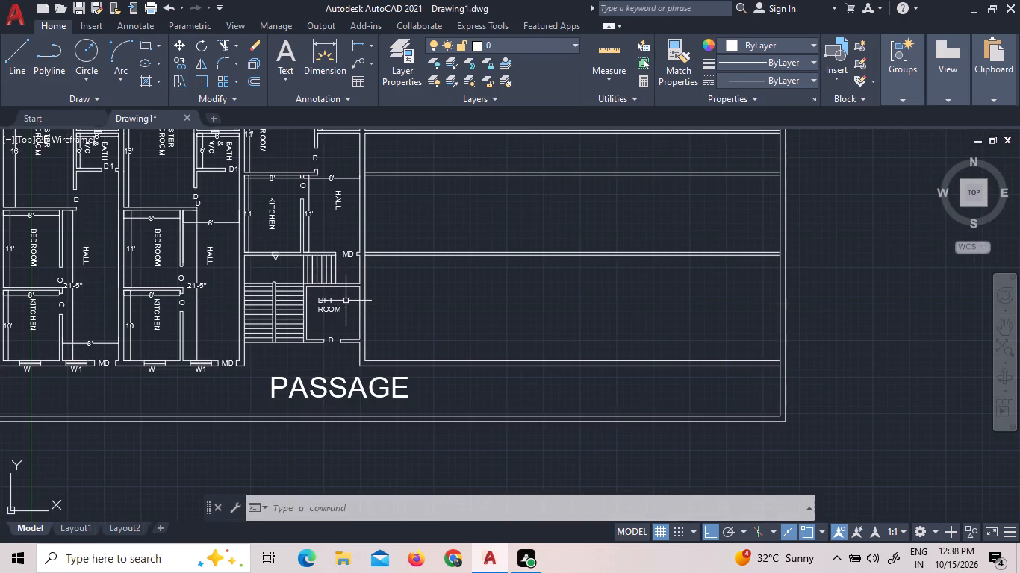
scroll(346, 301, down, 2)
scroll(352, 223, up, 3)
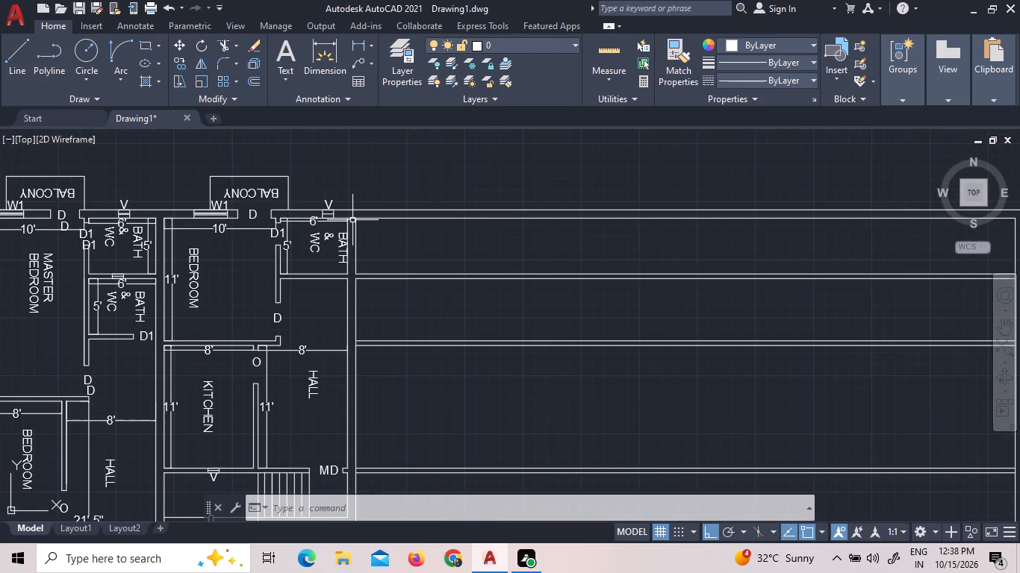
scroll(352, 220, up, 2)
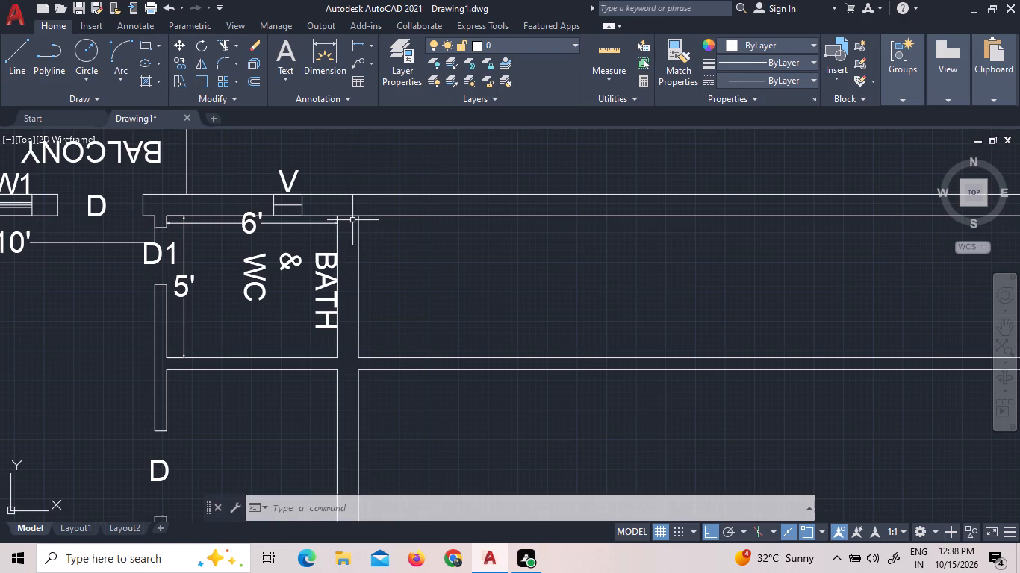
scroll(322, 204, down, 1)
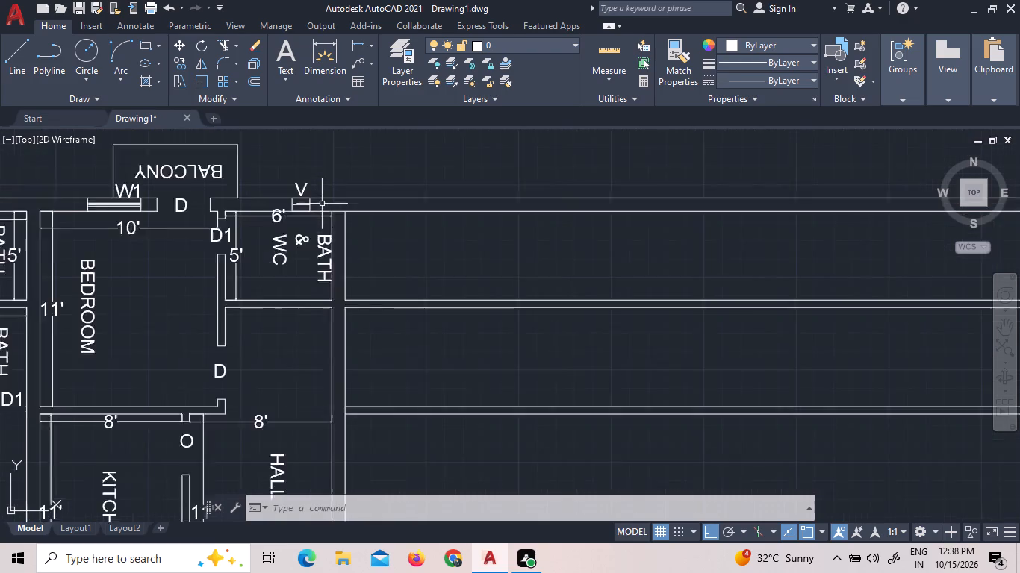
scroll(322, 204, down, 1)
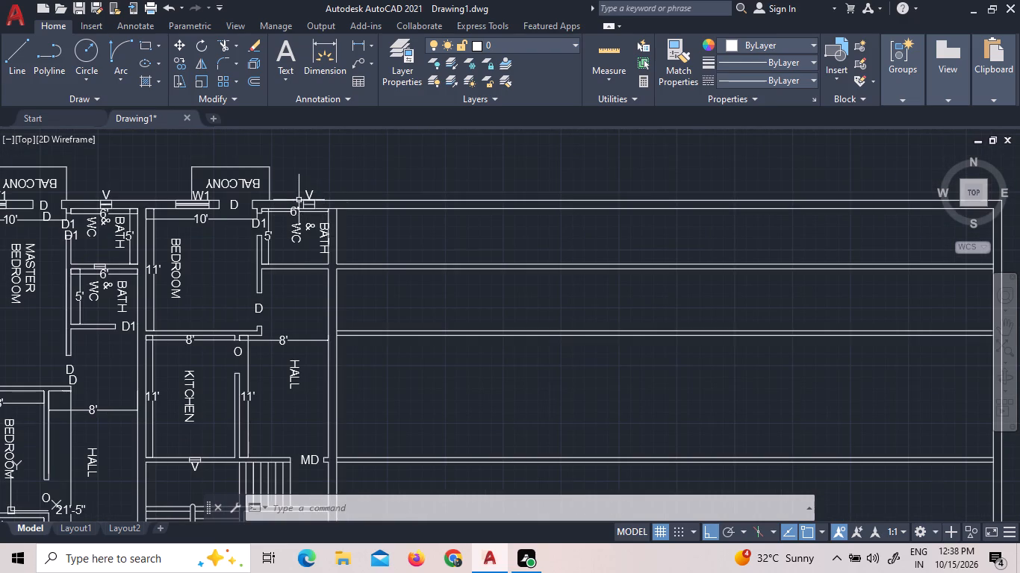
scroll(296, 189, down, 3)
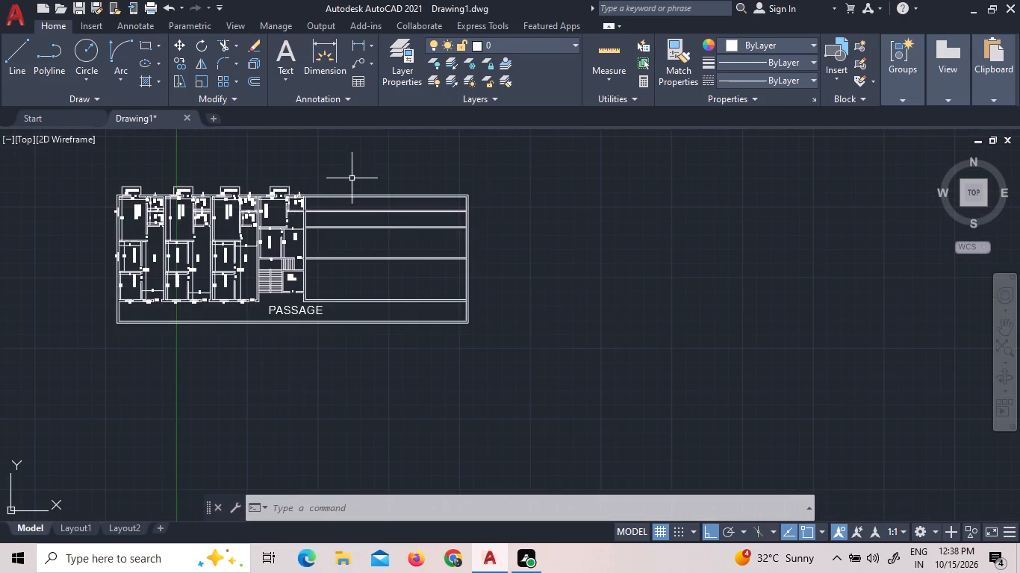
scroll(473, 211, up, 2)
middle_drag(149, 274, 494, 275)
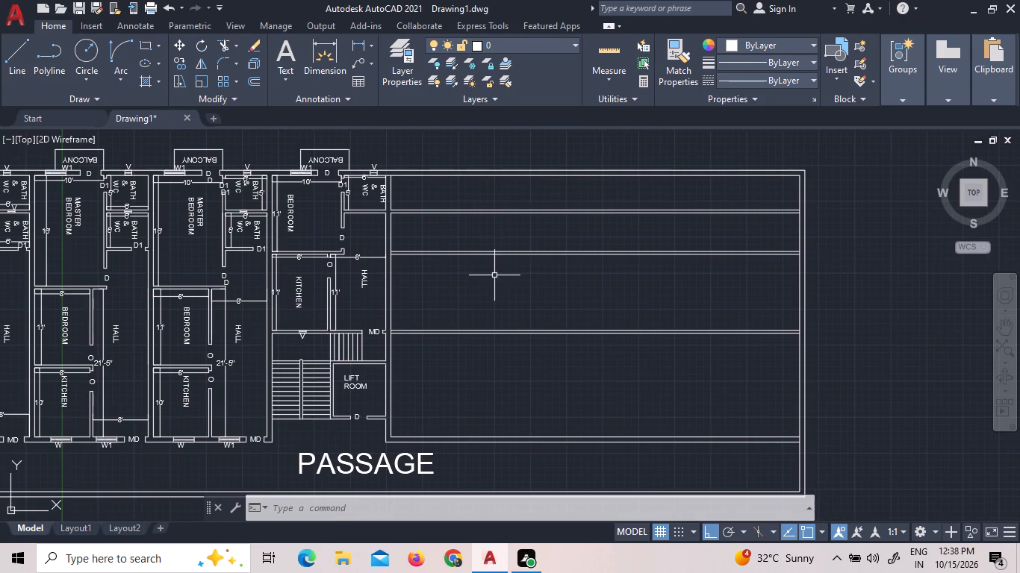
scroll(423, 222, up, 2)
scroll(265, 205, down, 3)
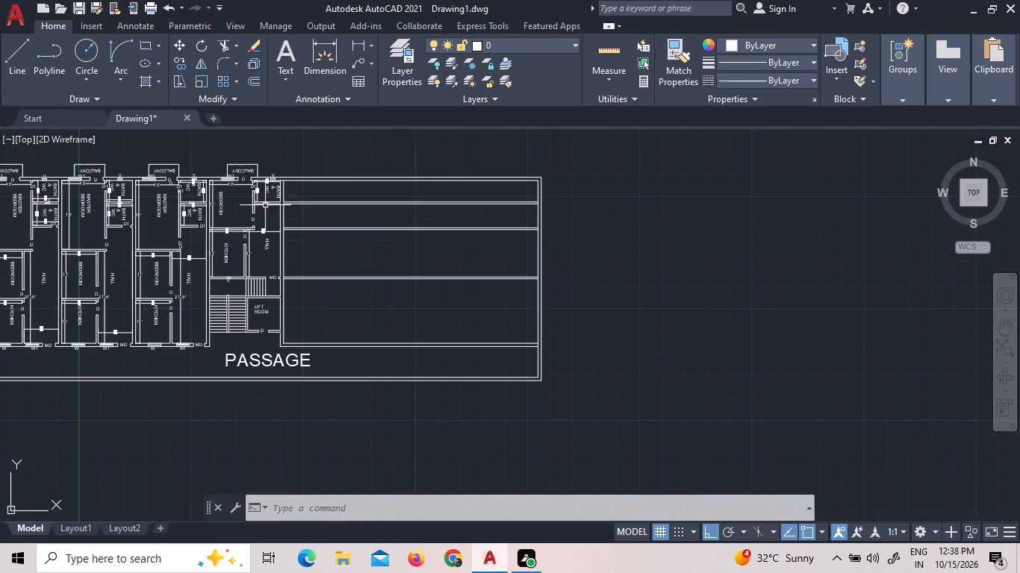
middle_drag(289, 235, 497, 248)
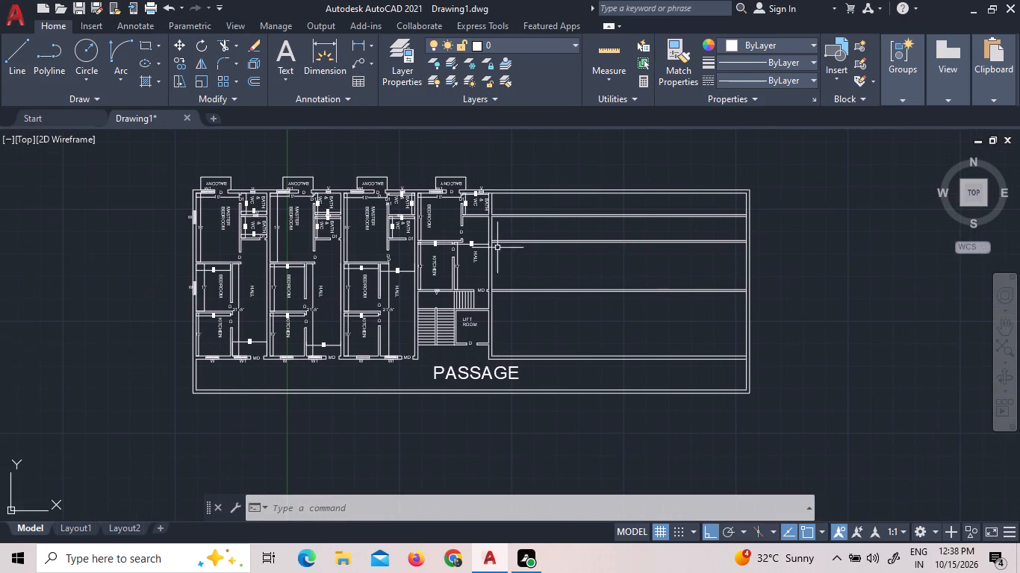
scroll(476, 375, up, 1)
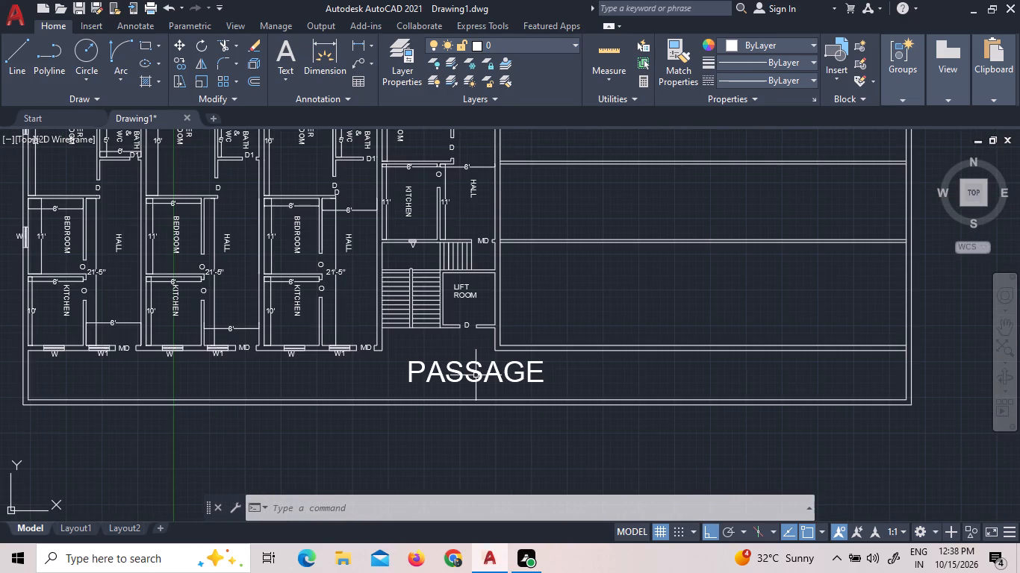
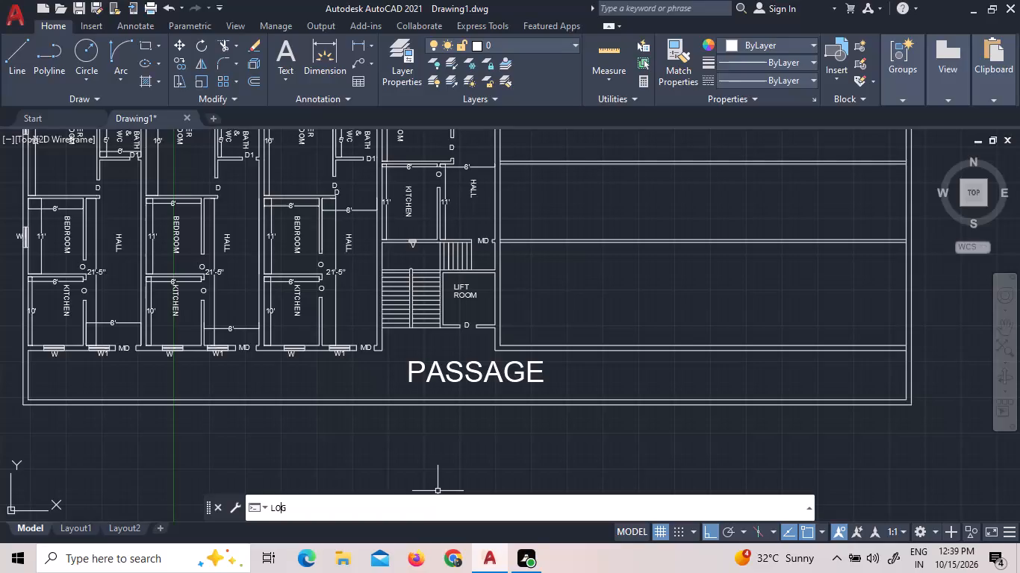
Turn on command log file recording with LOGFILEON.
key(Return)
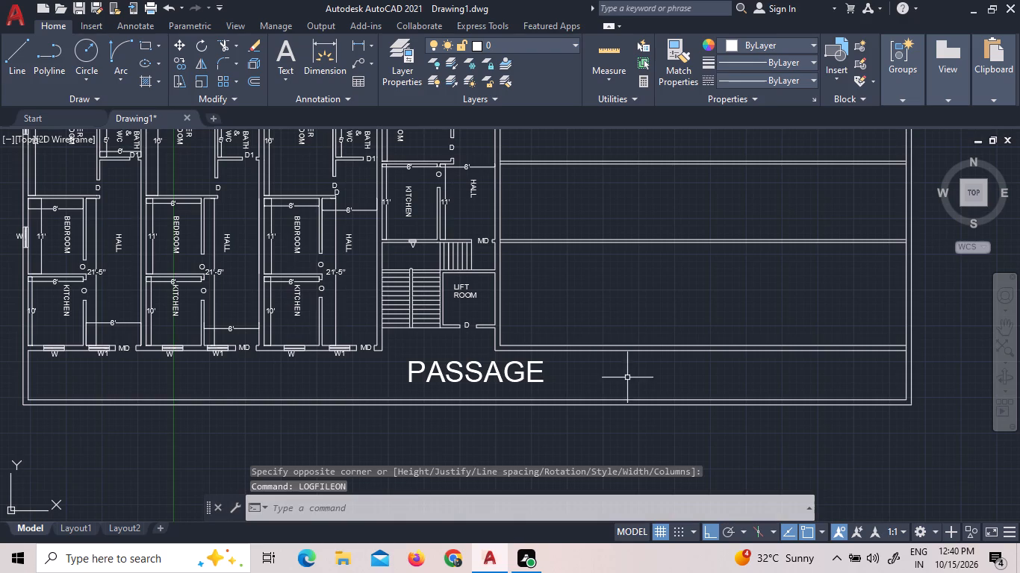
Erase the three pairs of horizontal wall lines crossing the empty block east of the staircase and lift room.
scroll(657, 334, down, 2)
scroll(791, 247, up, 3)
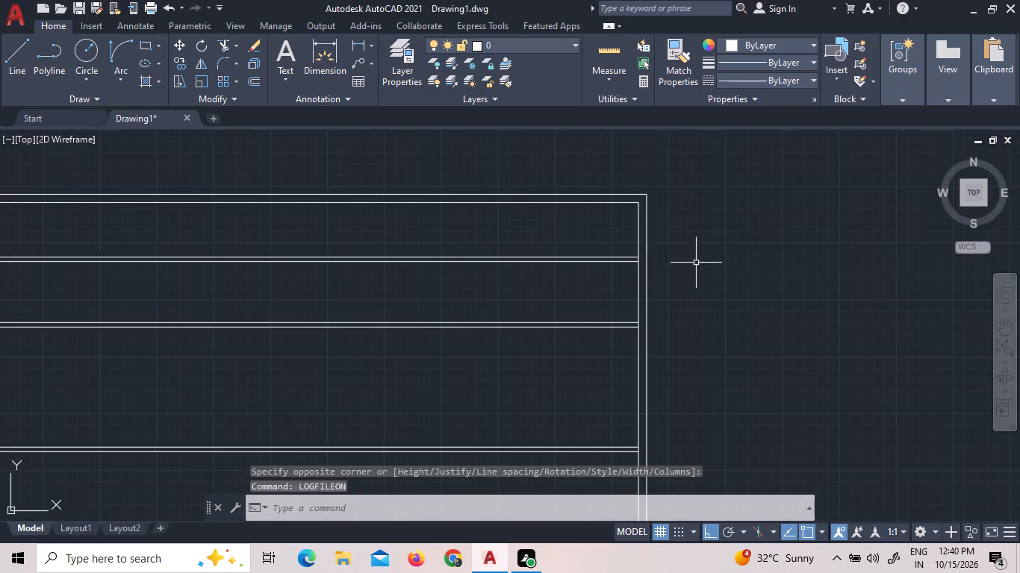
scroll(696, 263, down, 2)
drag(559, 358, 551, 354)
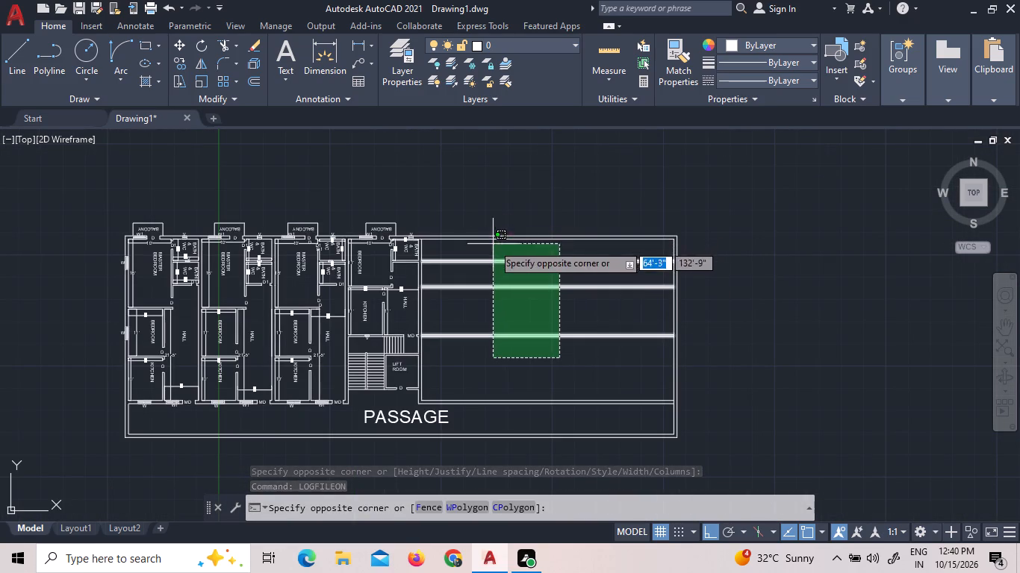
click(491, 251)
key(Delete)
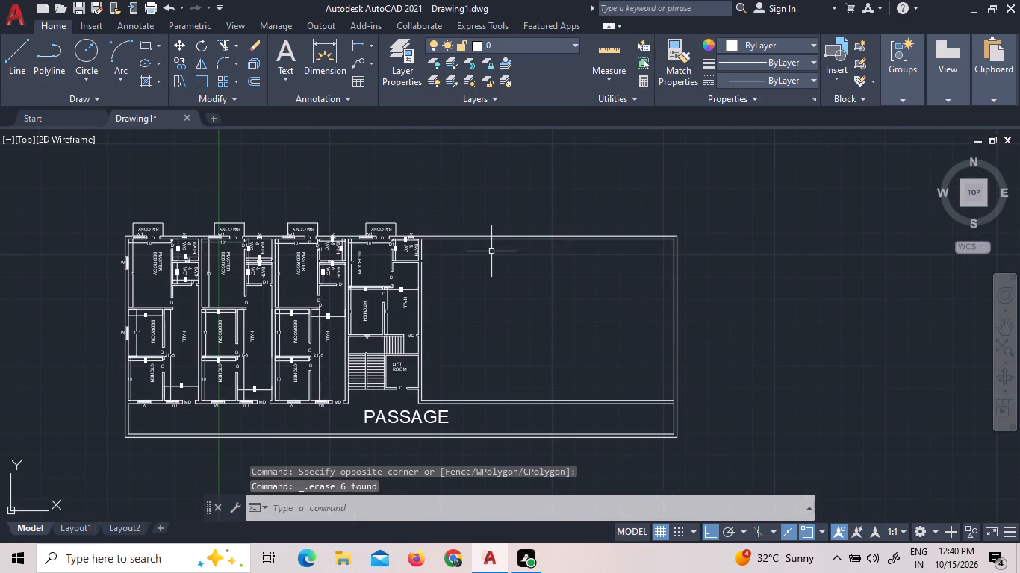
Join the two collinear segments of the vertical wall line on the east side of the bath and hall.
scroll(428, 278, up, 2)
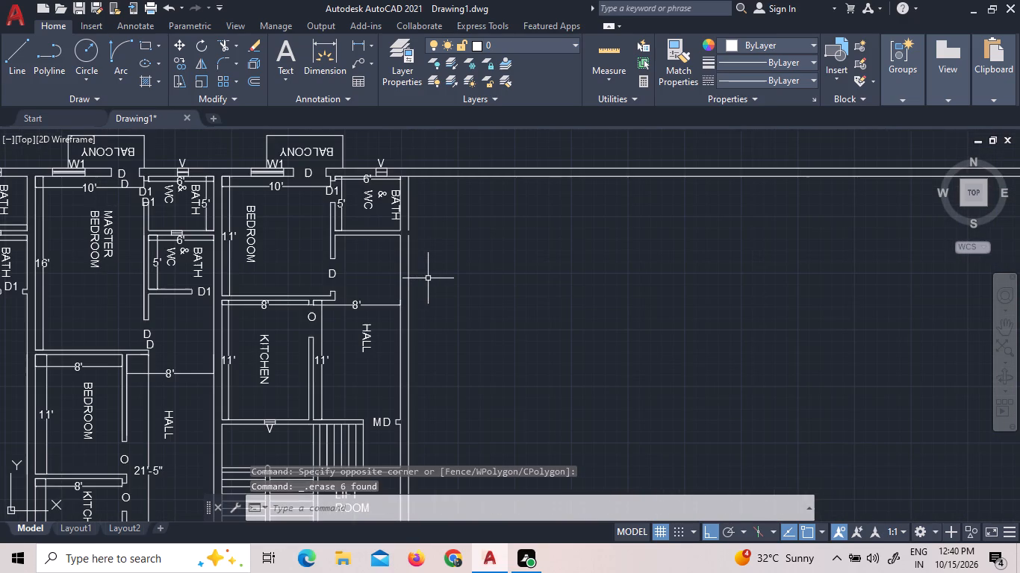
text(J)
key(space)
click(407, 255)
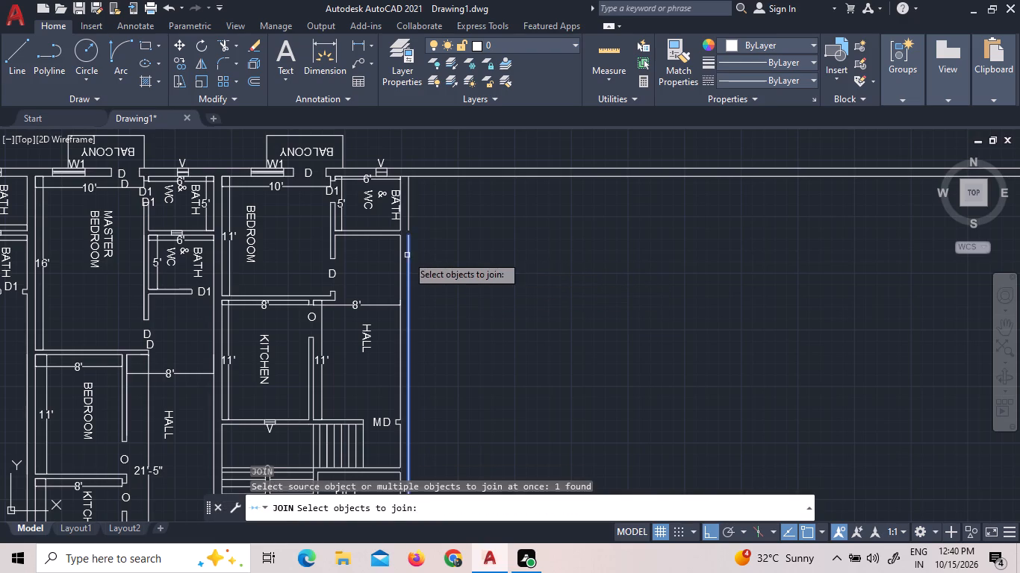
click(408, 215)
key(space)
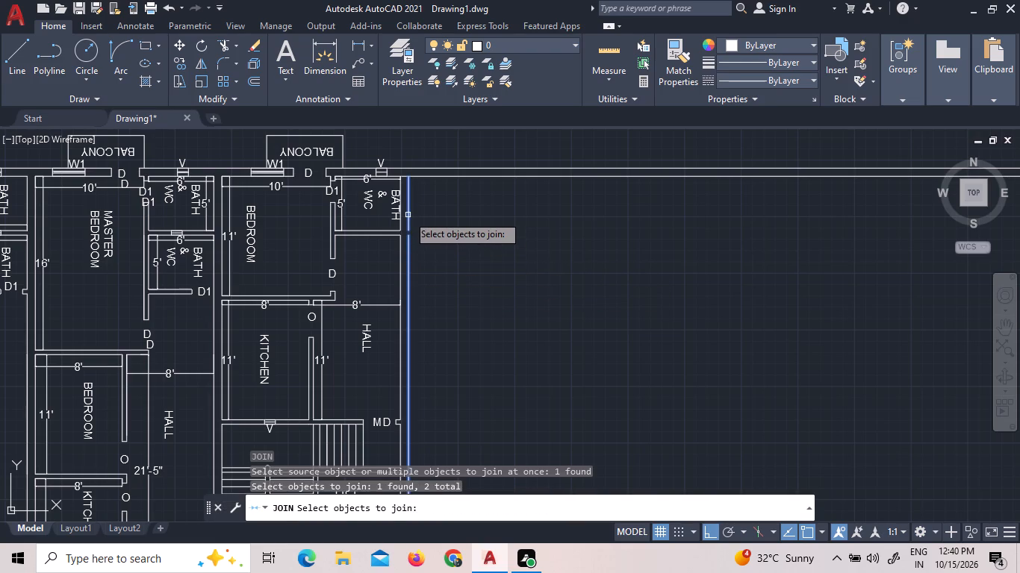
Trim the inner line of the upper outer wall across the thickness of the vertical wall beside the easternmost bath.
scroll(414, 175, up, 2)
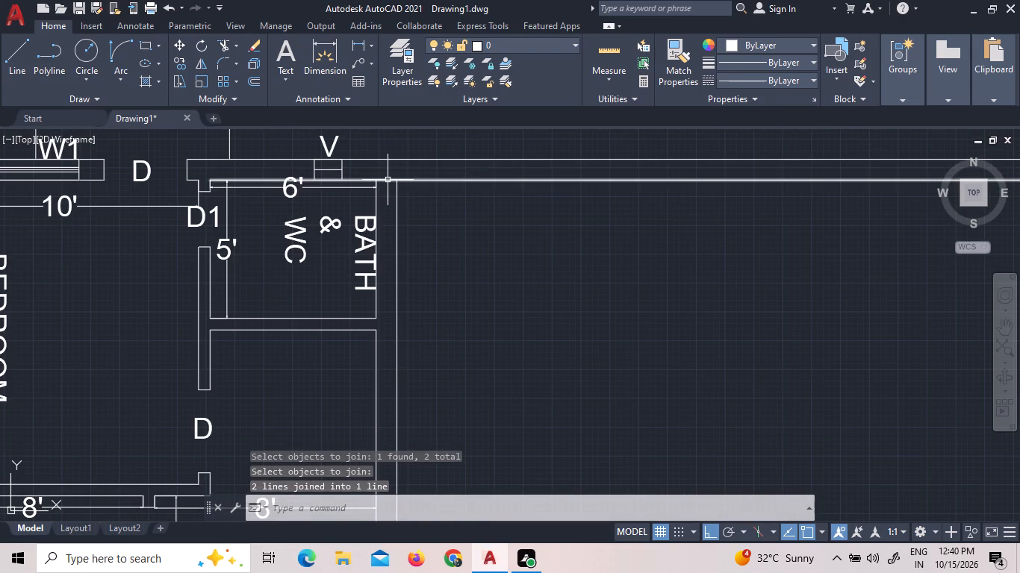
scroll(533, 195, down, 4)
scroll(495, 371, up, 2)
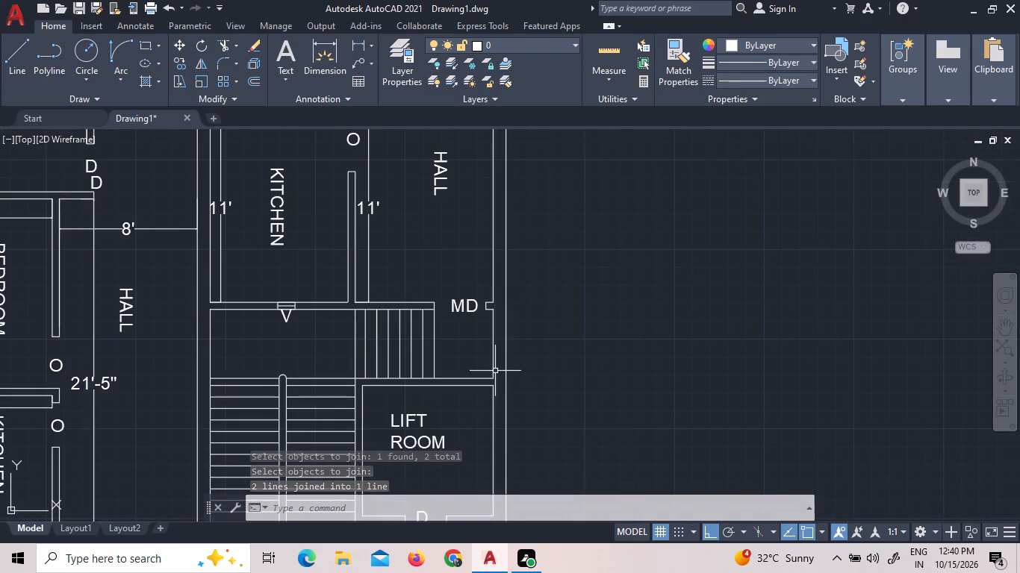
scroll(556, 365, down, 3)
scroll(553, 251, up, 3)
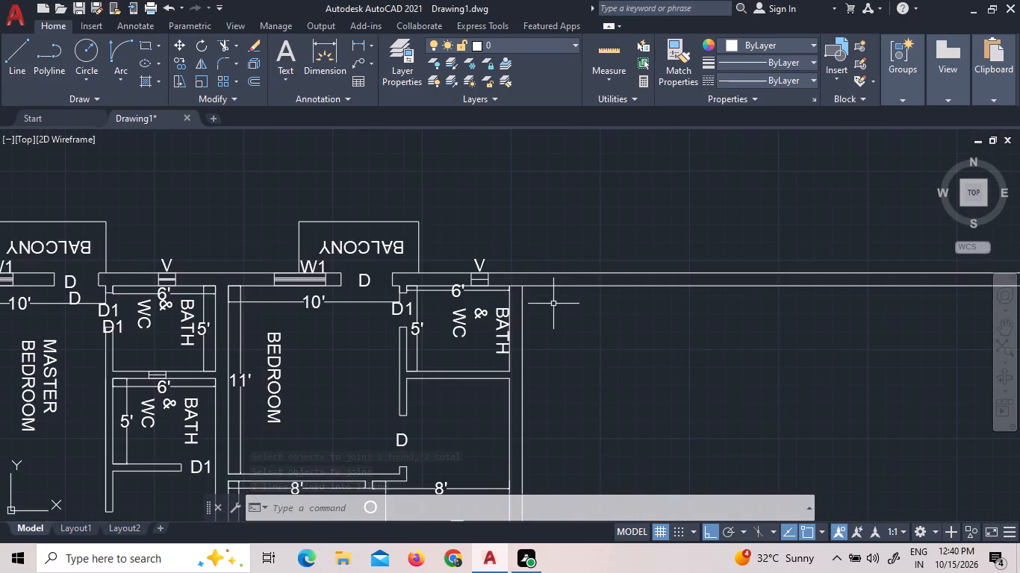
scroll(526, 276, up, 2)
key(Escape)
key(Escape)
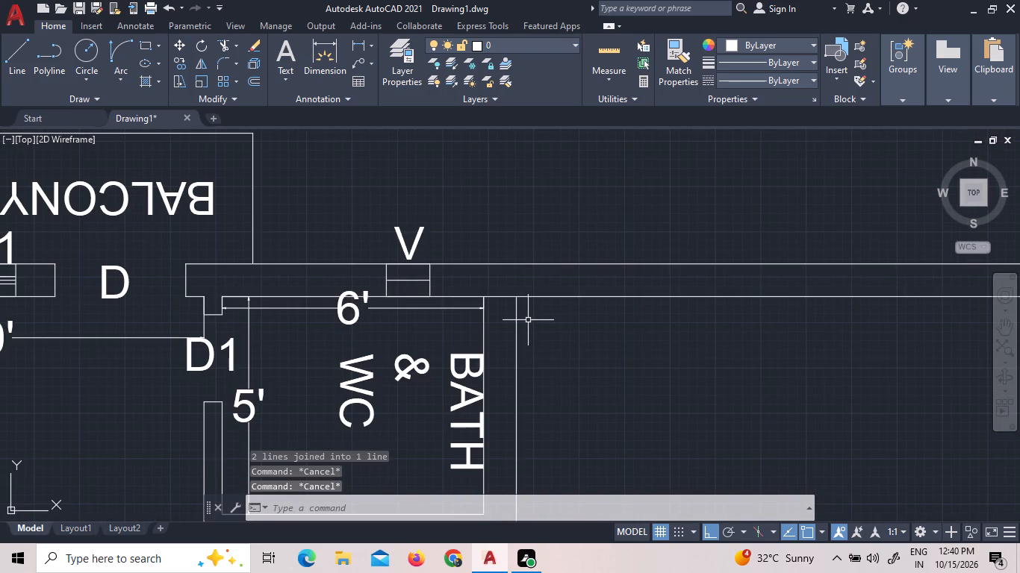
click(222, 40)
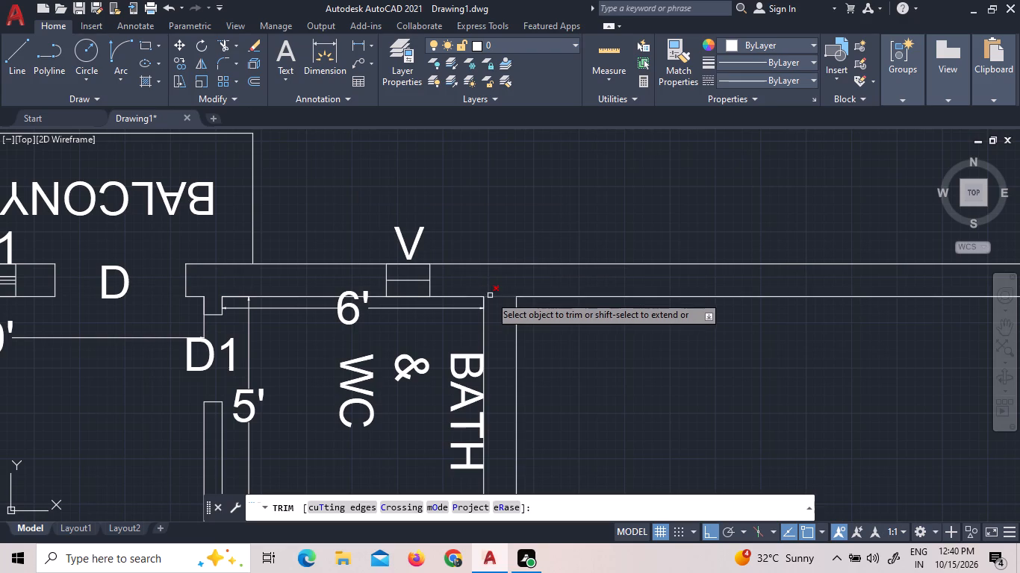
click(490, 295)
scroll(503, 240, down, 2)
scroll(525, 322, down, 2)
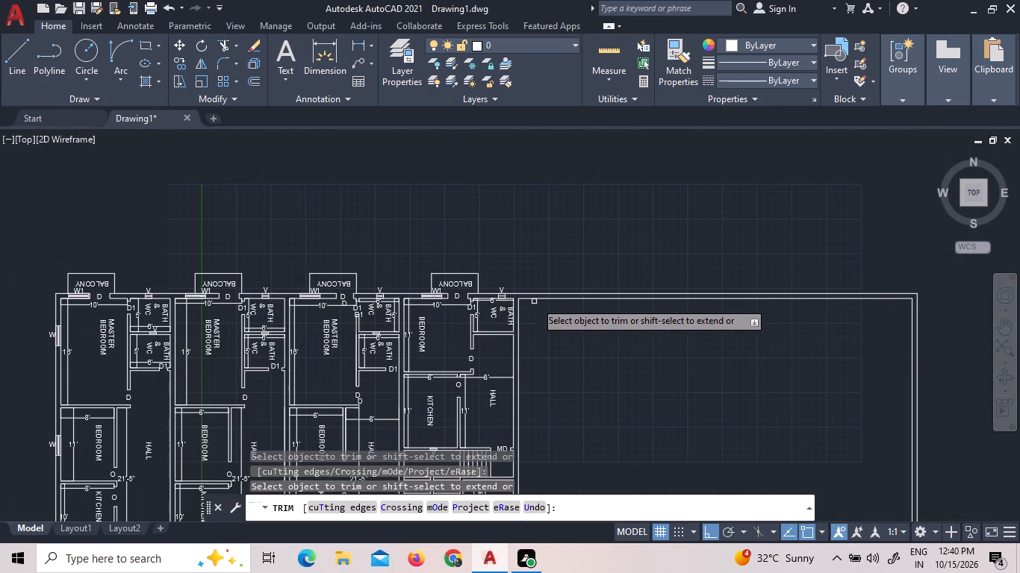
middle_drag(542, 310, 413, 186)
scroll(461, 162, down, 1)
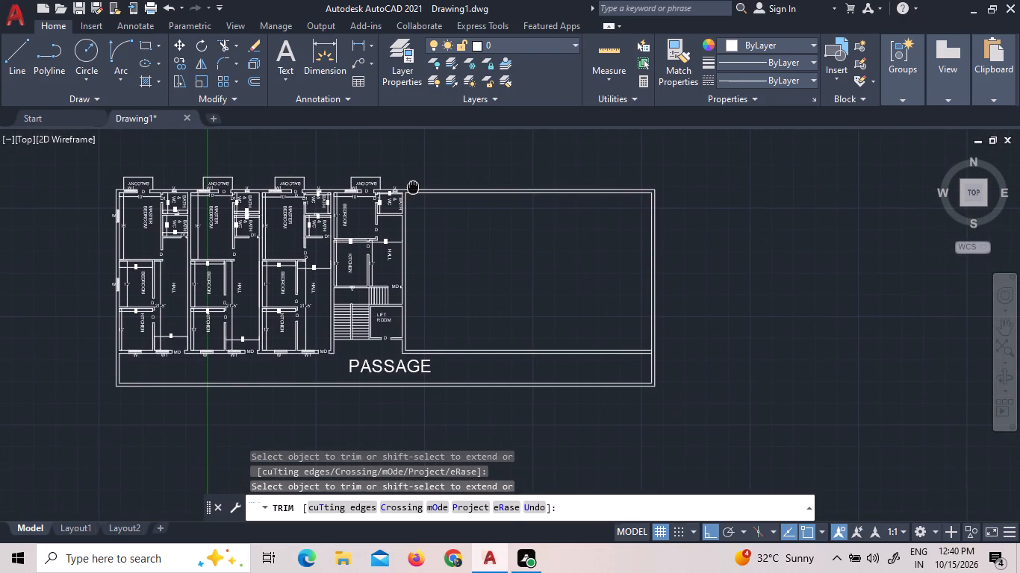
right_click(535, 218)
click(543, 231)
Offset the empty block's west inner wall line 10' eastward into the block.
scroll(550, 229, up, 1)
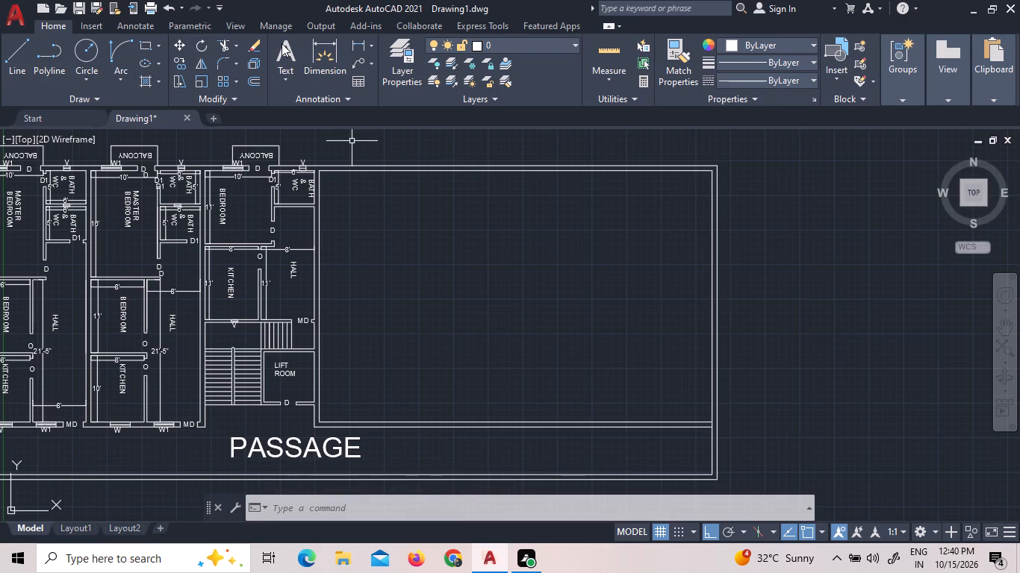
click(259, 81)
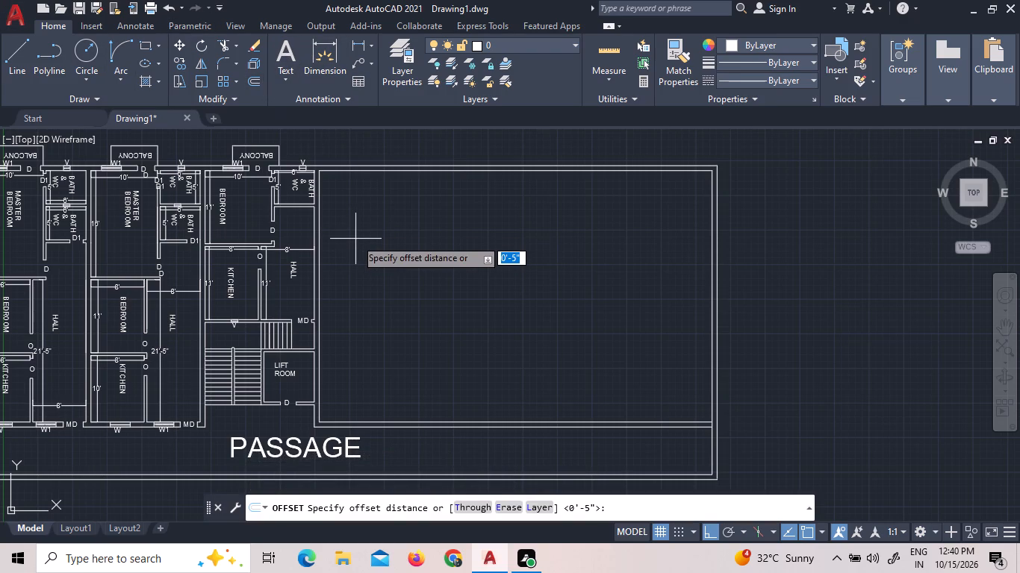
text(10')
key(Return)
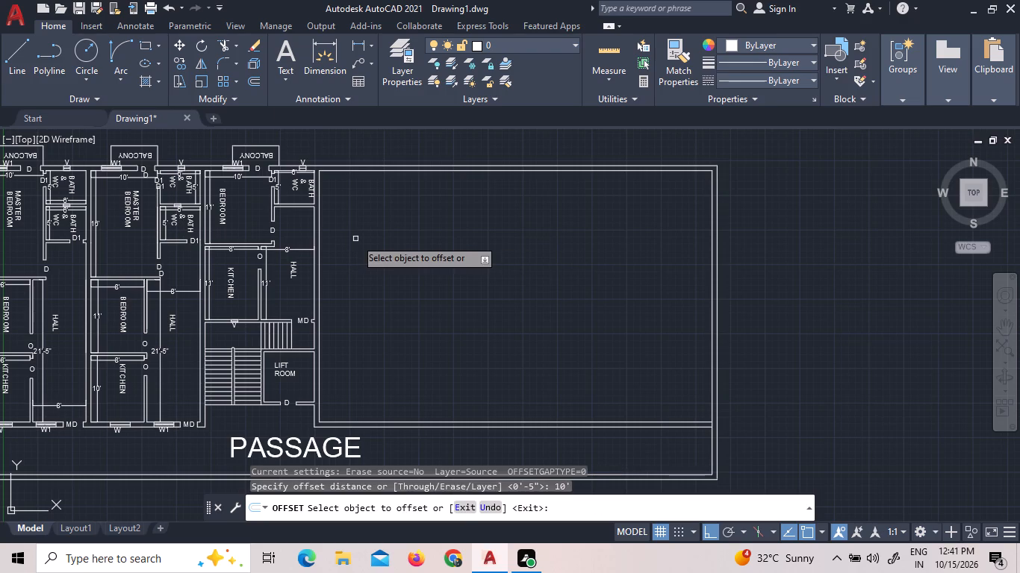
click(317, 231)
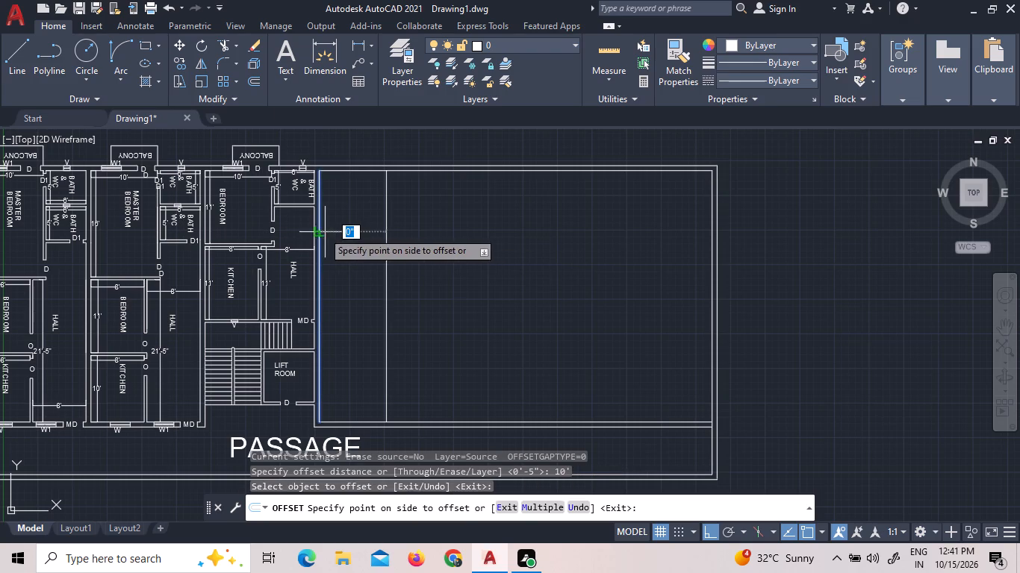
click(386, 235)
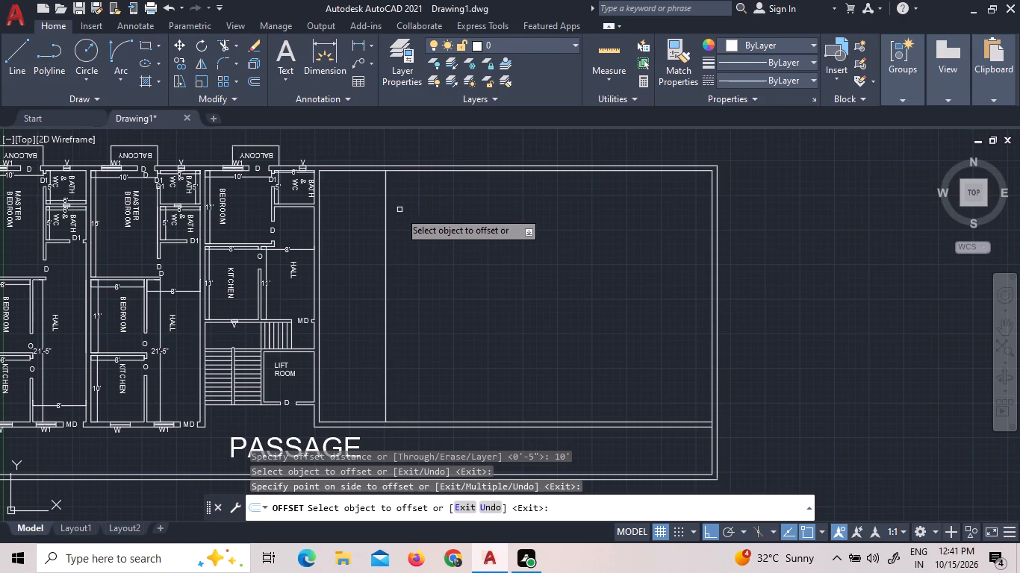
right_click(402, 221)
click(420, 231)
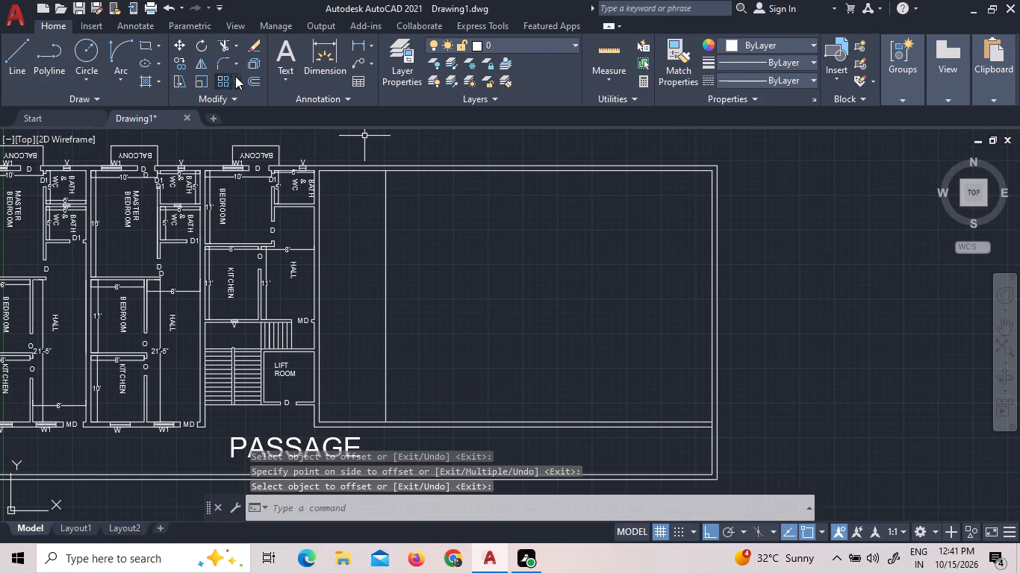
Offset the new vertical partition line 5" eastward to give the wall its thickness.
click(251, 82)
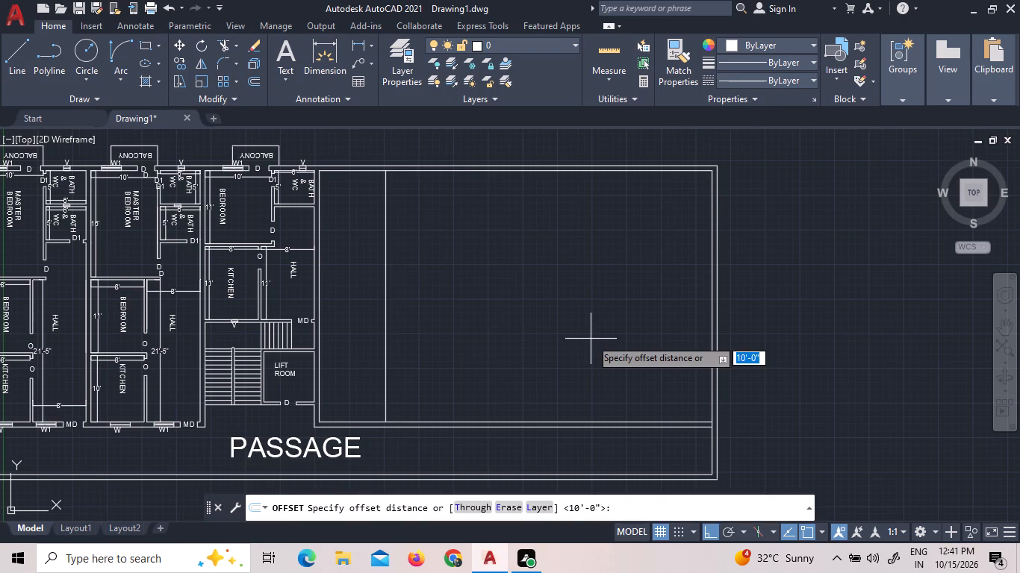
text(5")
key(Return)
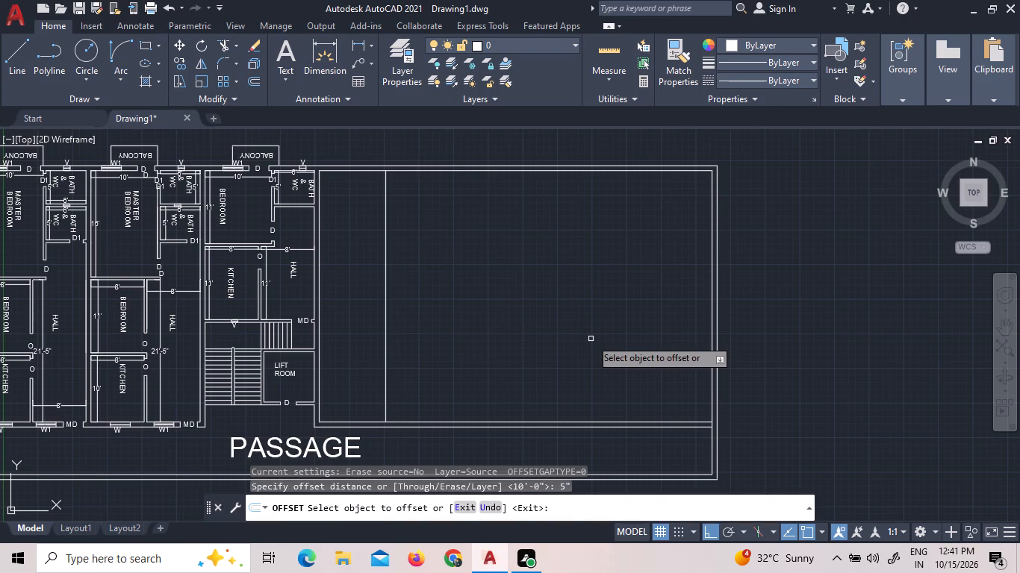
click(385, 275)
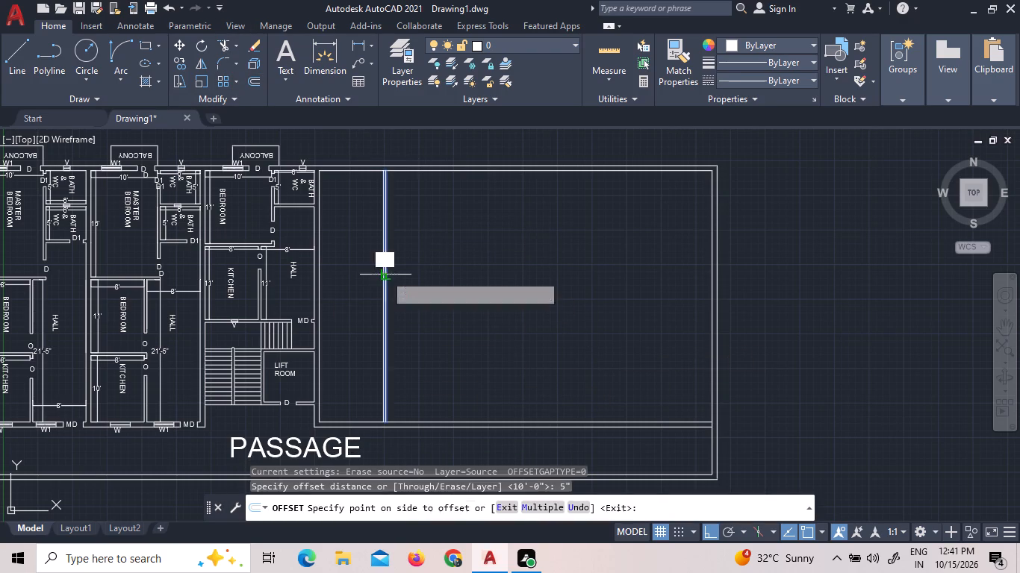
click(432, 276)
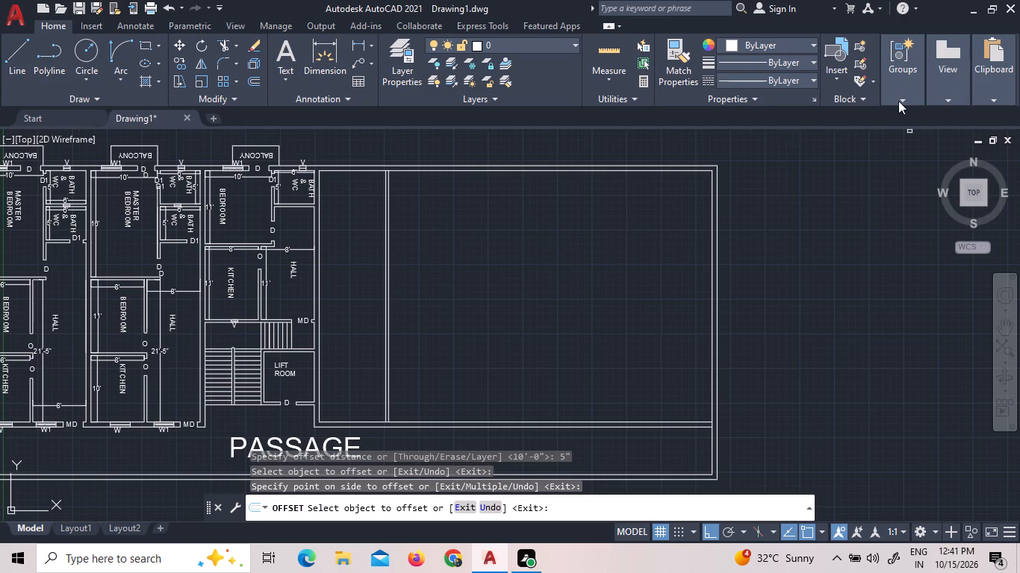
Quick-measure the width and depth of the strip between the block's west wall and the new partition.
click(603, 56)
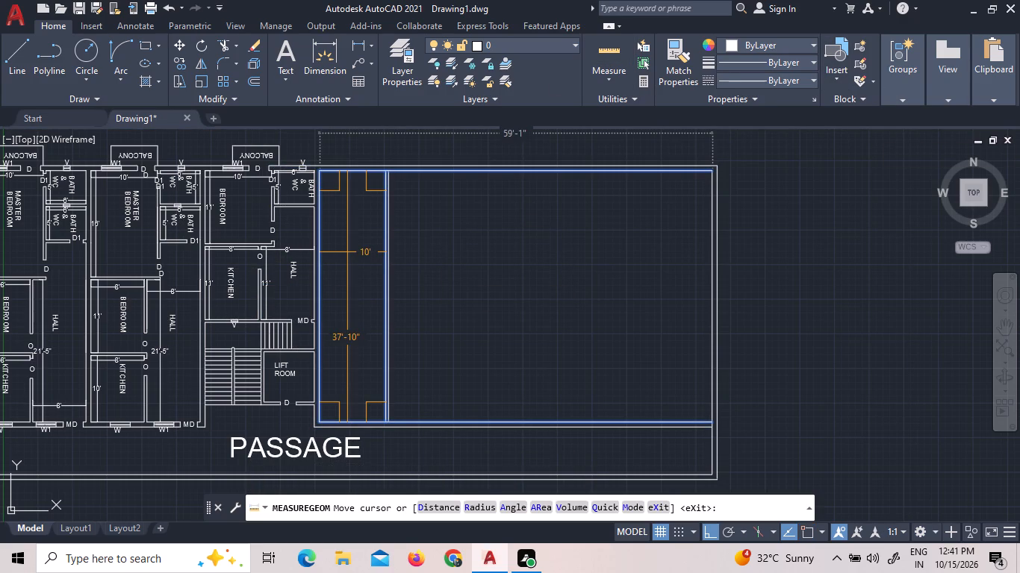
right_click(504, 259)
click(511, 264)
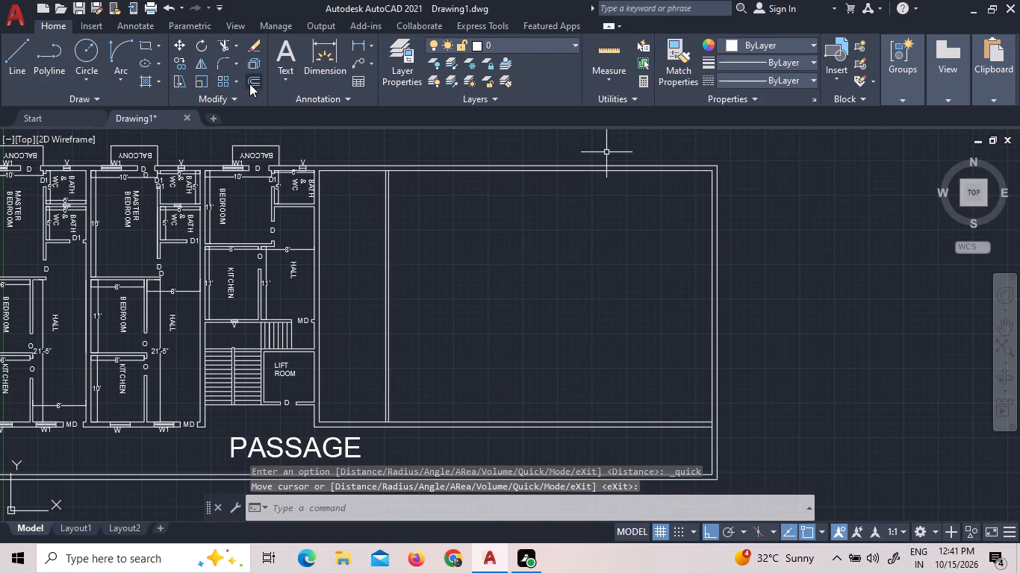
Offset the inner line of the block's upper outer wall 16' downward.
click(252, 84)
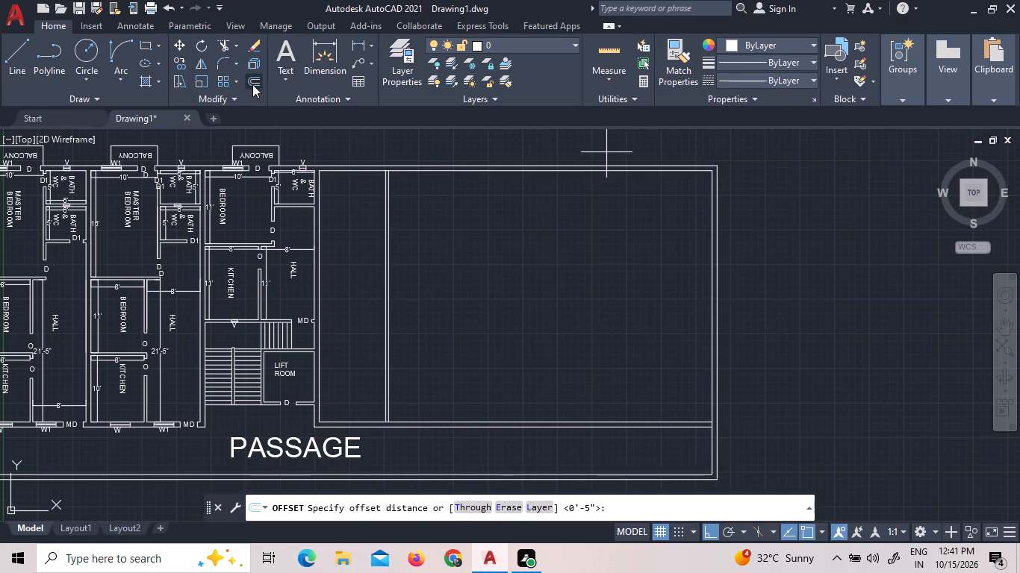
text(16')
key(Return)
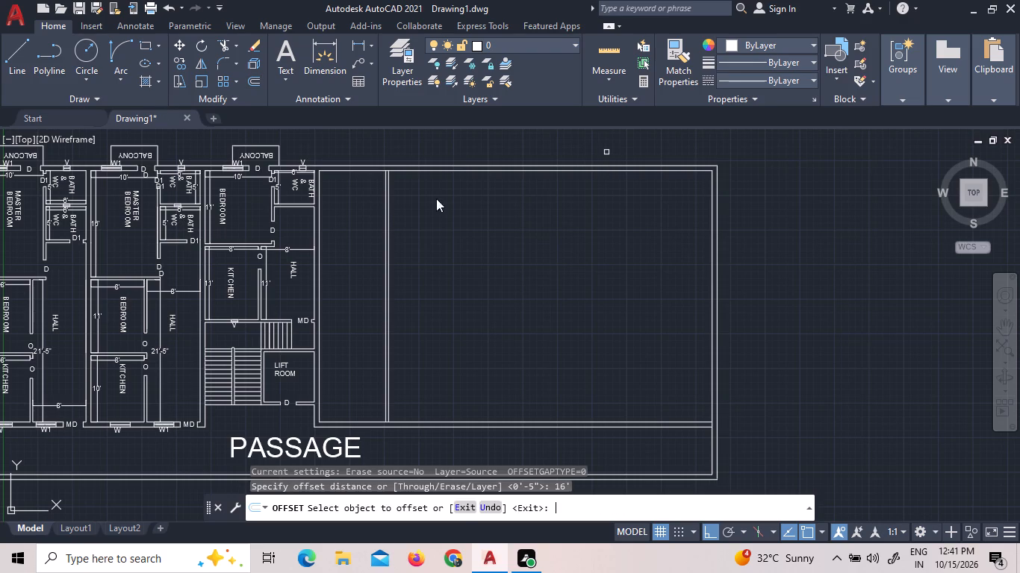
click(364, 170)
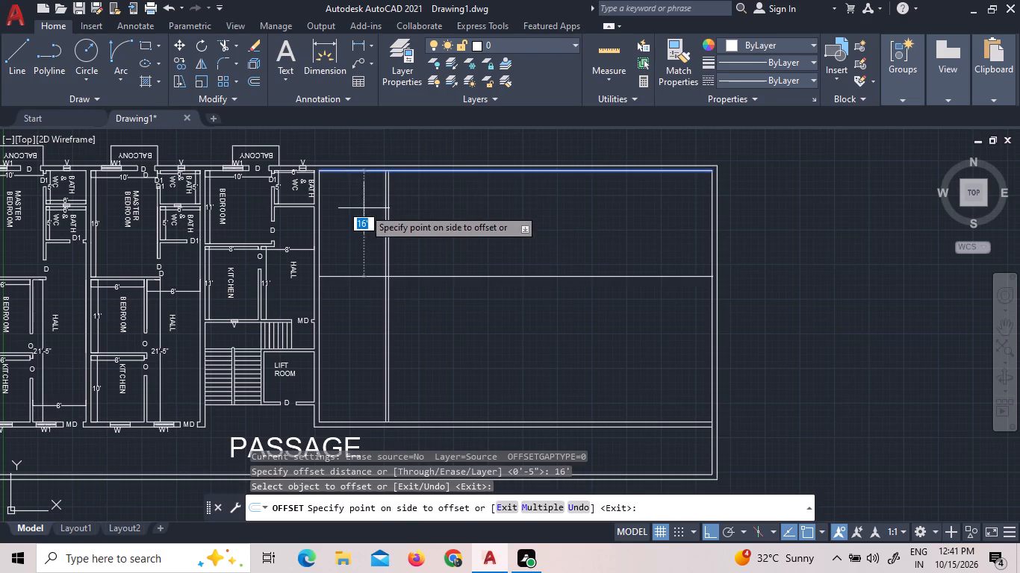
click(364, 208)
Offset the new horizontal partition line 5" downward to give the wall its thickness.
click(261, 78)
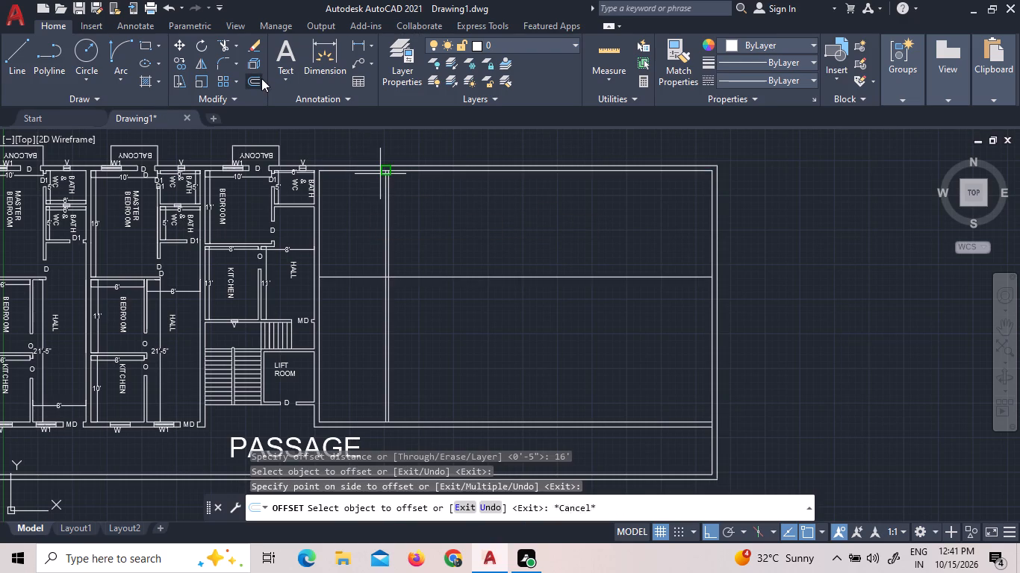
key(5)
key(shift+quotedbl)
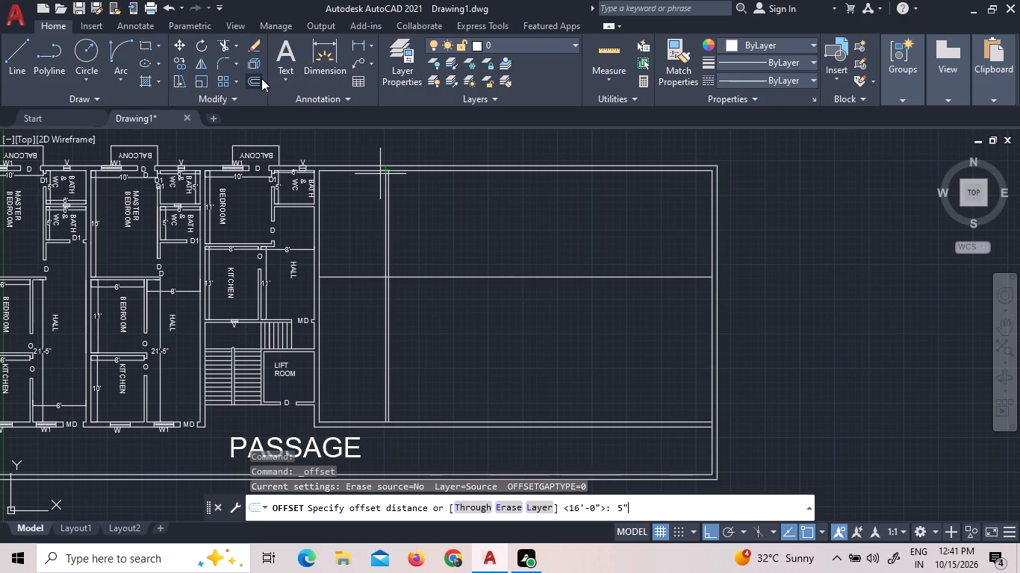
key(Return)
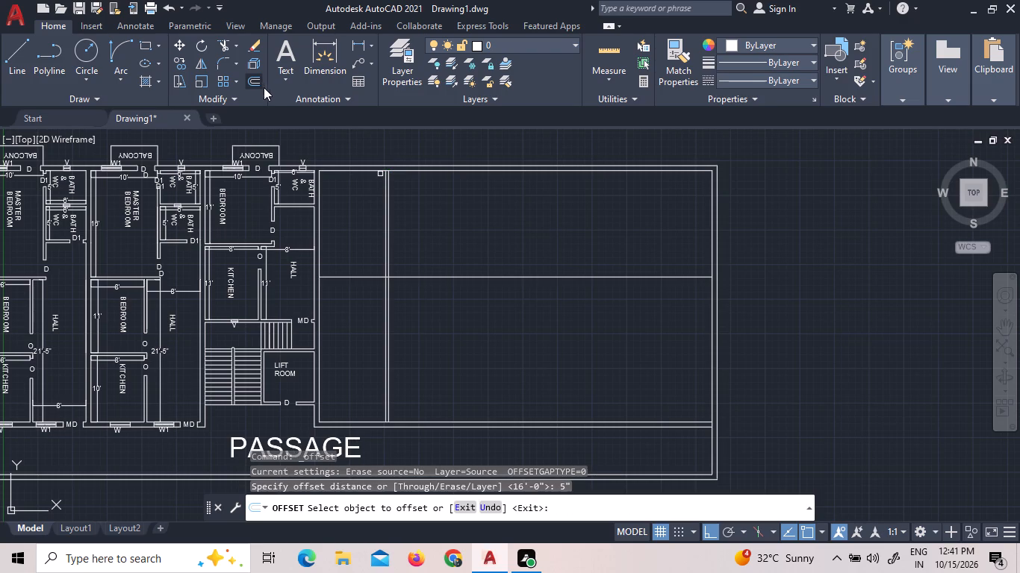
click(361, 277)
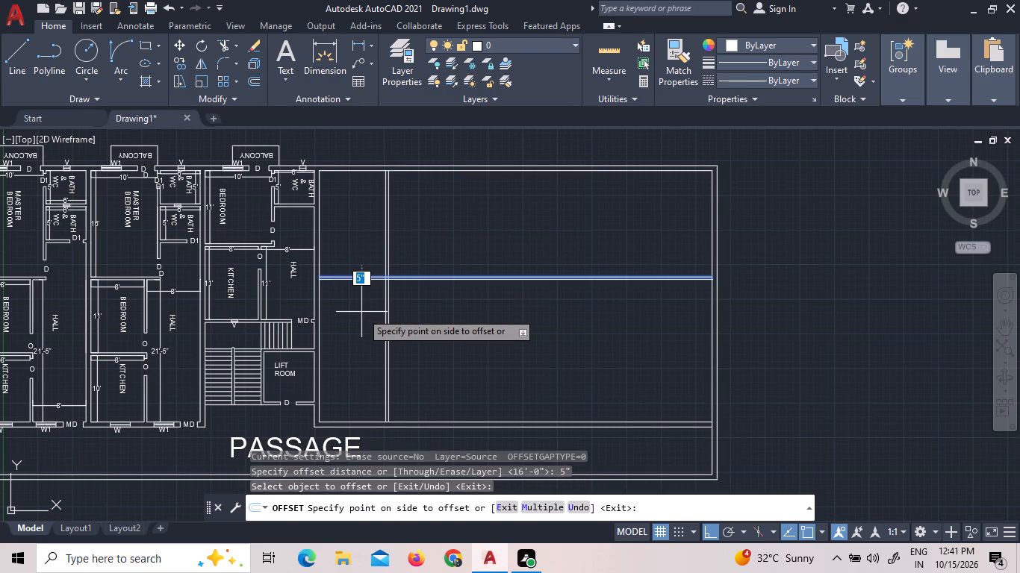
click(361, 312)
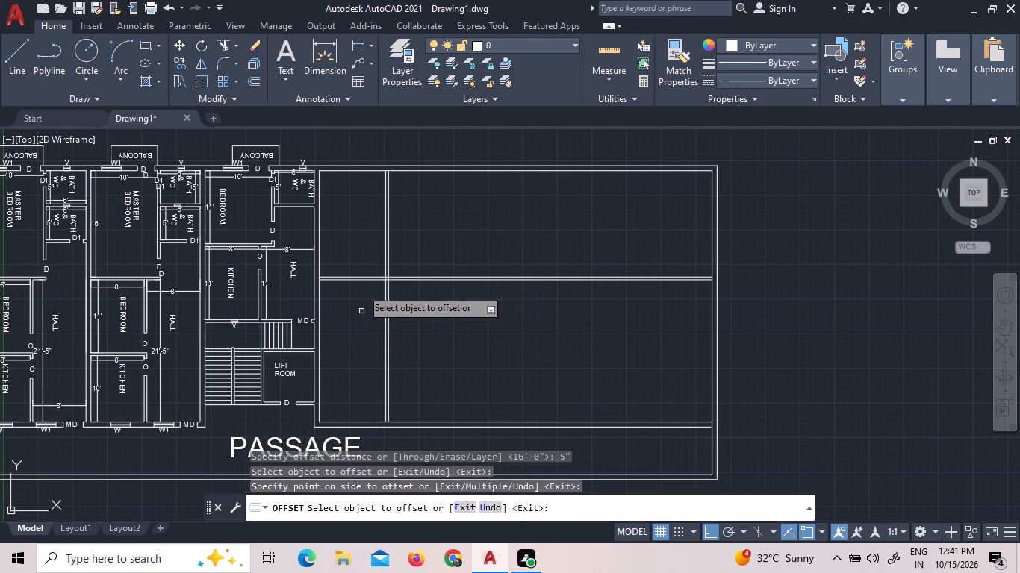
Offset the lower line of the horizontal partition 11' downward.
click(253, 78)
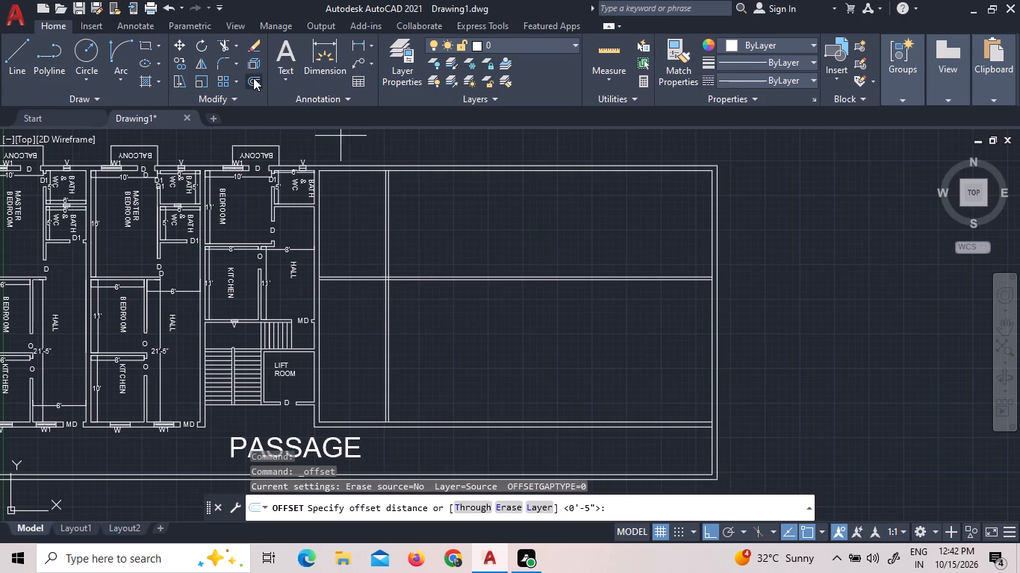
text(11)
key(apostrophe)
key(Return)
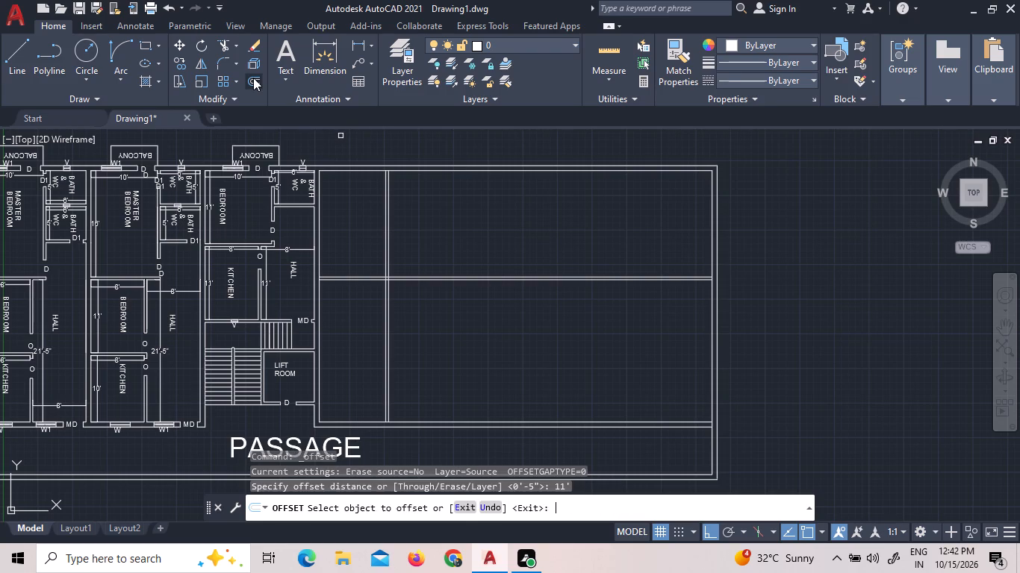
click(376, 280)
click(371, 303)
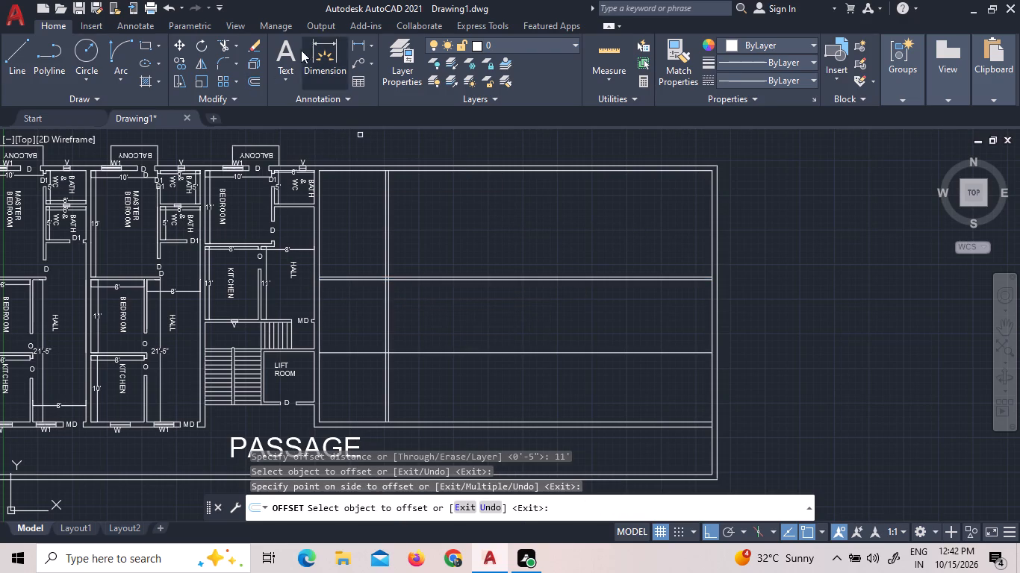
Offset the second horizontal partition line 5" downward to form its wall thickness.
click(260, 78)
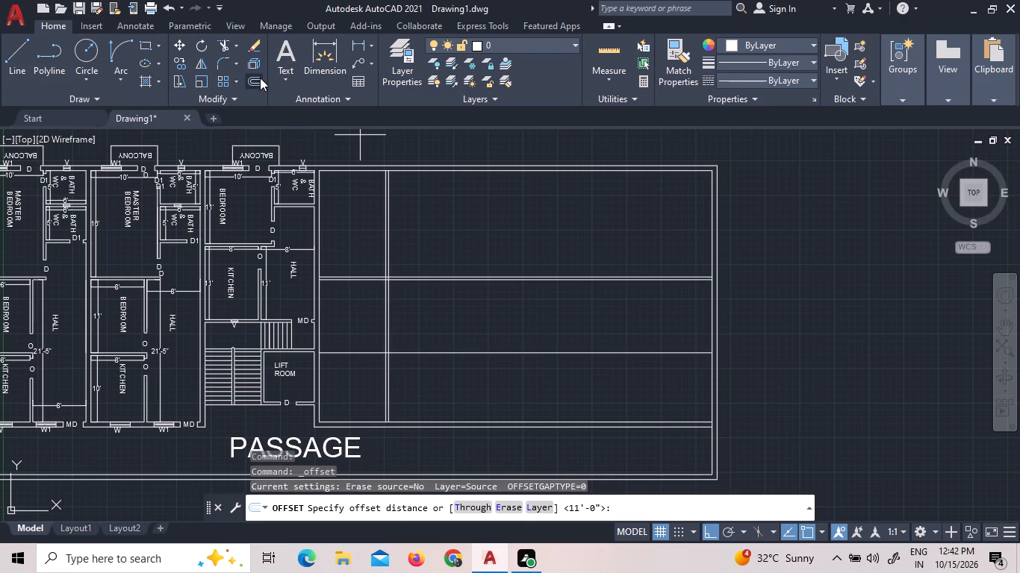
text(5")
key(Return)
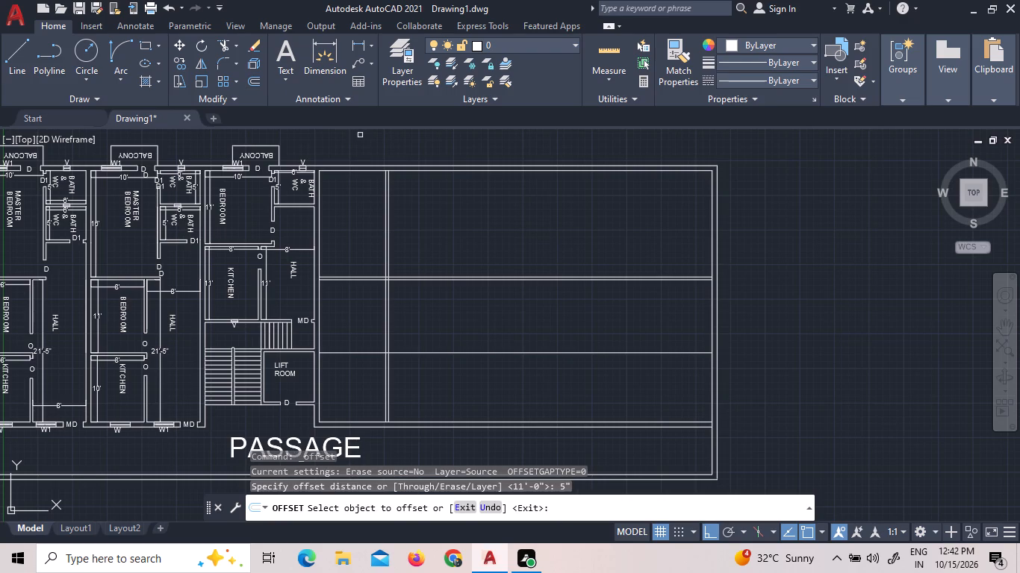
click(373, 354)
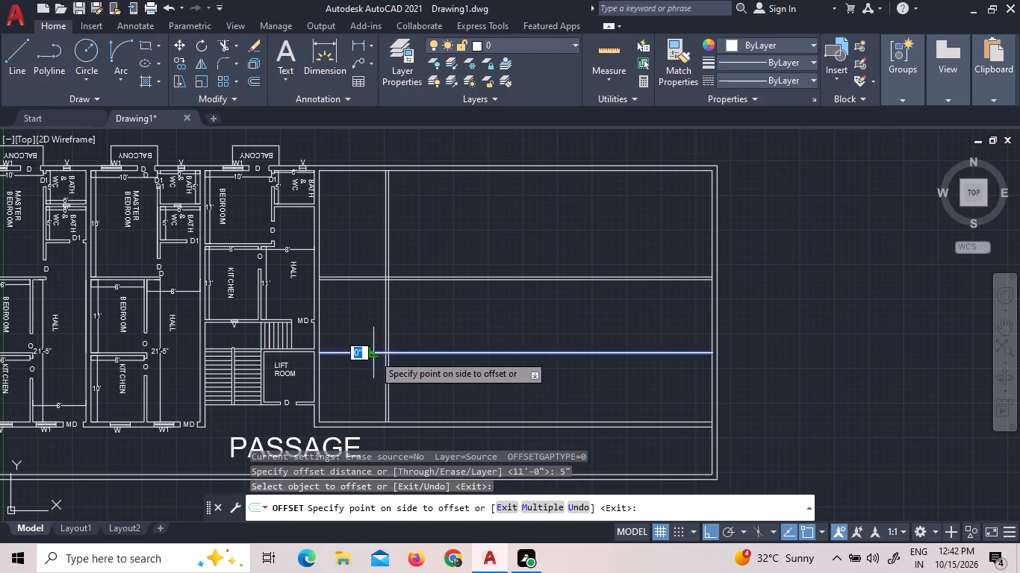
click(373, 366)
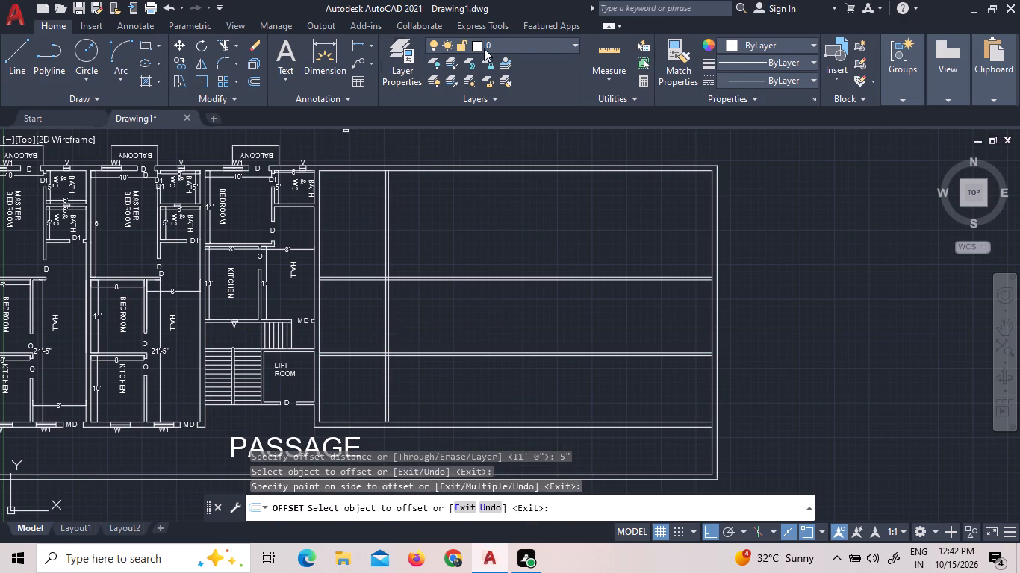
Quick-measure the width and depth of the space between the two horizontal partitions, beside the block's west wall.
click(591, 47)
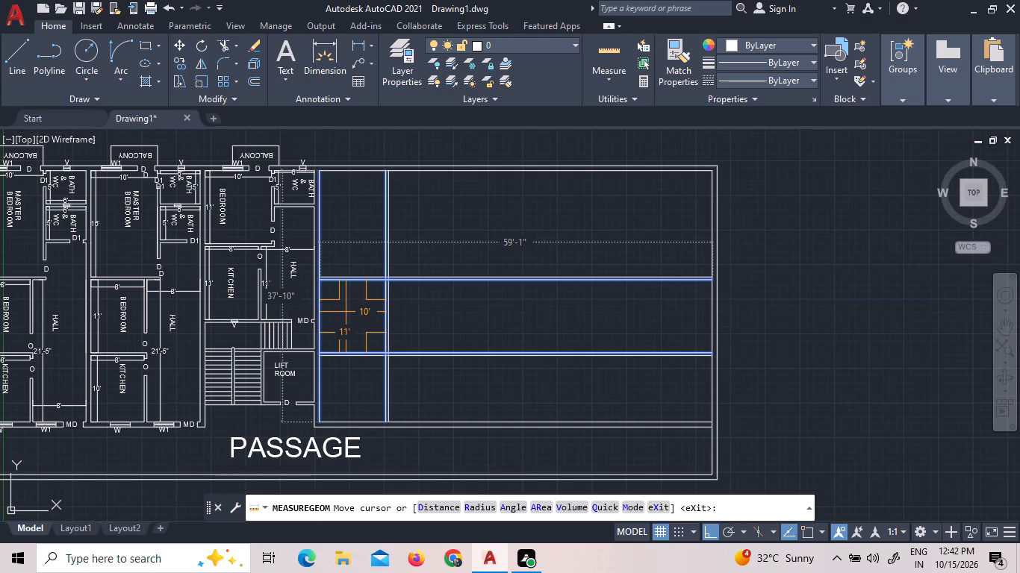
right_click(399, 311)
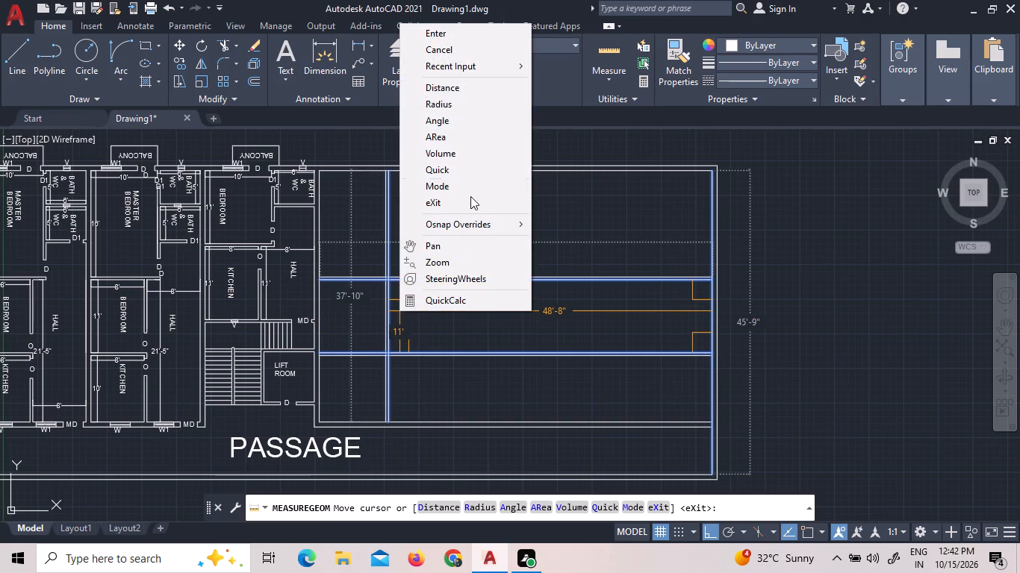
click(444, 37)
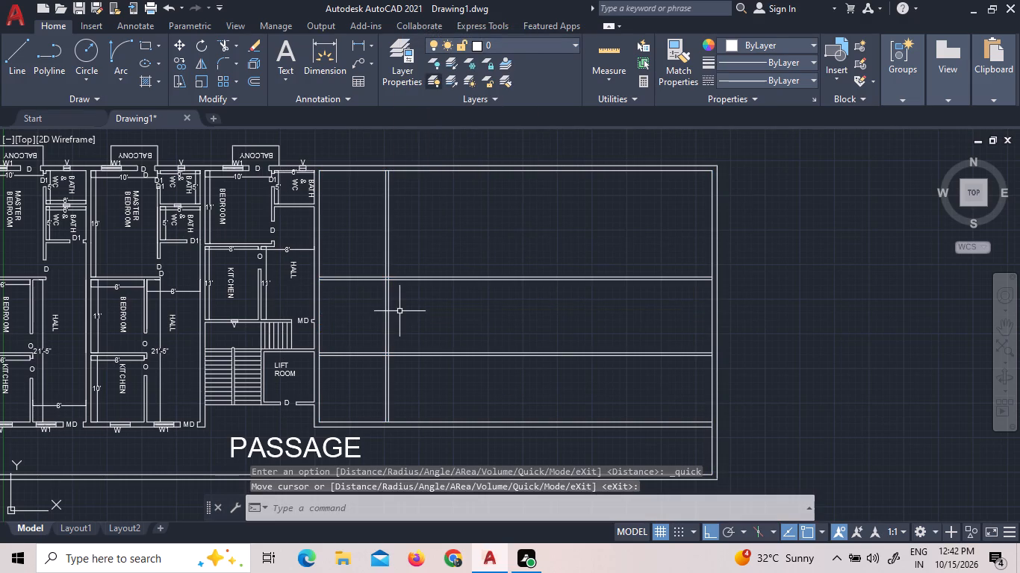
Trim both vertical partition lines out of the middle and lower strips of the block.
click(220, 48)
click(423, 316)
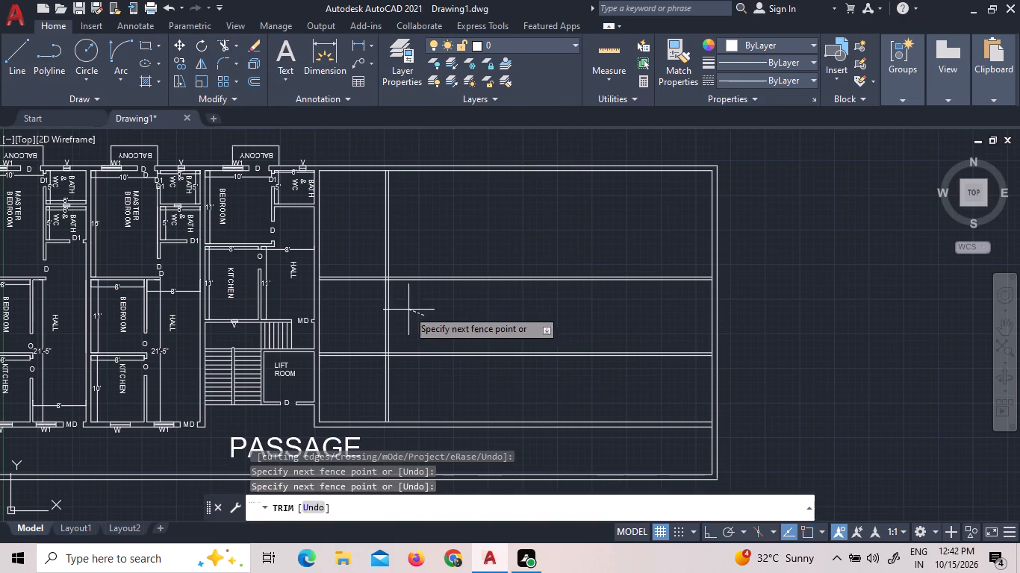
click(374, 300)
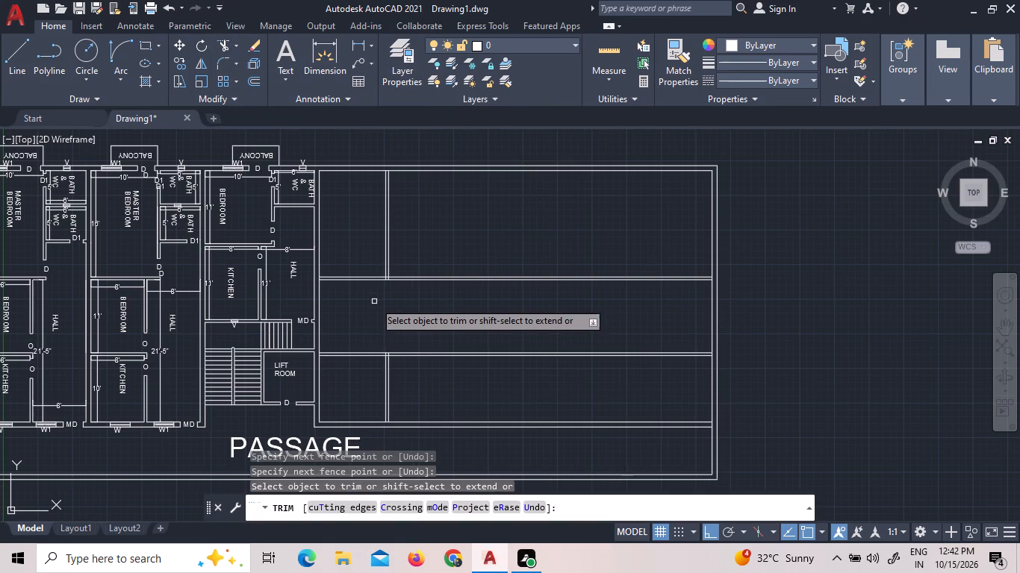
click(387, 402)
click(385, 395)
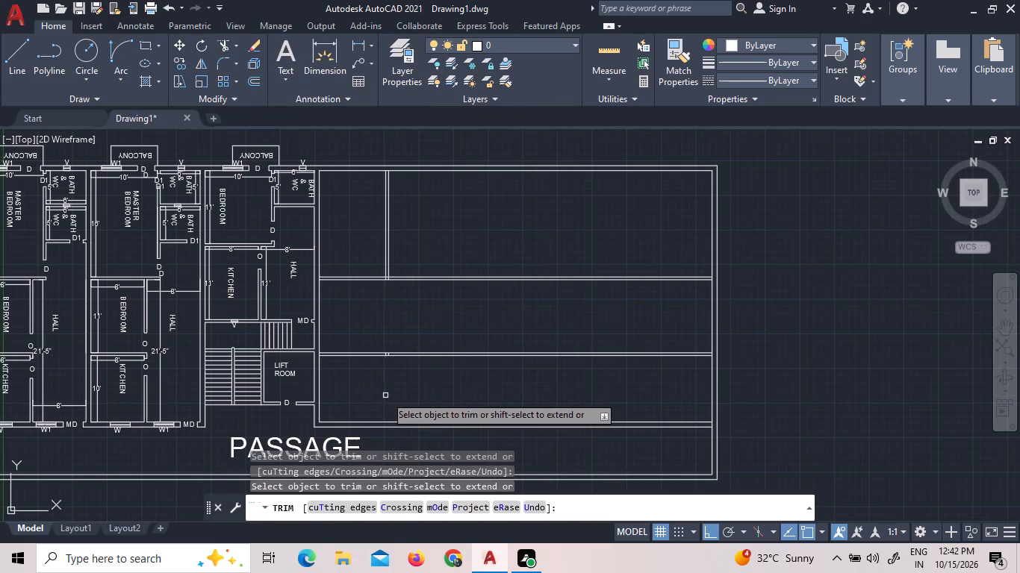
Trim the leftover vertical stubs inside the lower horizontal partition and the west stub inside the upper one.
scroll(389, 359, up, 5)
click(378, 341)
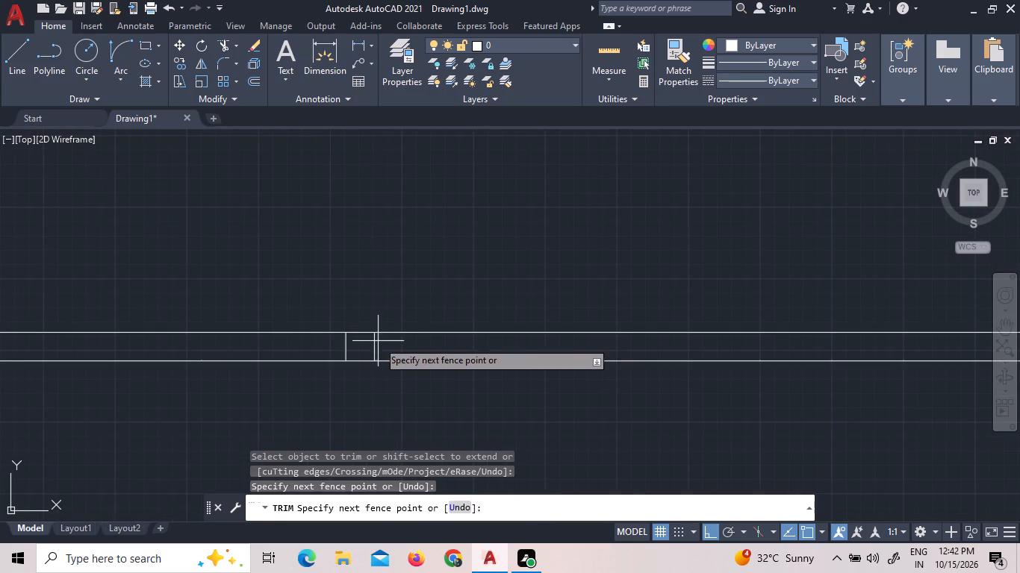
click(331, 339)
scroll(439, 204, down, 3)
scroll(427, 297, down, 3)
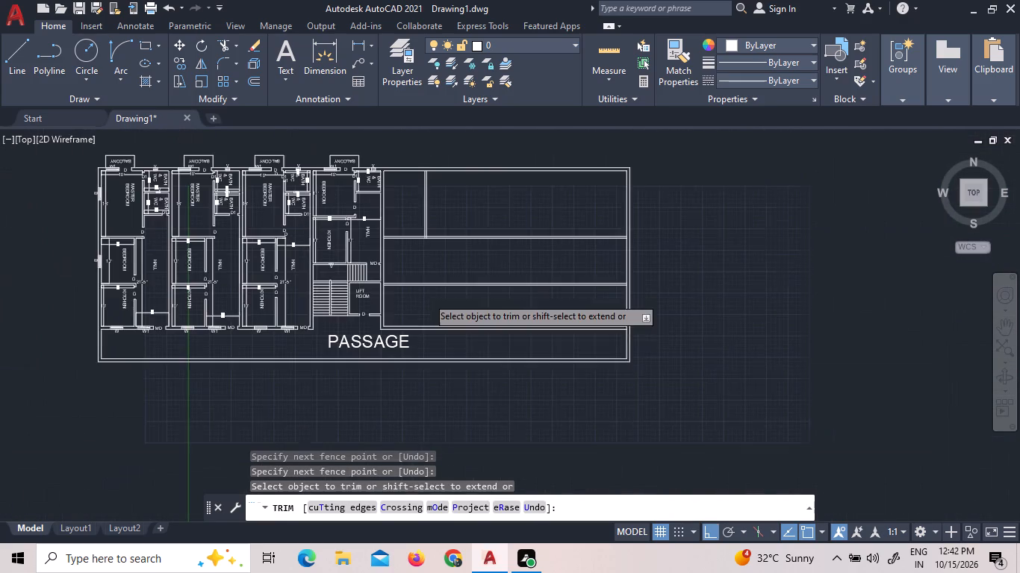
scroll(396, 218, up, 4)
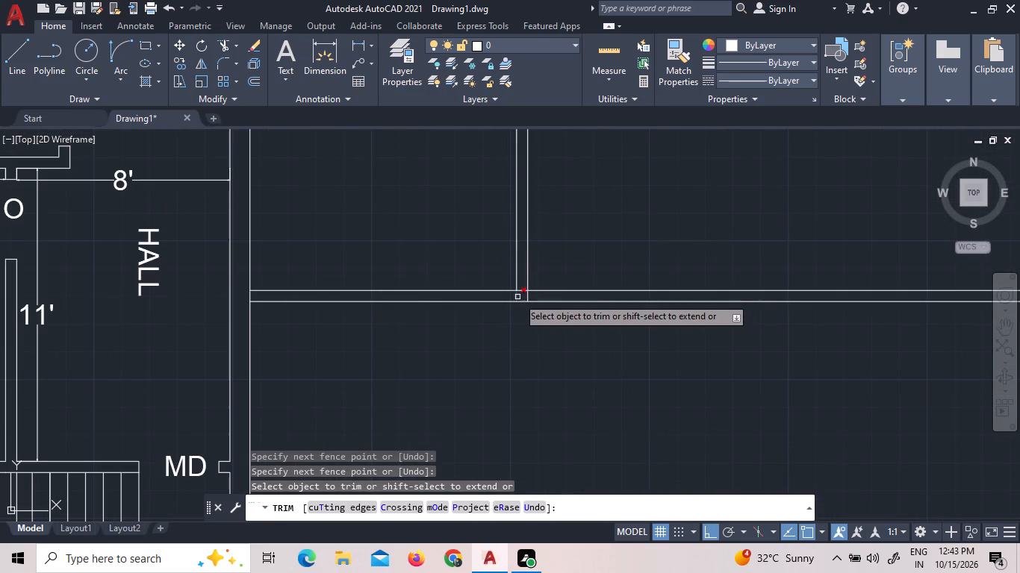
click(517, 295)
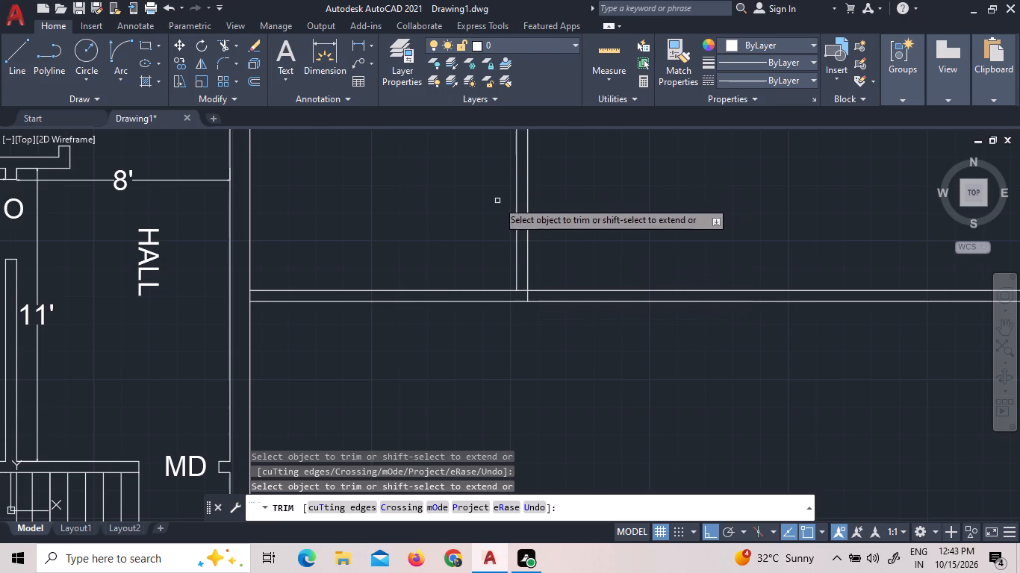
Trim the block's west inner wall line where the upper and lower horizontal partitions meet it, opening both wall junctions.
click(258, 83)
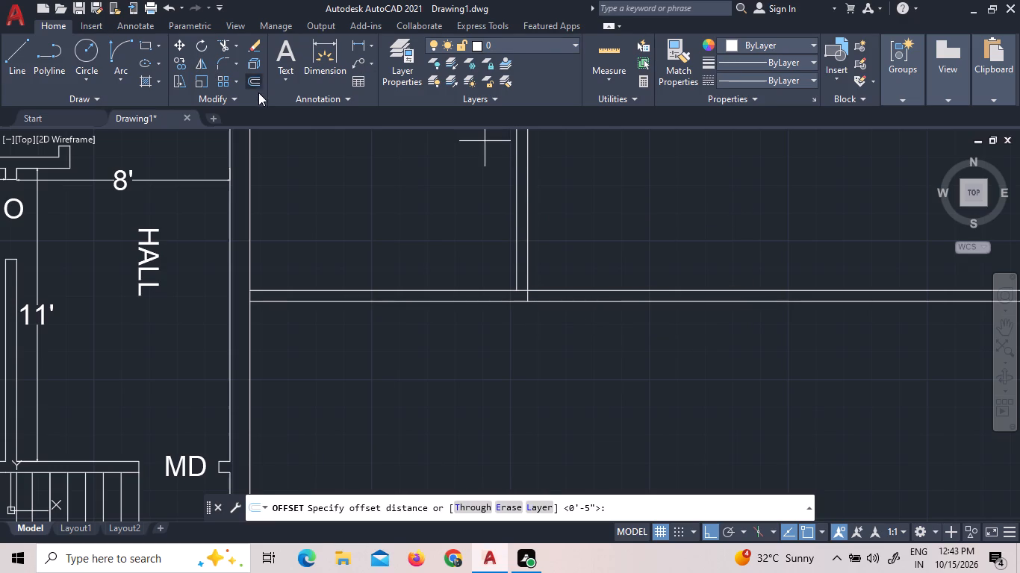
click(228, 43)
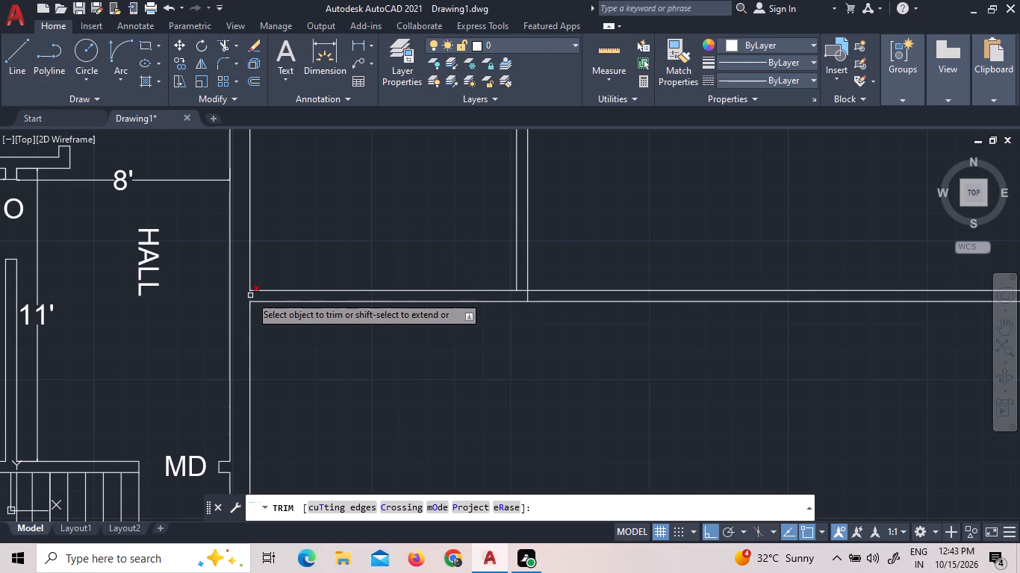
click(250, 295)
scroll(275, 248, down, 3)
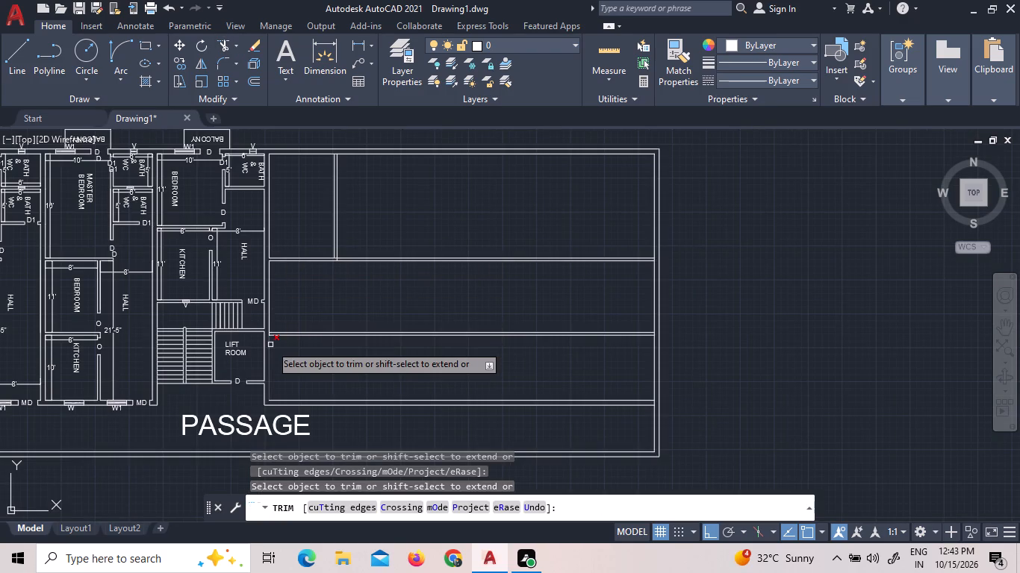
scroll(270, 342, up, 7)
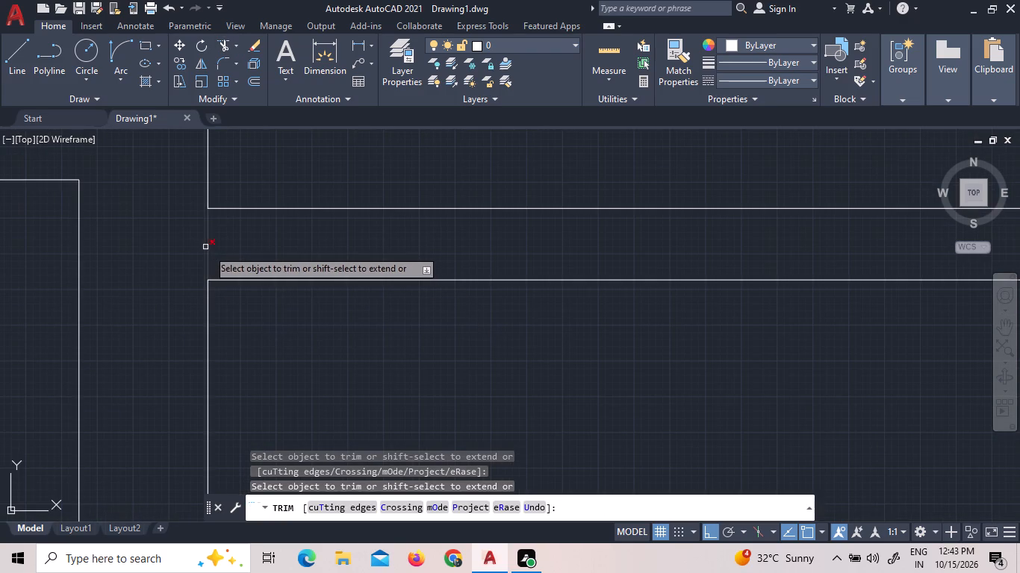
click(208, 249)
scroll(263, 251, down, 5)
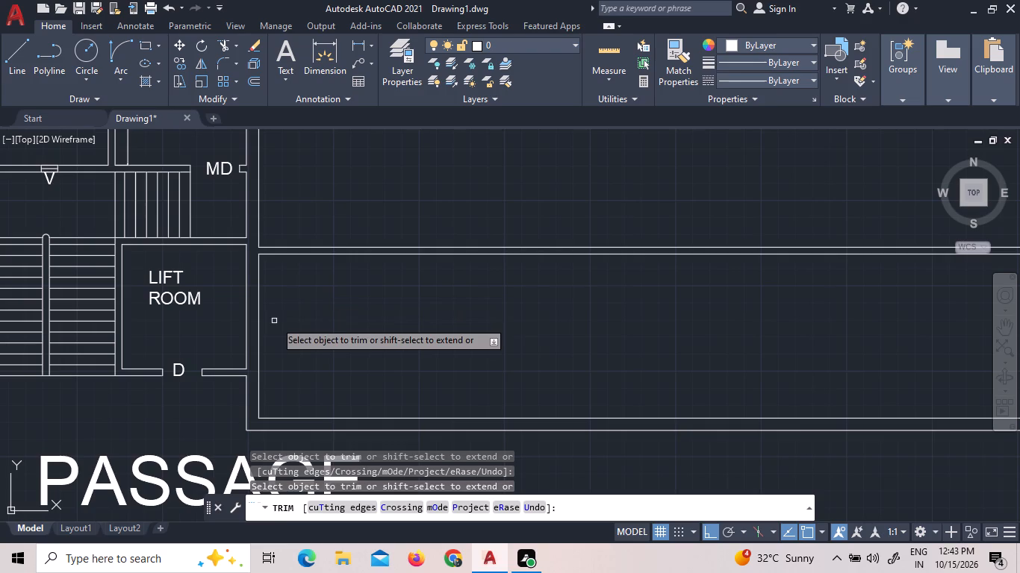
right_click(290, 315)
click(321, 325)
Offset the west inner wall line of the middle strip 8' eastward.
scroll(331, 322, down, 3)
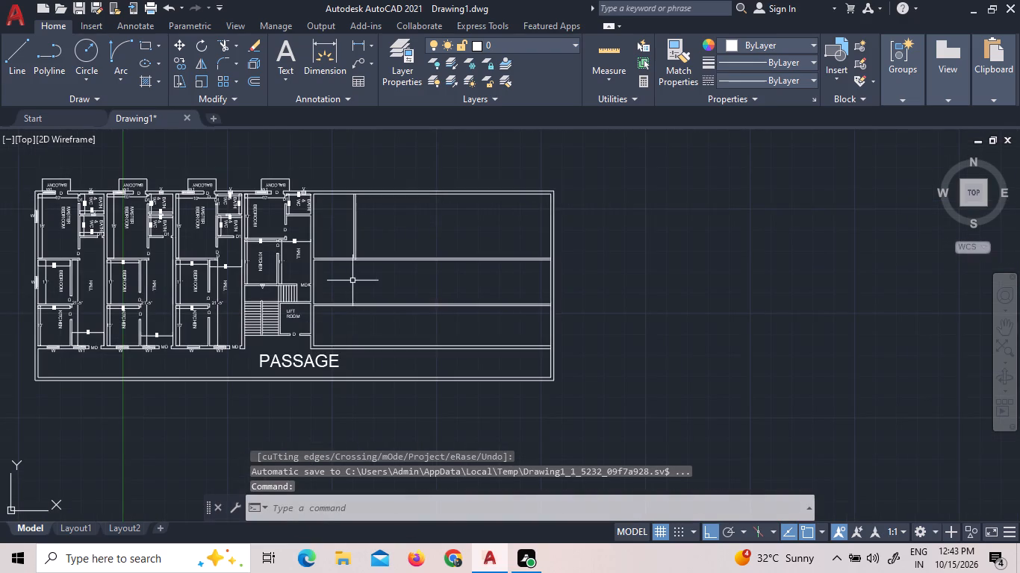
scroll(352, 275, up, 3)
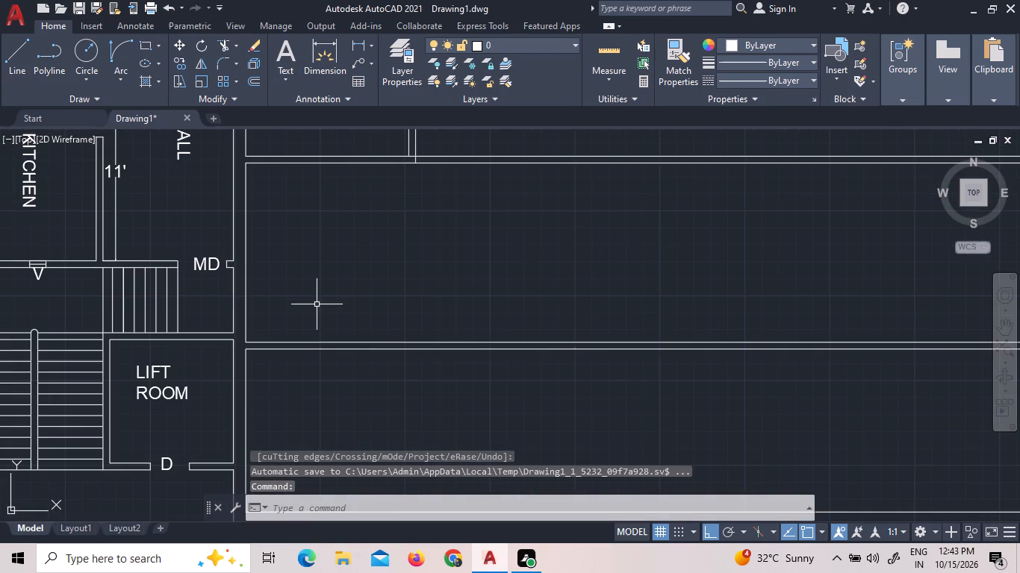
middle_drag(317, 304, 245, 292)
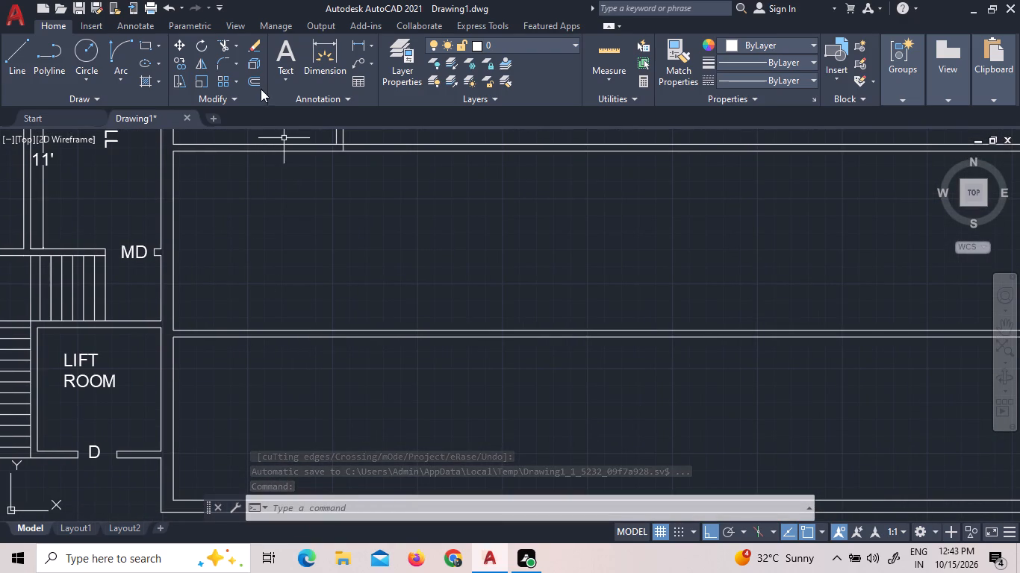
click(259, 81)
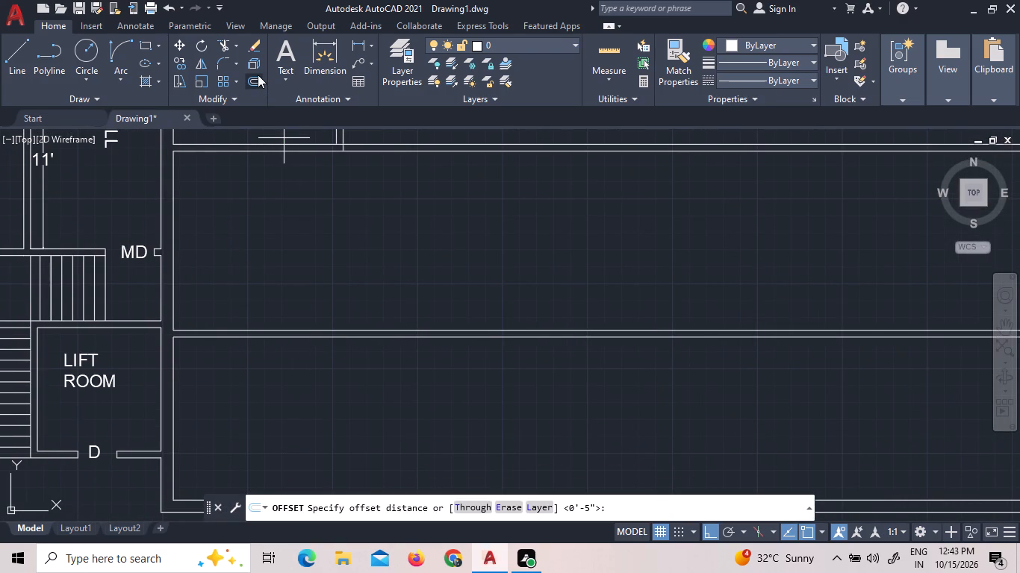
text(8')
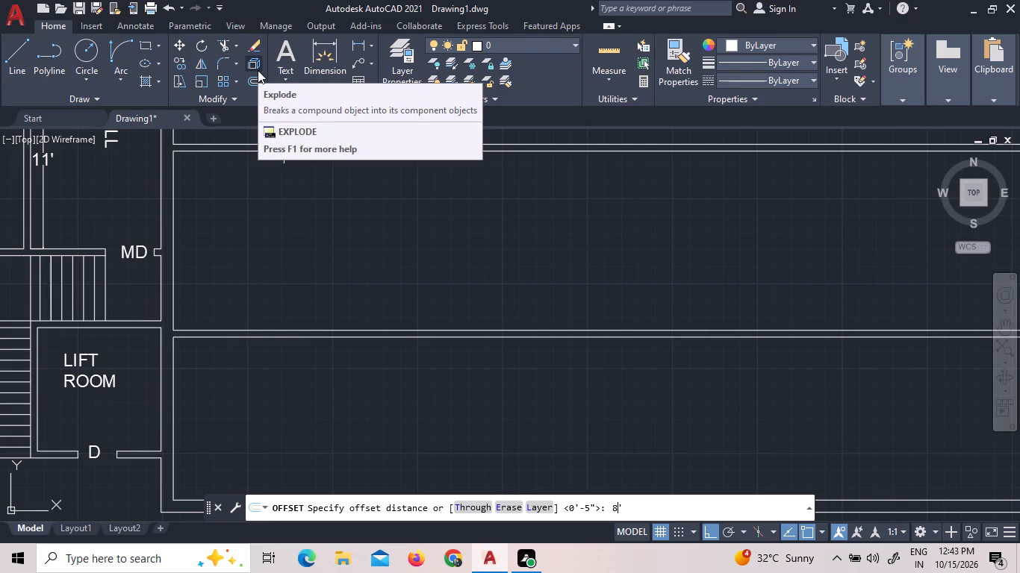
key(Return)
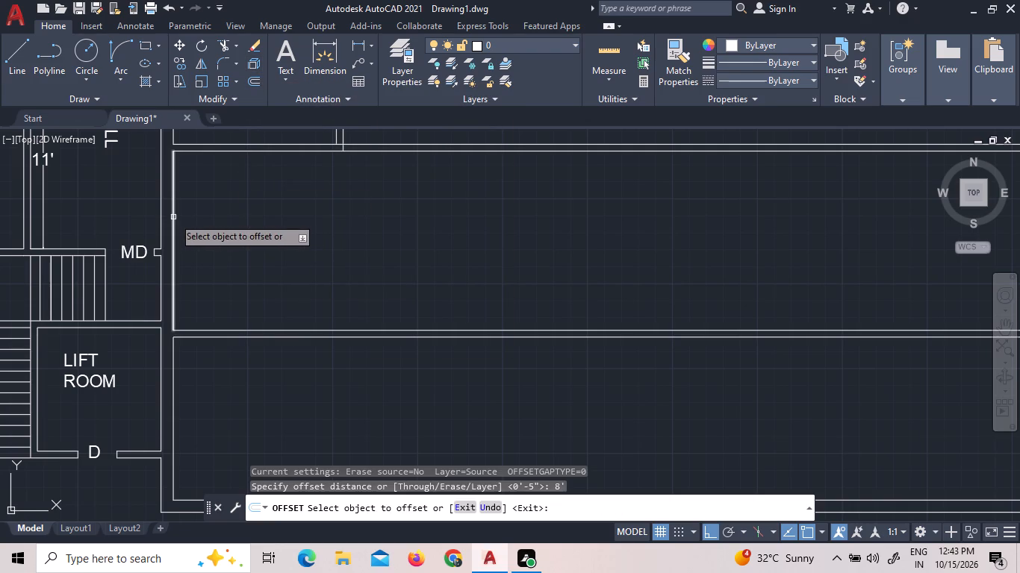
click(174, 218)
click(230, 216)
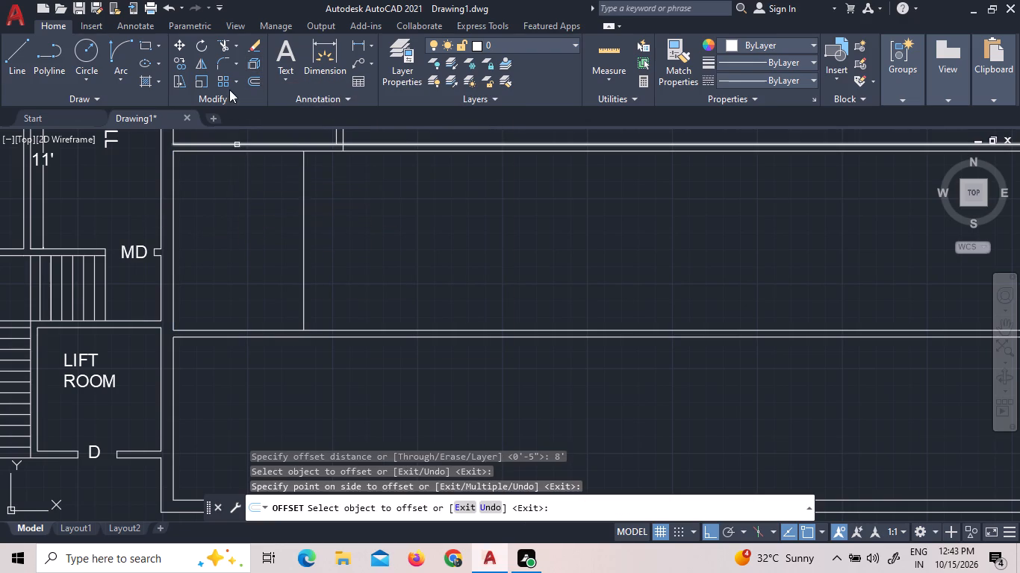
Offset the west inner wall line of the lower strip 8' eastward.
click(175, 378)
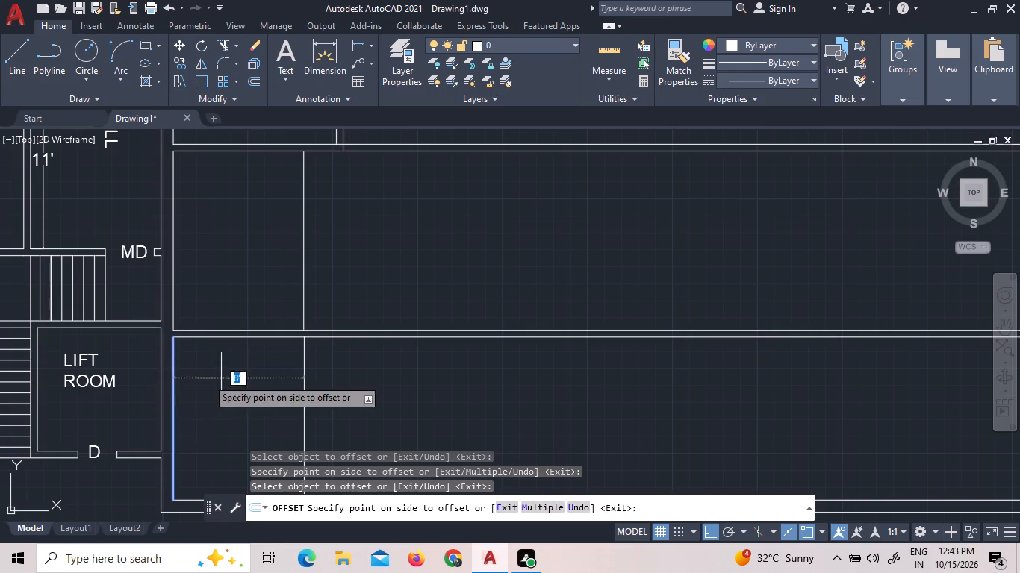
click(236, 378)
right_click(278, 295)
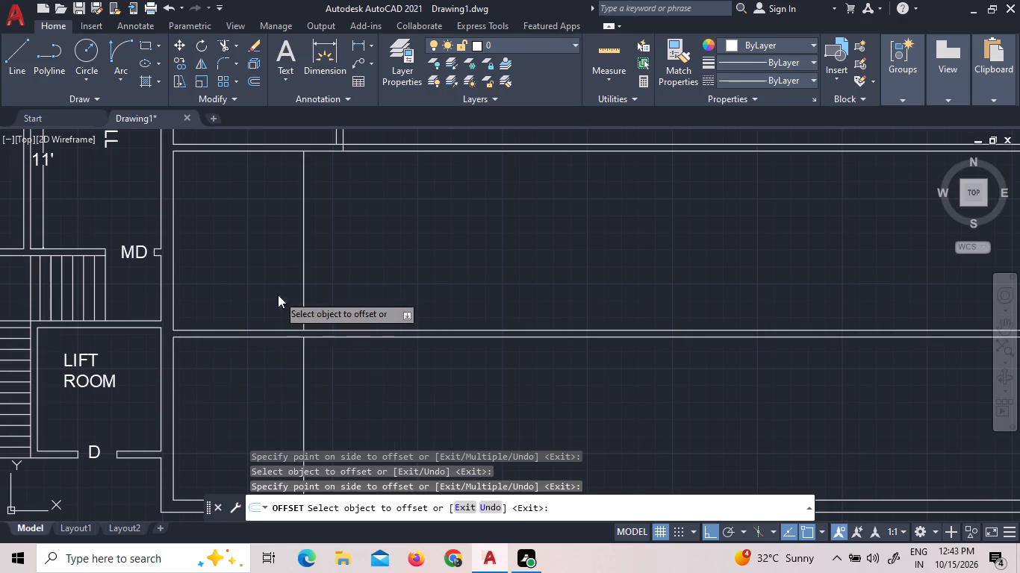
click(299, 306)
Offset the new vertical lines in the middle and lower strips 5" eastward to give both partitions their wall thickness.
click(255, 82)
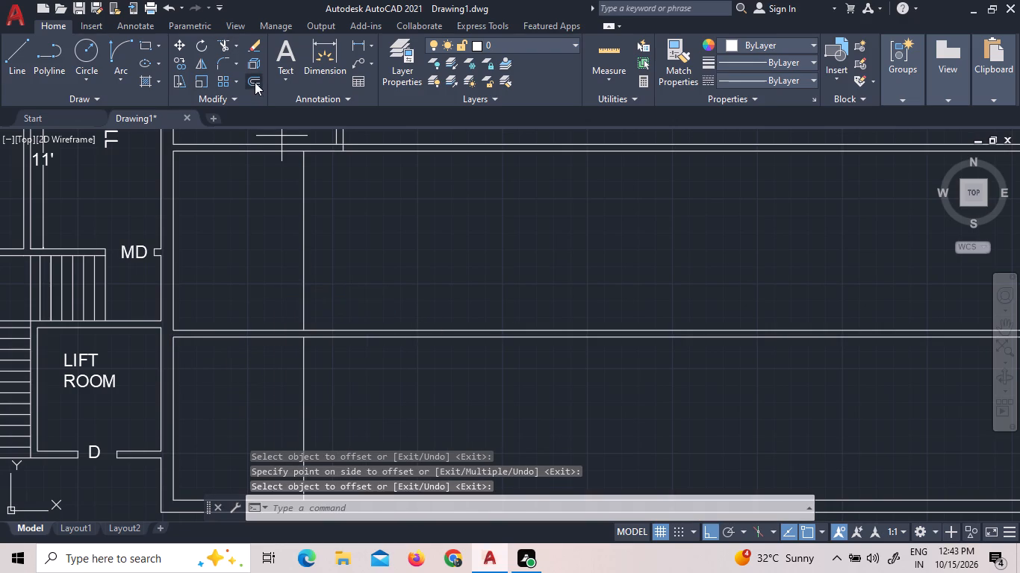
text(5")
key(Return)
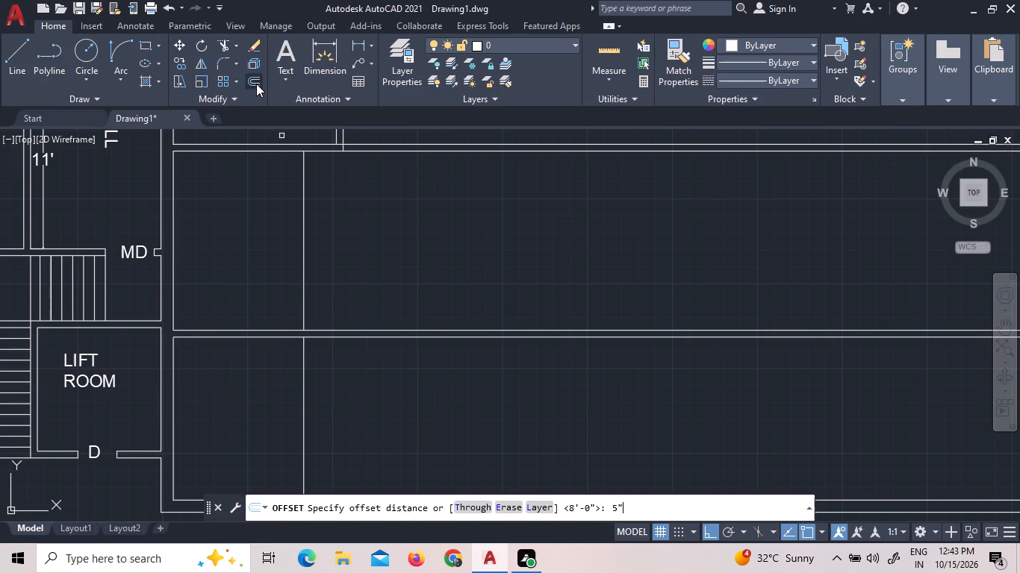
click(303, 201)
click(329, 202)
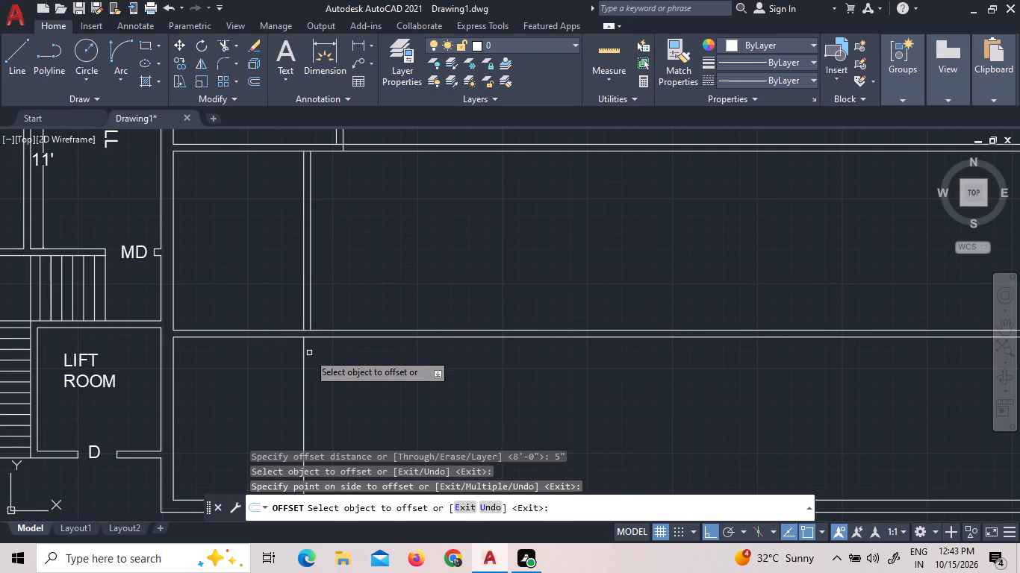
click(305, 356)
click(320, 359)
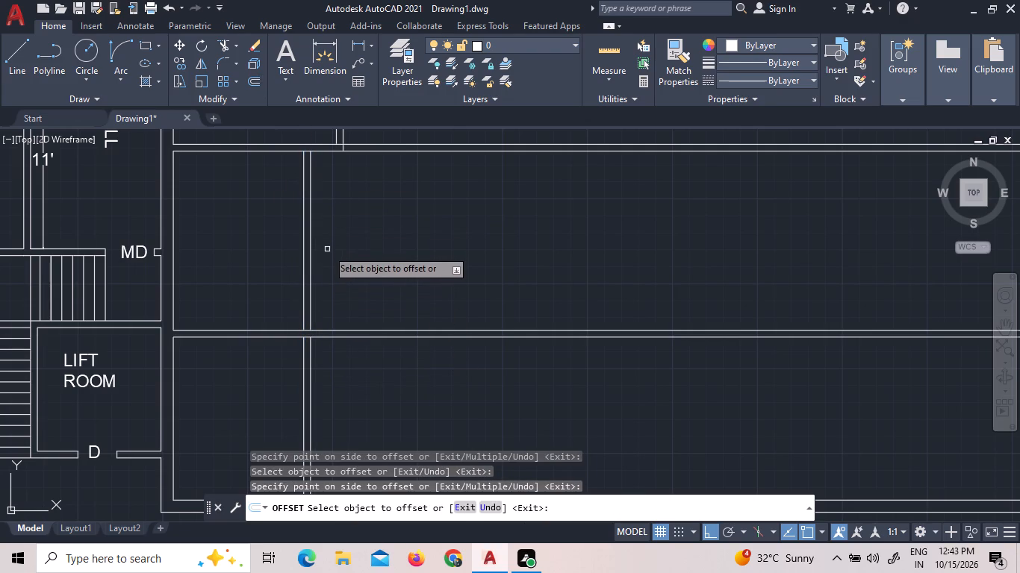
key(Escape)
key(e)
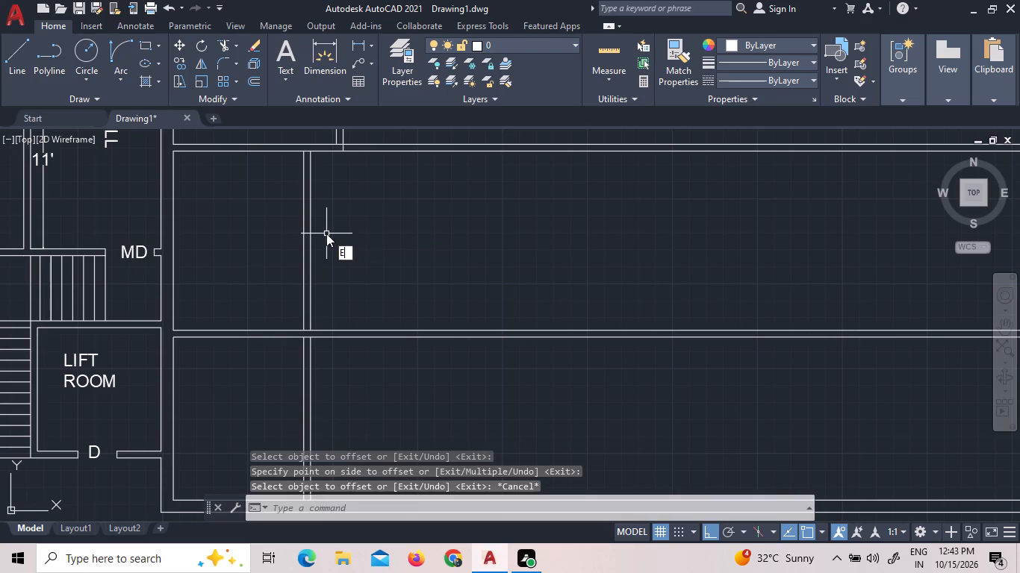
key(Escape)
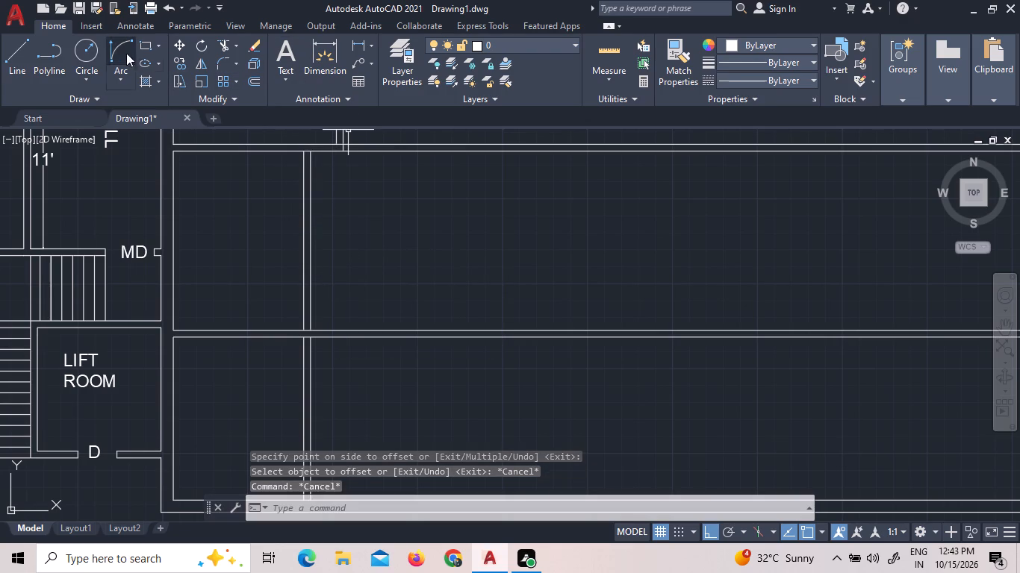
Draw a short line across the lower horizontal partition, joining the east faces of the middle and lower strips' vertical walls.
click(15, 63)
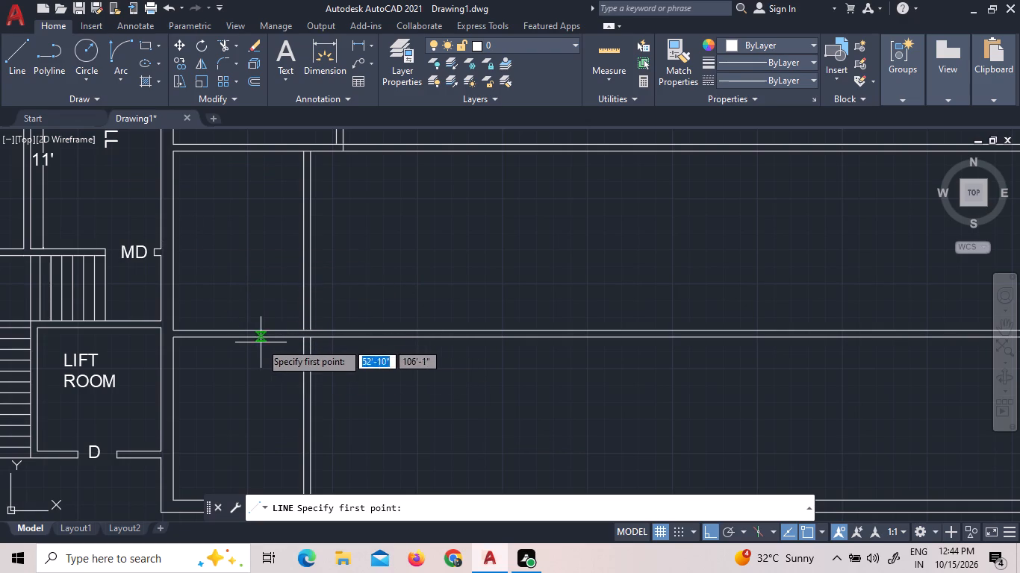
scroll(299, 331, up, 4)
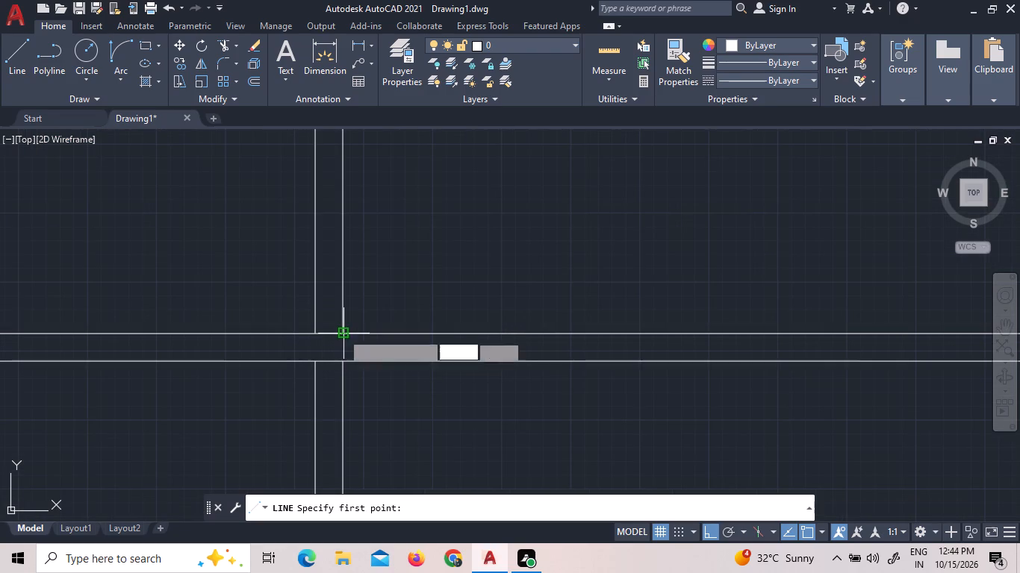
click(342, 333)
click(341, 364)
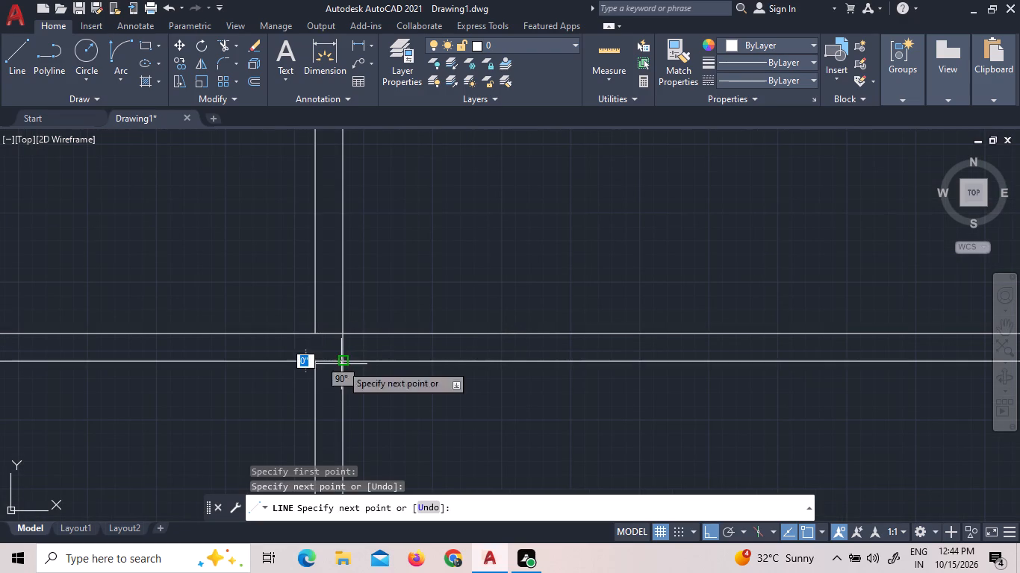
right_click(355, 251)
click(371, 260)
Trim the upper horizontal partition's south line between the two faces of the middle strip's vertical wall.
scroll(377, 255, down, 2)
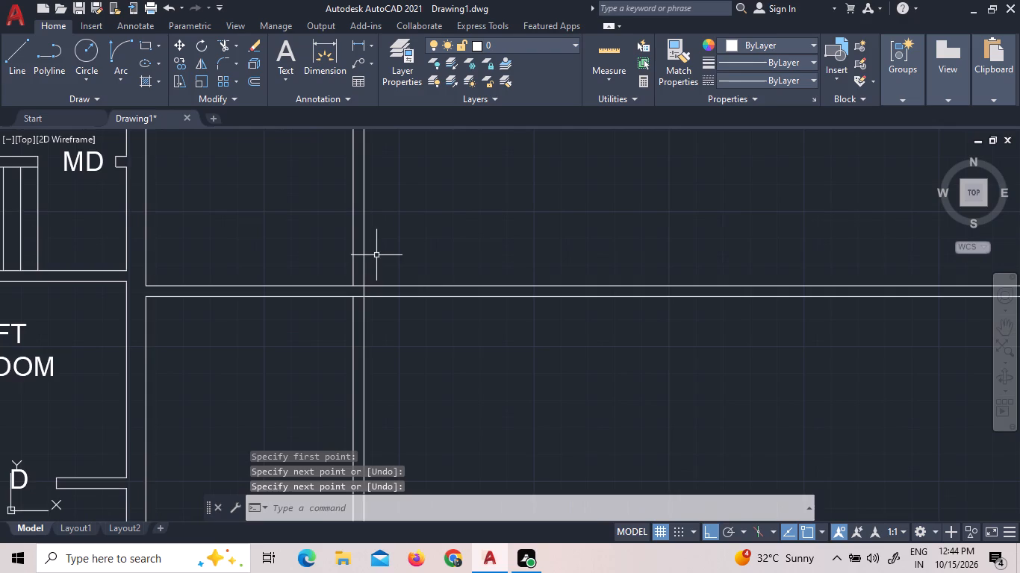
scroll(427, 313, down, 1)
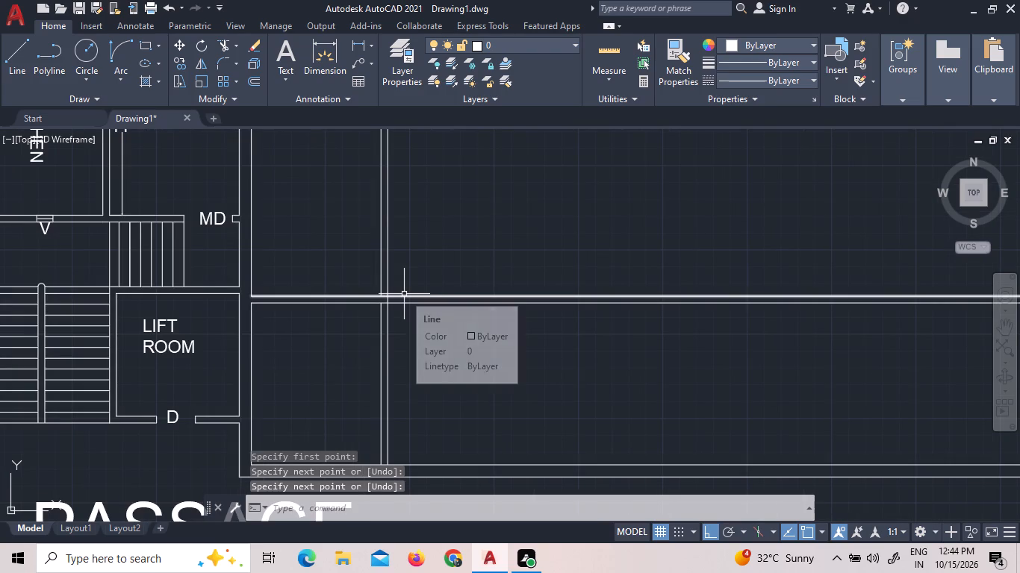
scroll(404, 294, down, 1)
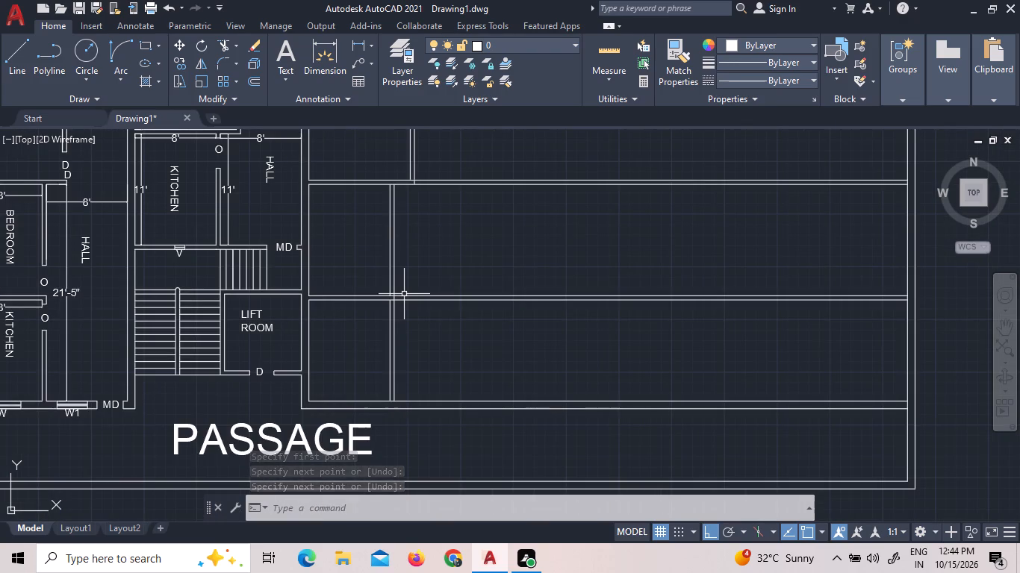
scroll(404, 294, down, 1)
scroll(406, 220, up, 2)
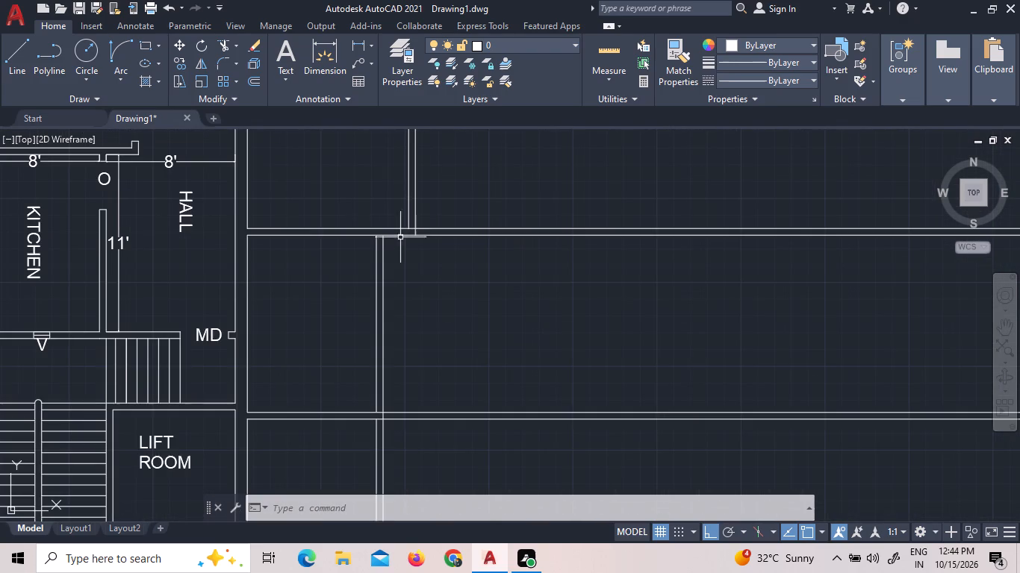
scroll(400, 242, up, 2)
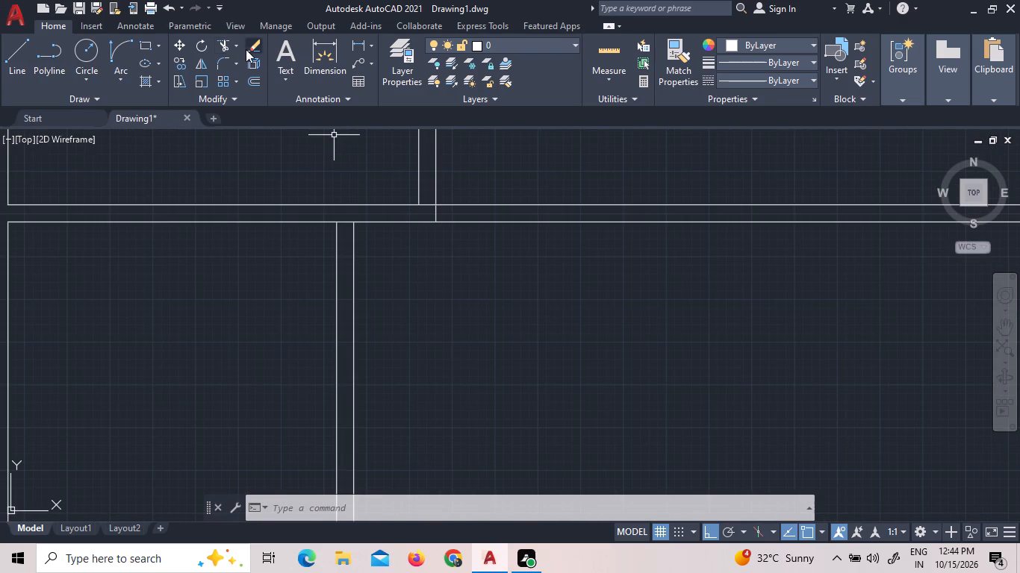
click(226, 41)
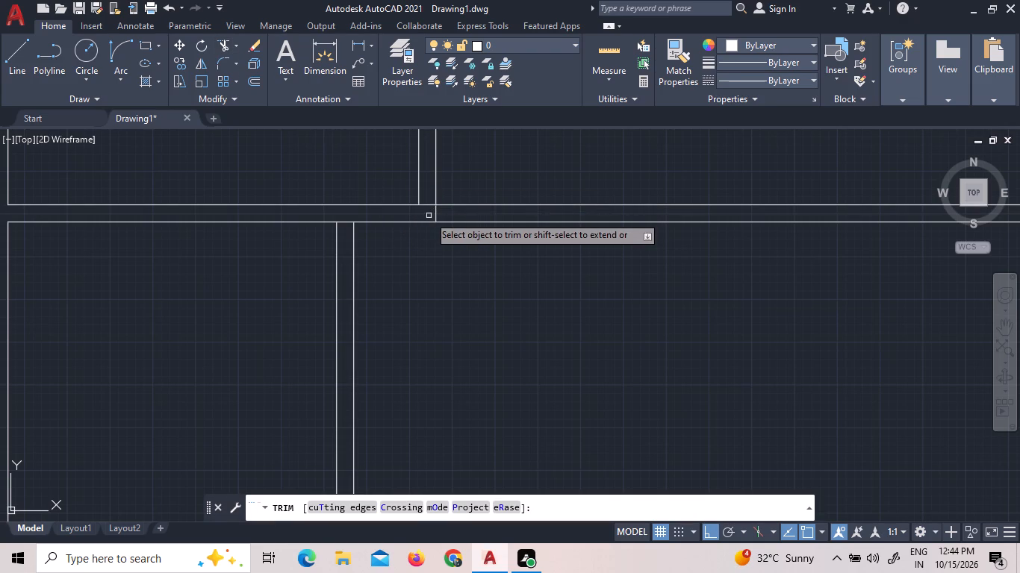
click(346, 218)
click(346, 231)
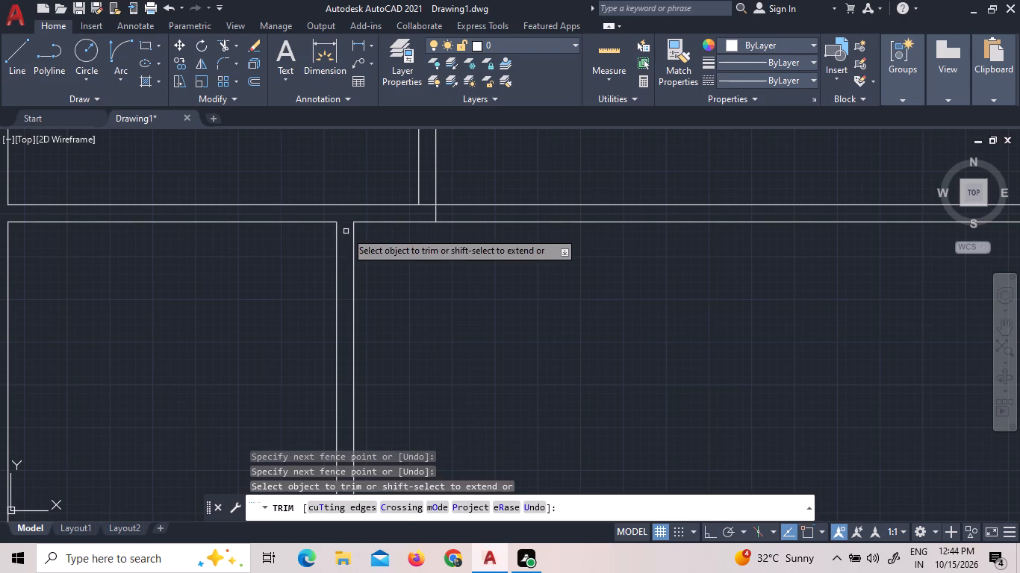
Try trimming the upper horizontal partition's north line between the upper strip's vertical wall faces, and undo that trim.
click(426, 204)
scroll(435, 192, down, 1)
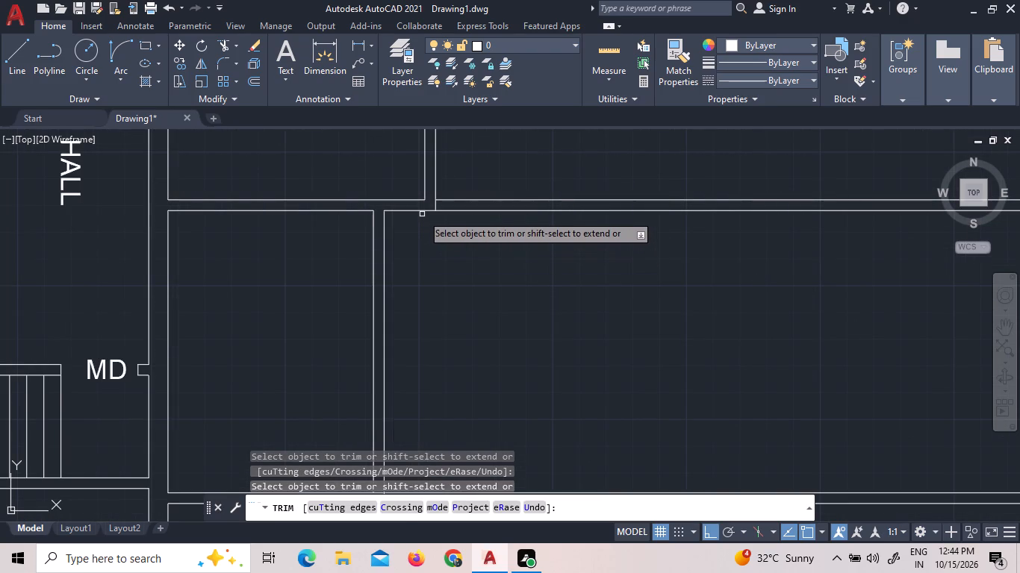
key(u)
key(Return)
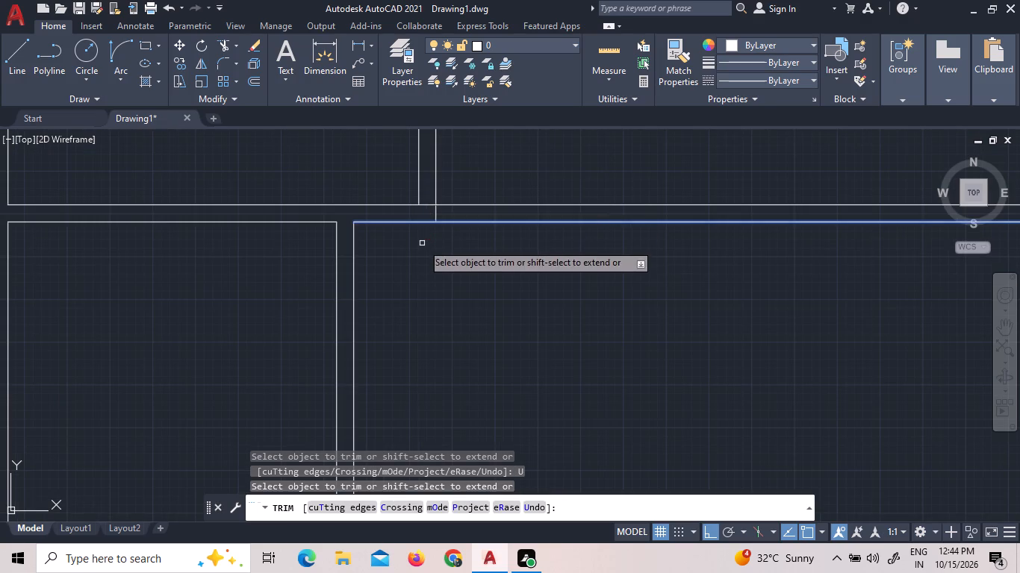
Trim both lines of the lower horizontal partition between the vertical wall's faces, opening the wall junction.
scroll(422, 241, down, 4)
scroll(412, 327, up, 3)
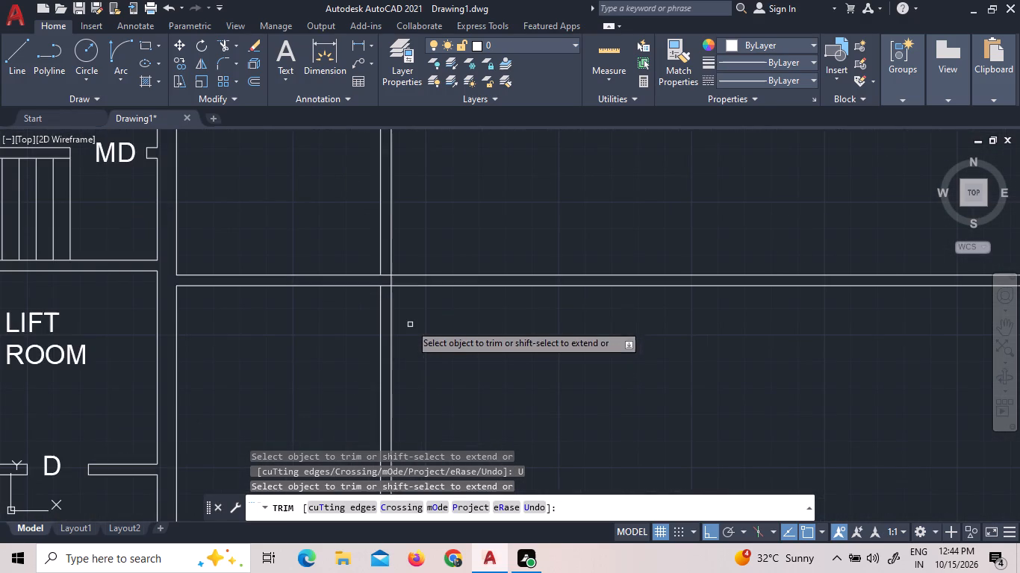
click(383, 273)
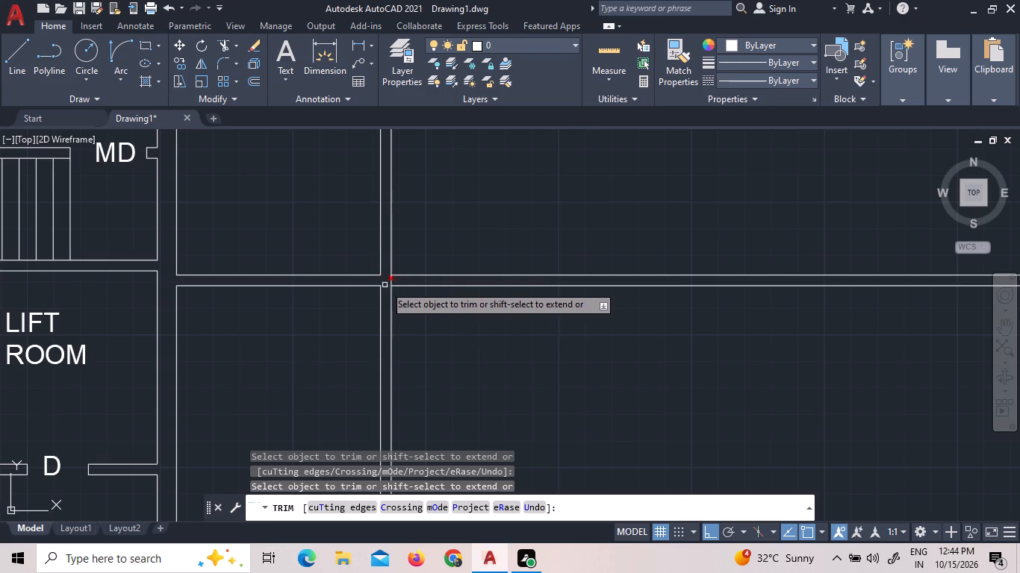
click(385, 285)
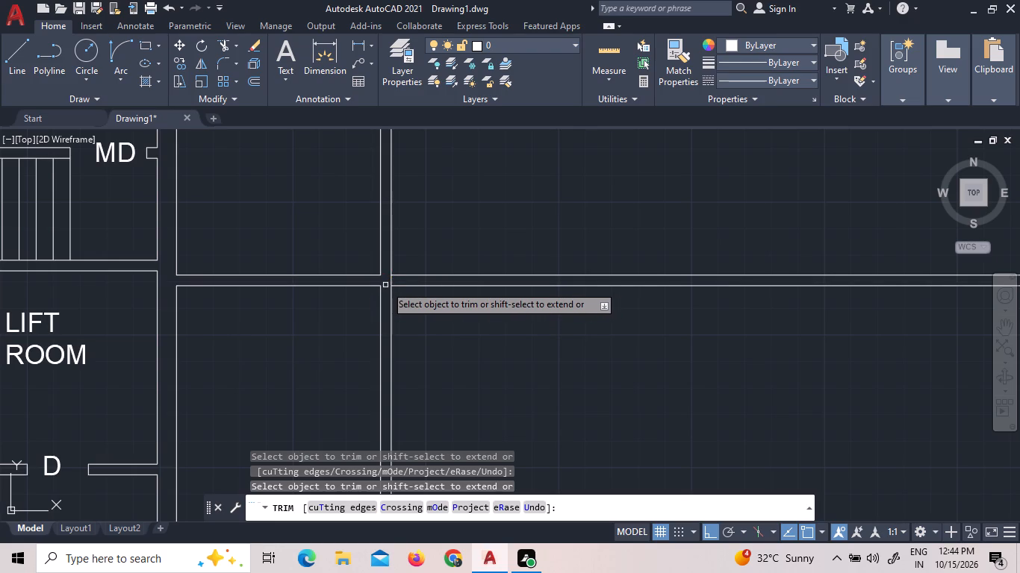
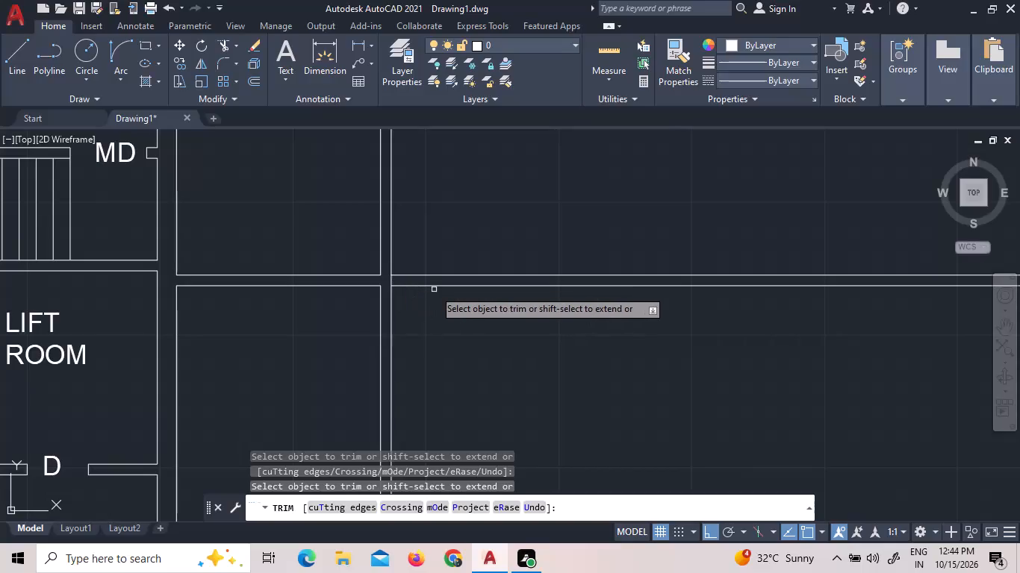
Draw a short line across the vertical wall along the lower horizontal partition's south line, joining the wall's east and west faces.
scroll(439, 295, down, 2)
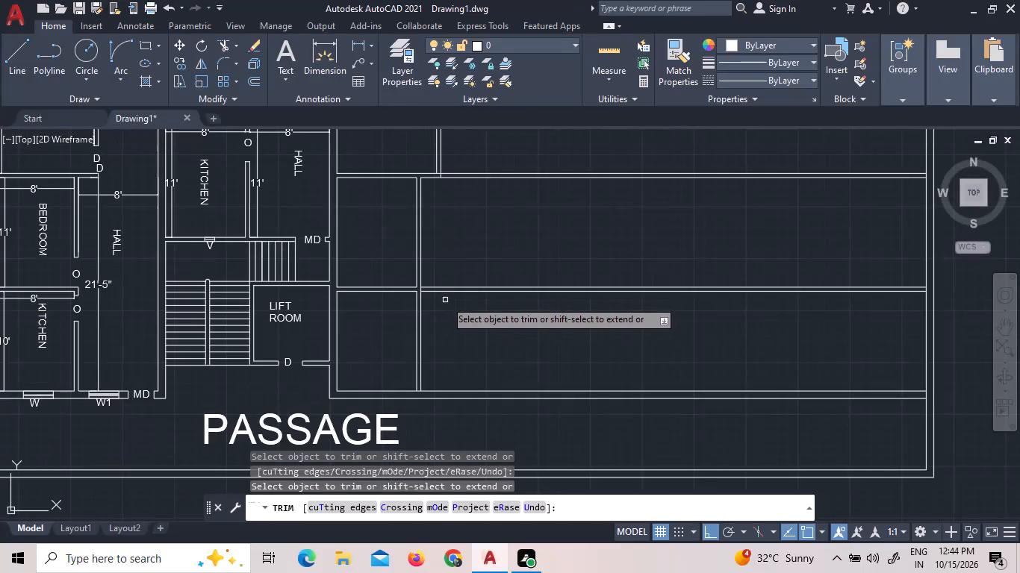
scroll(479, 286, down, 1)
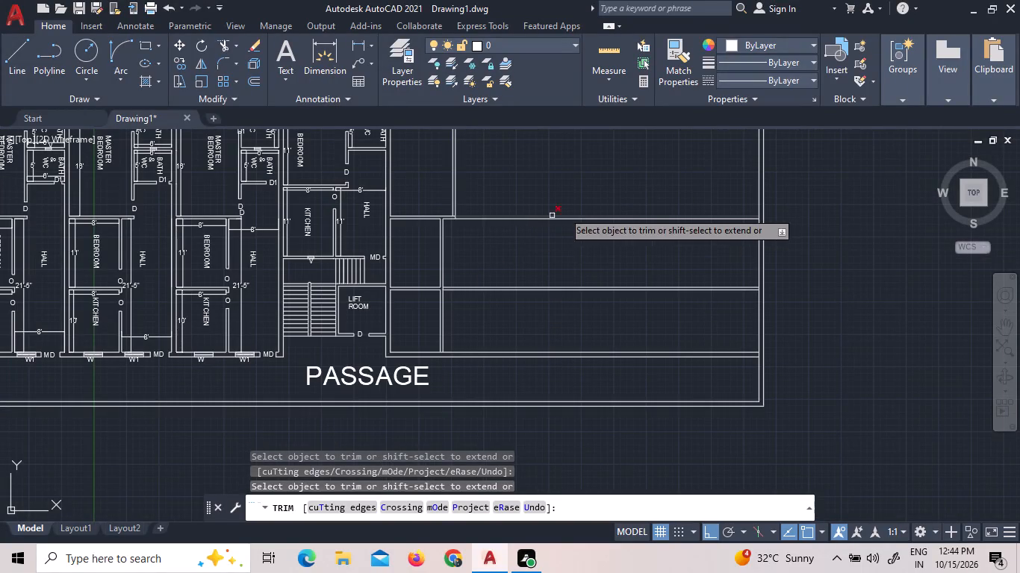
right_click(574, 192)
click(590, 198)
scroll(443, 305, up, 2)
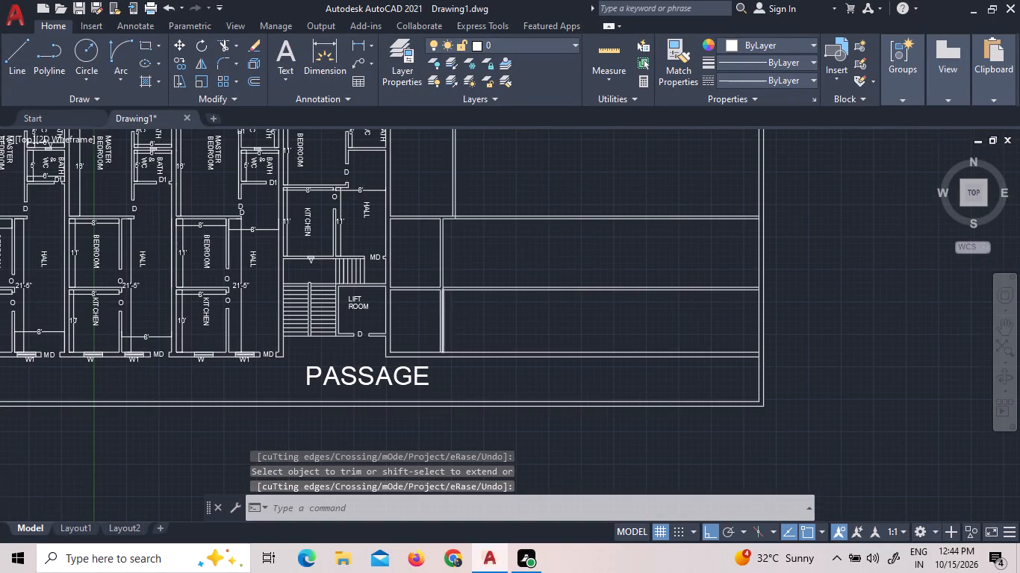
scroll(437, 337, up, 1)
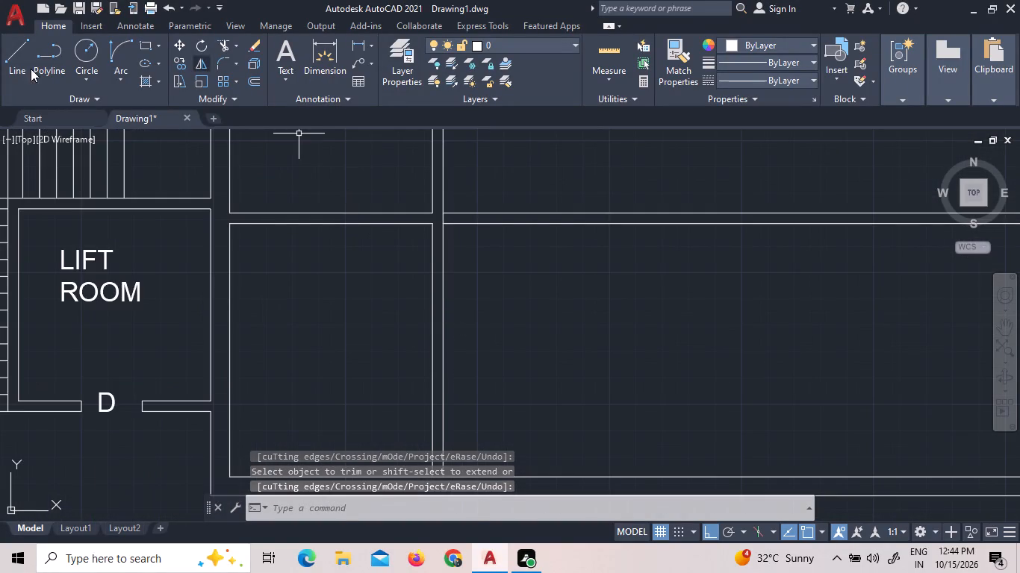
click(20, 75)
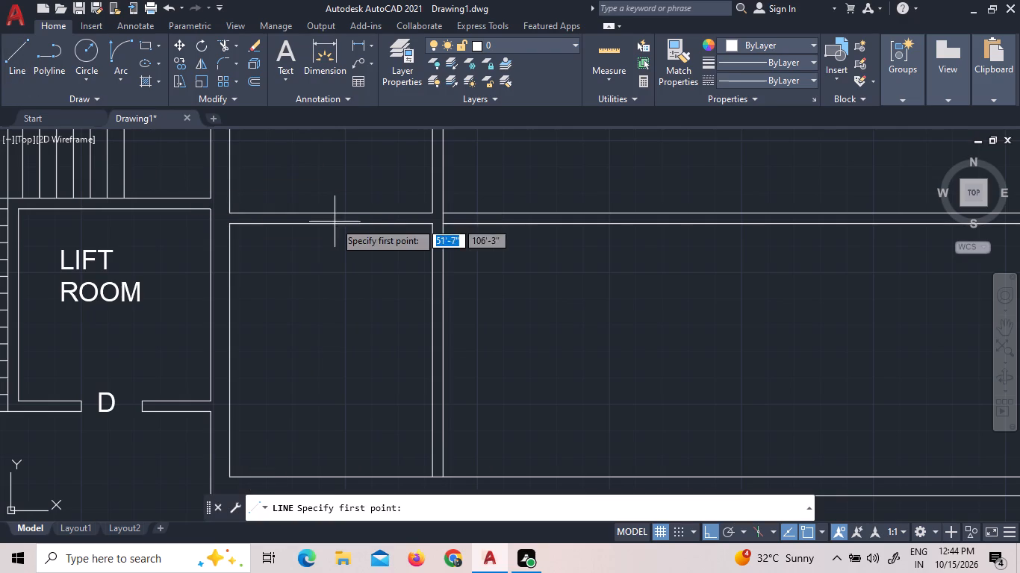
scroll(354, 207, up, 3)
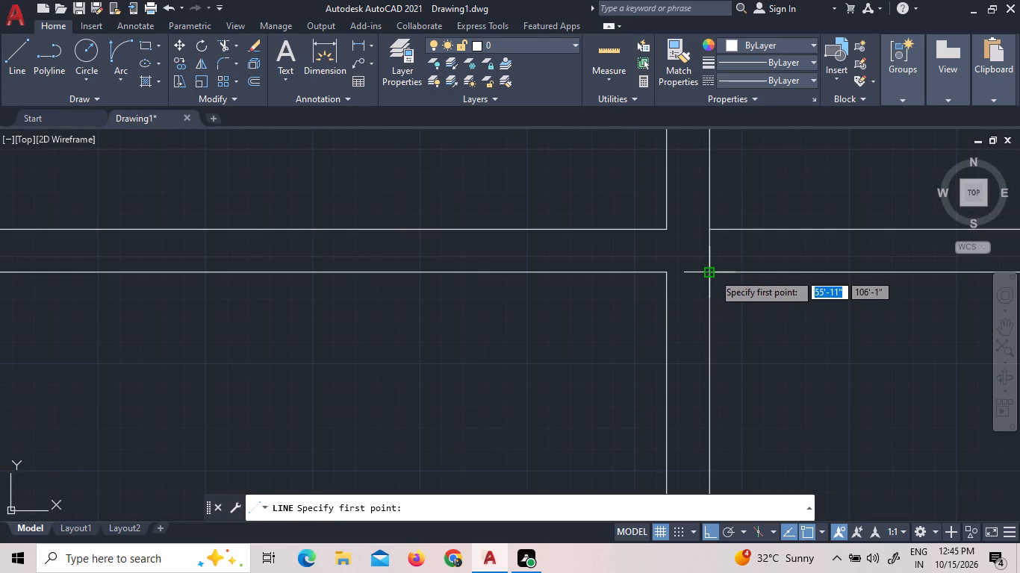
click(713, 273)
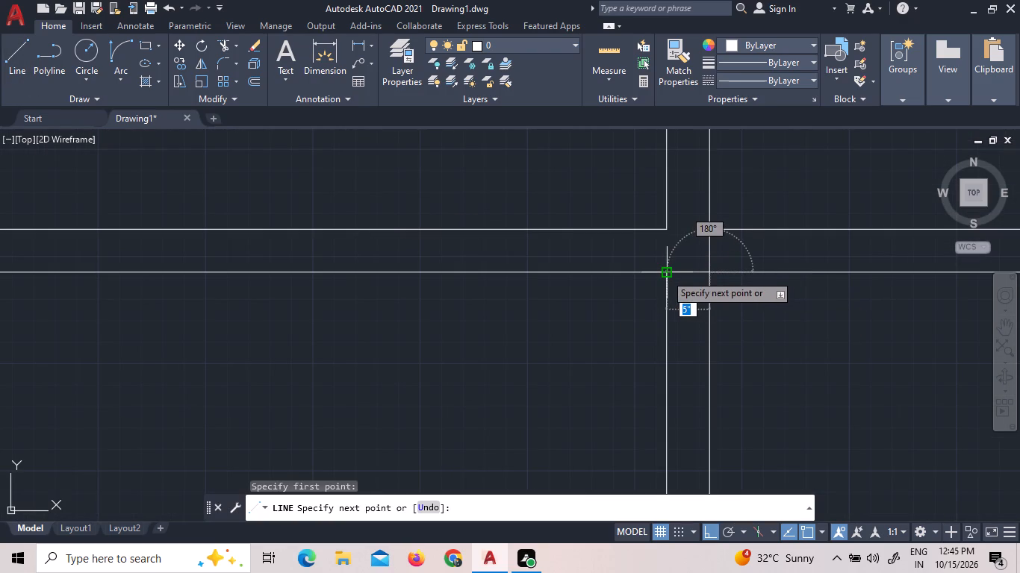
click(665, 274)
right_click(668, 260)
click(682, 268)
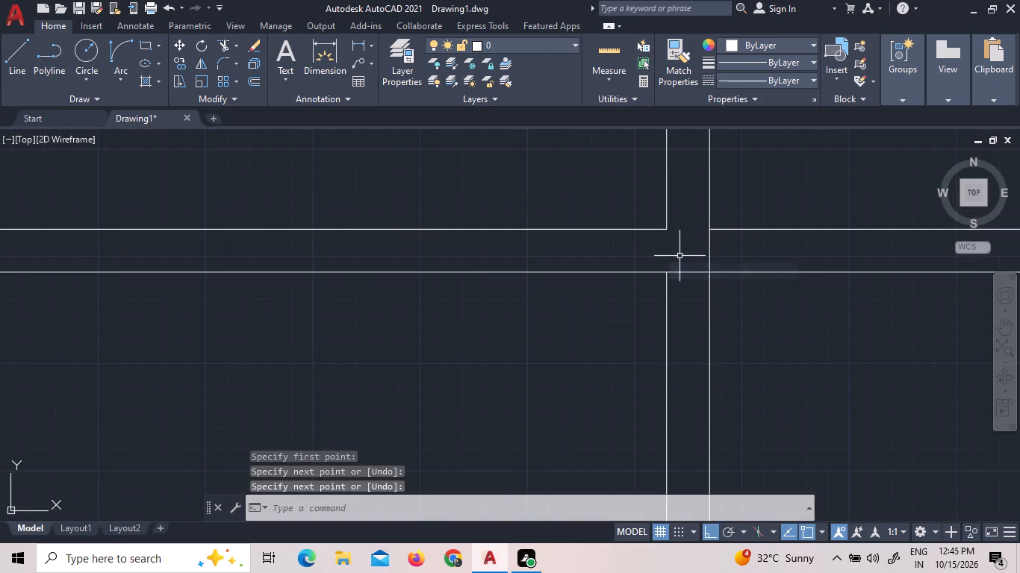
Offset the short cross line 5" south into the lower strip's vertical wall.
click(685, 275)
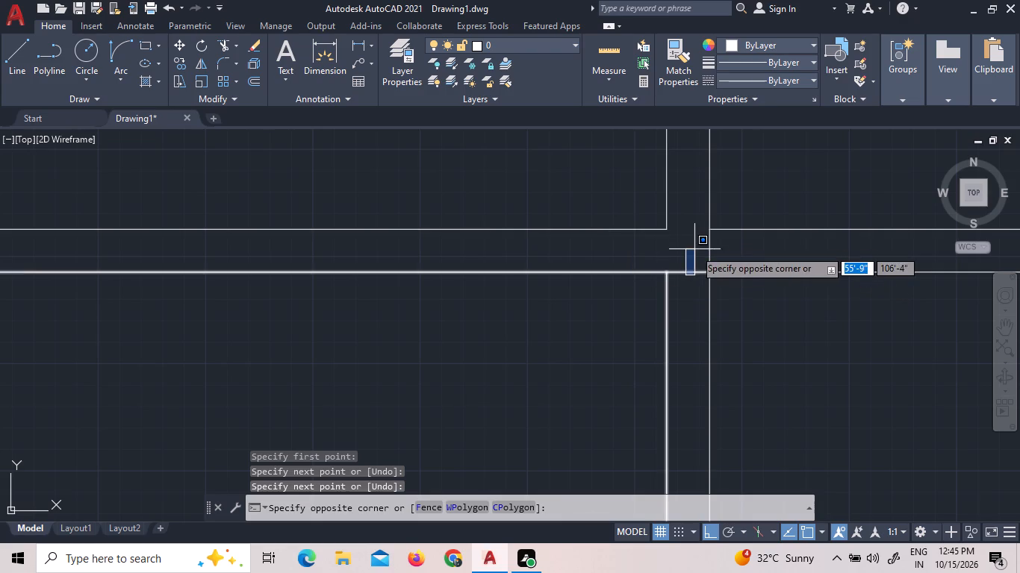
click(687, 239)
click(698, 278)
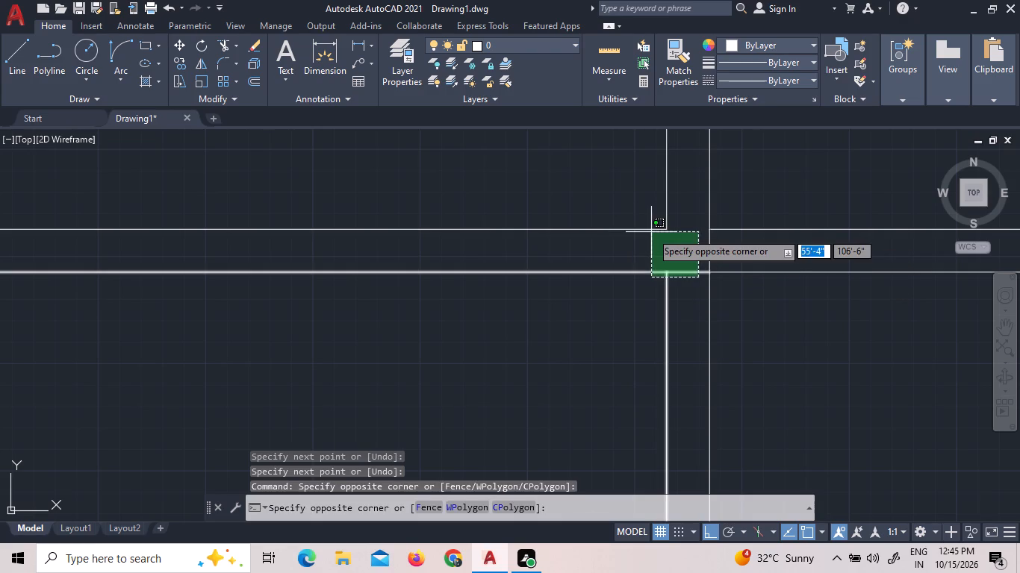
click(675, 237)
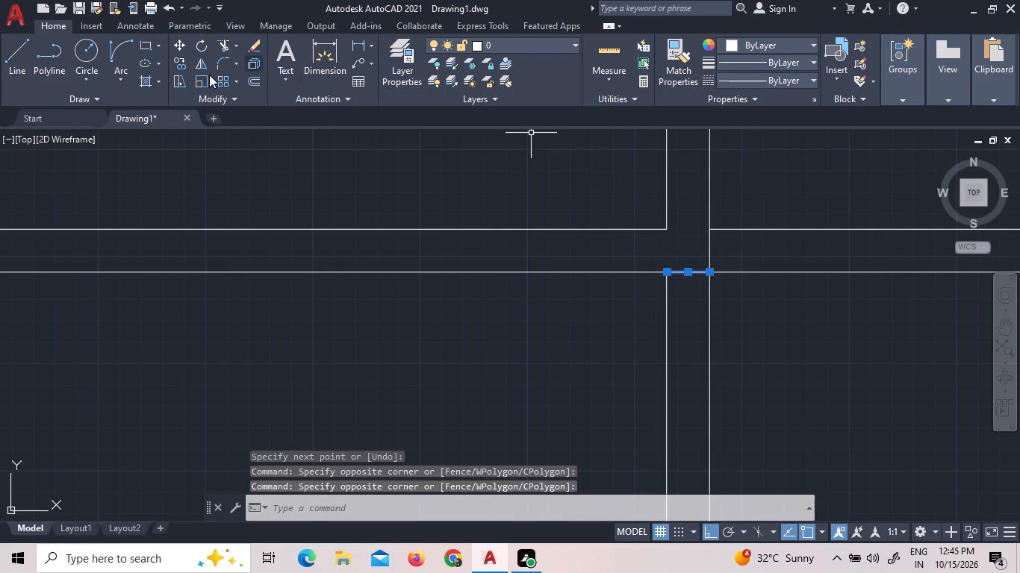
click(261, 81)
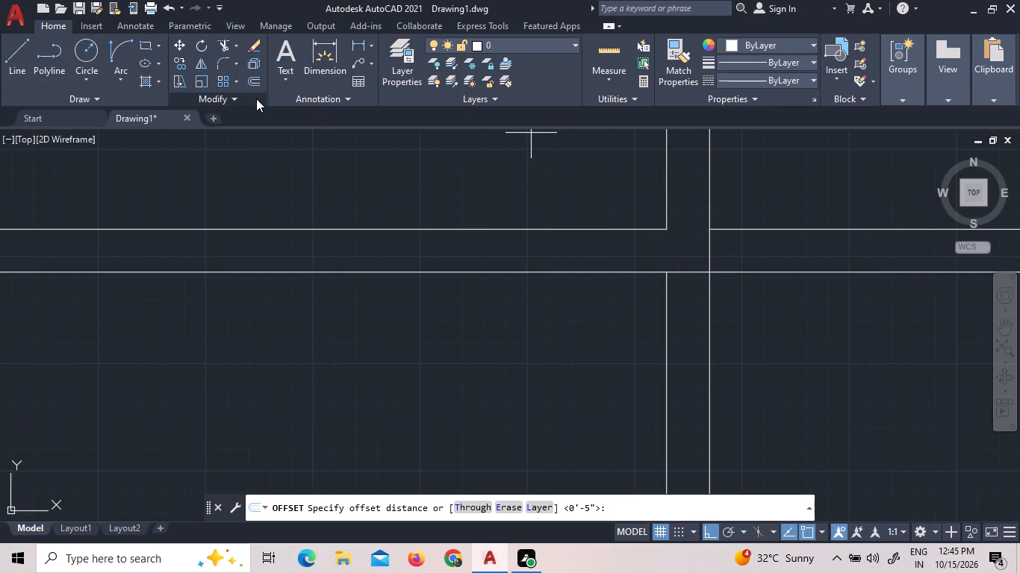
key(5)
key(shift+quotedbl)
key(Return)
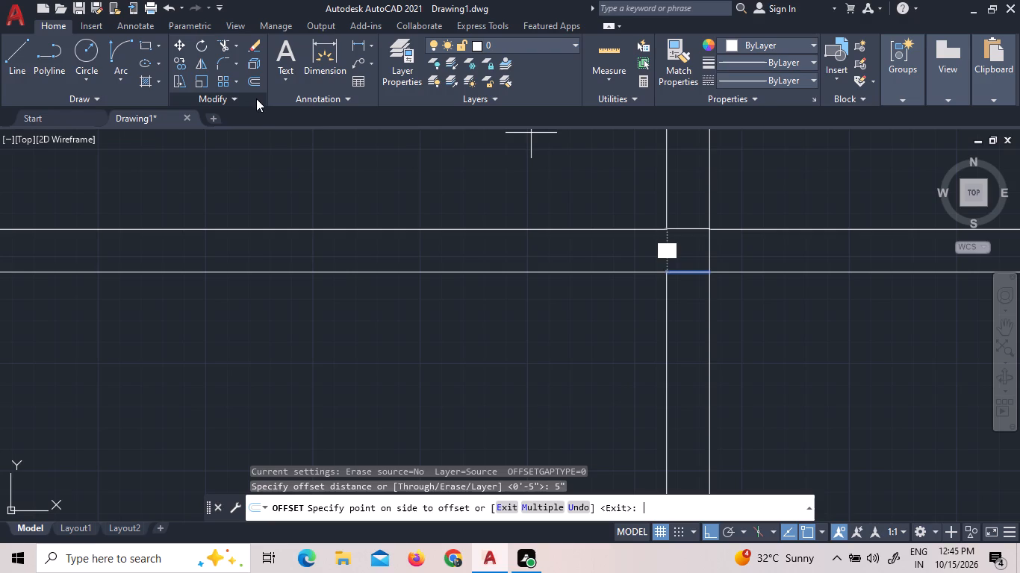
click(506, 331)
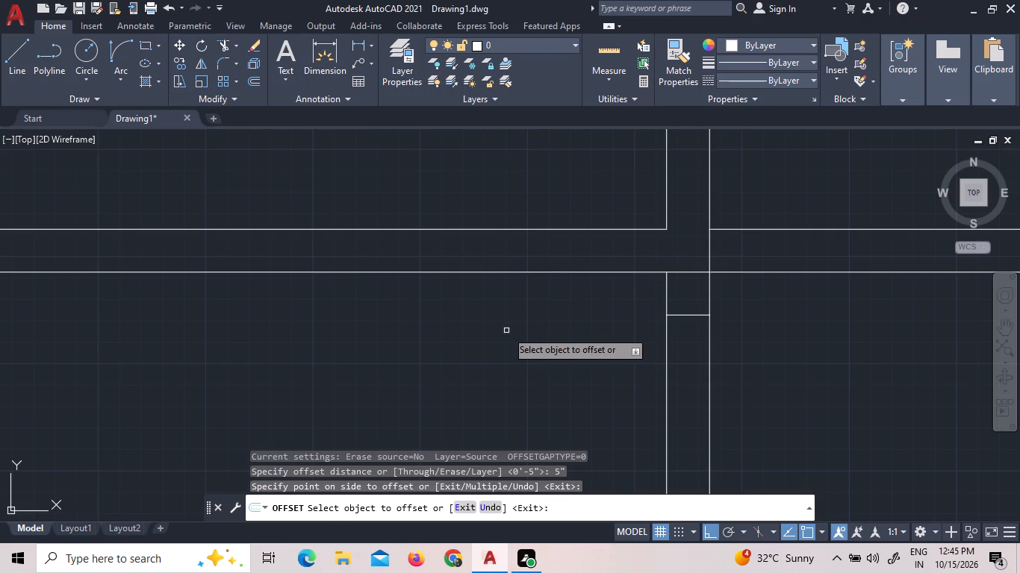
Offset the new cross line in the lower strip's vertical wall 3' further south to mark an opening.
scroll(659, 286, down, 2)
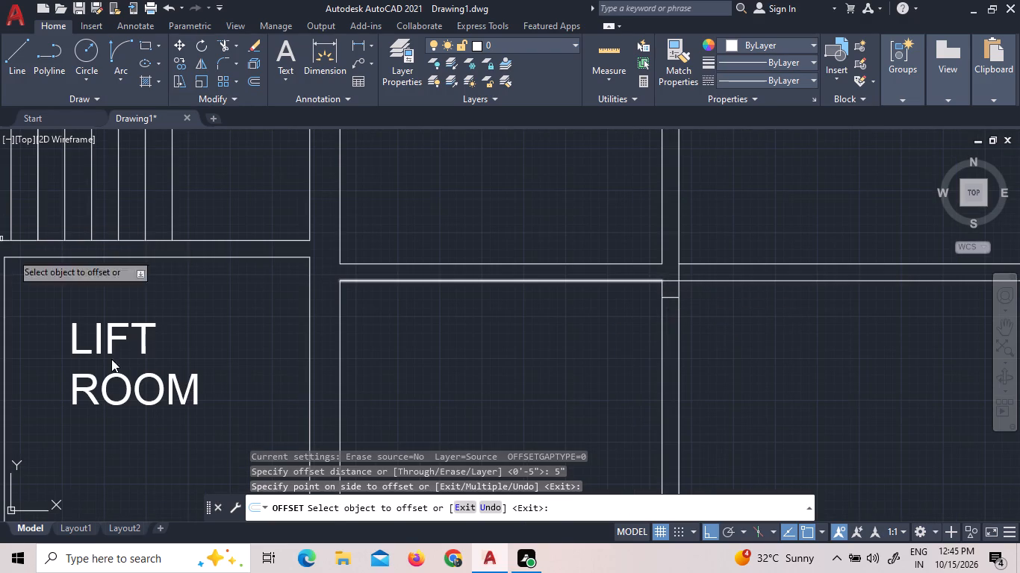
click(246, 78)
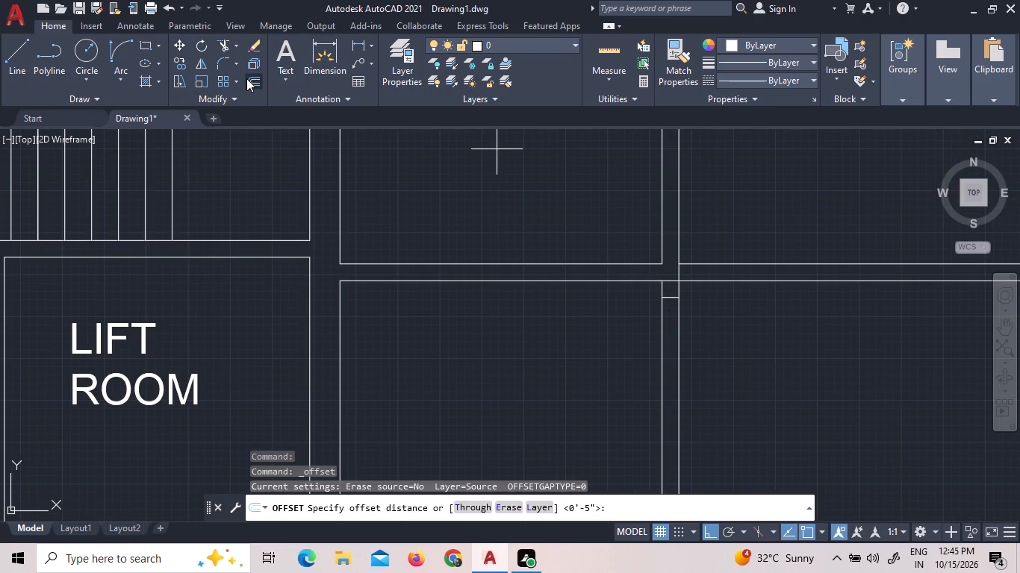
text(3')
key(Return)
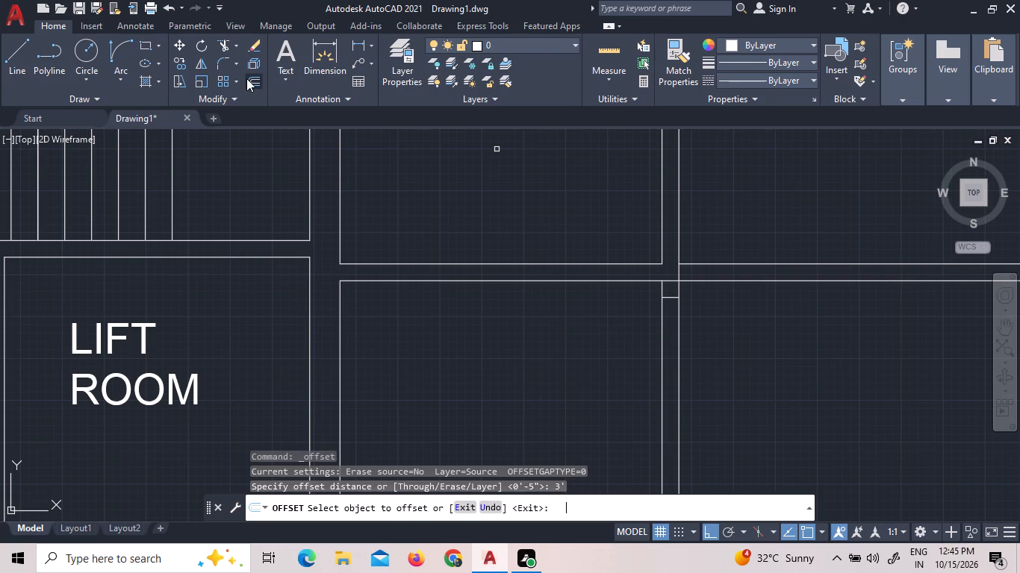
click(677, 297)
click(672, 331)
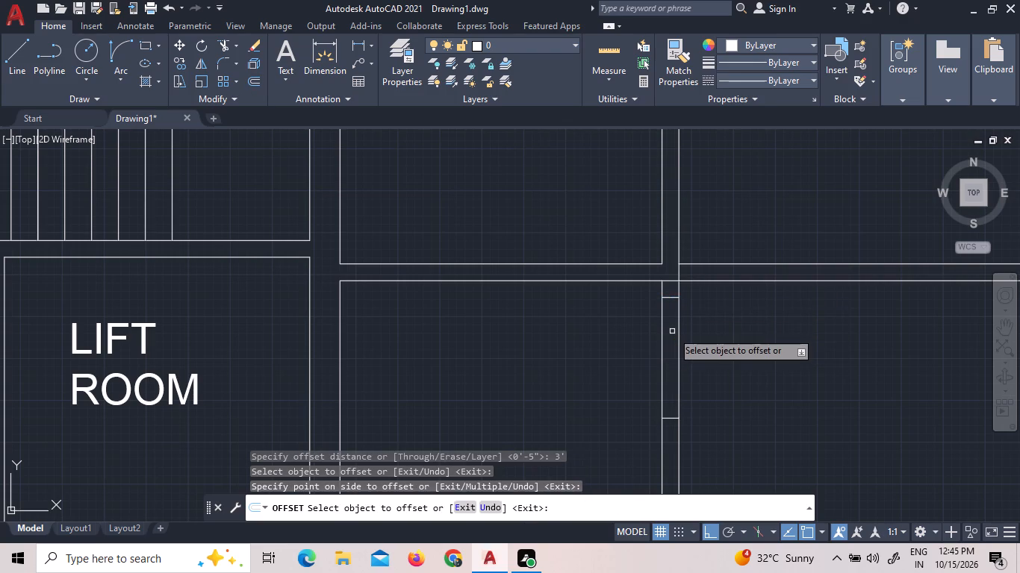
Draw a short line across the middle strip's vertical wall along the lower horizontal partition's north line, between the wall's faces.
scroll(672, 331, down, 2)
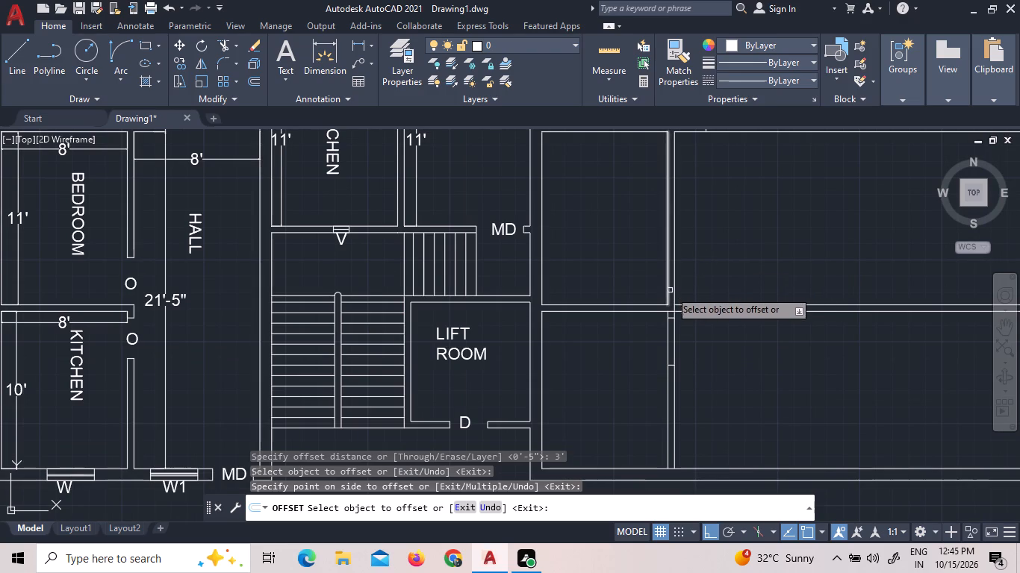
click(11, 66)
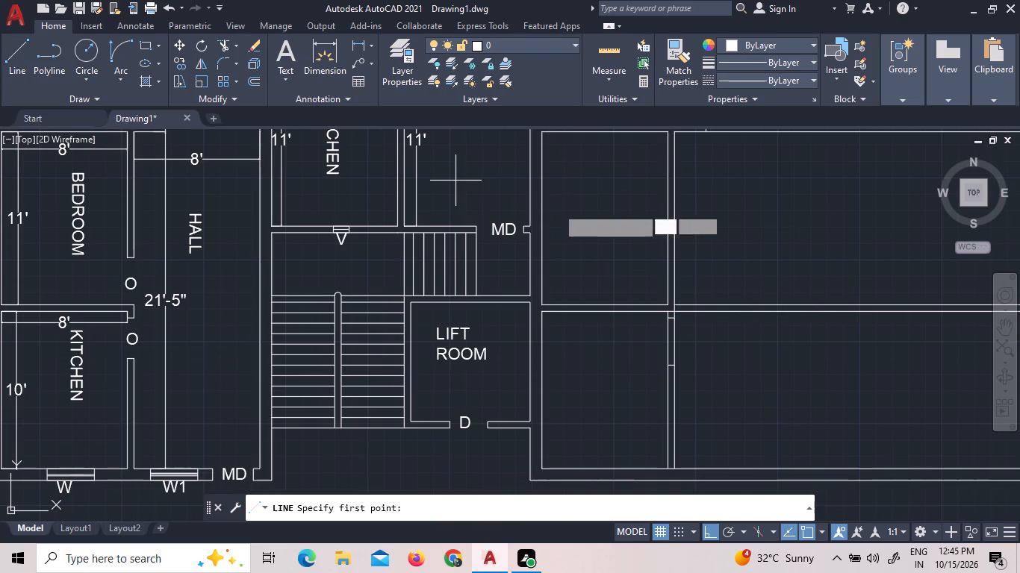
scroll(686, 298, up, 3)
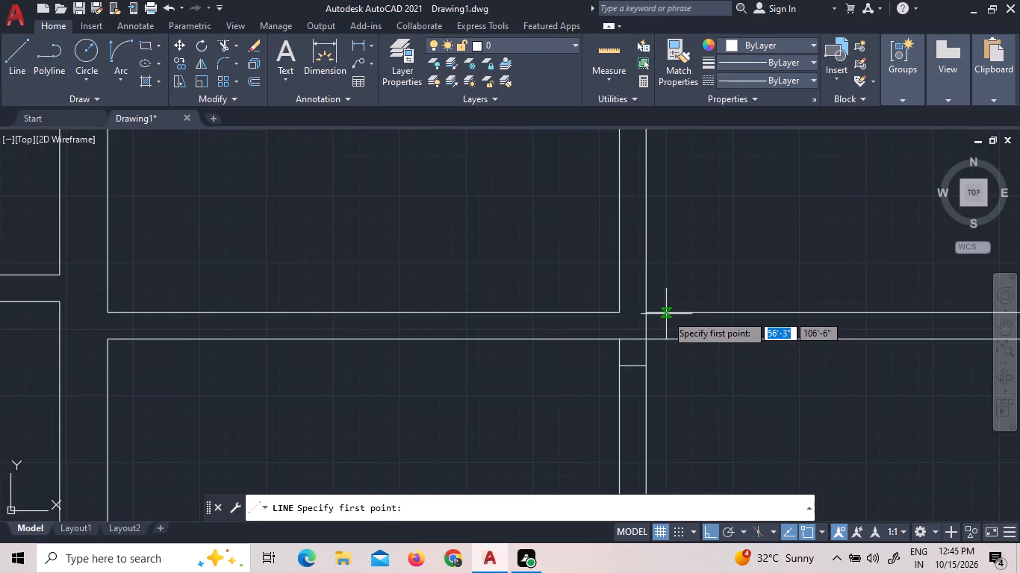
click(644, 309)
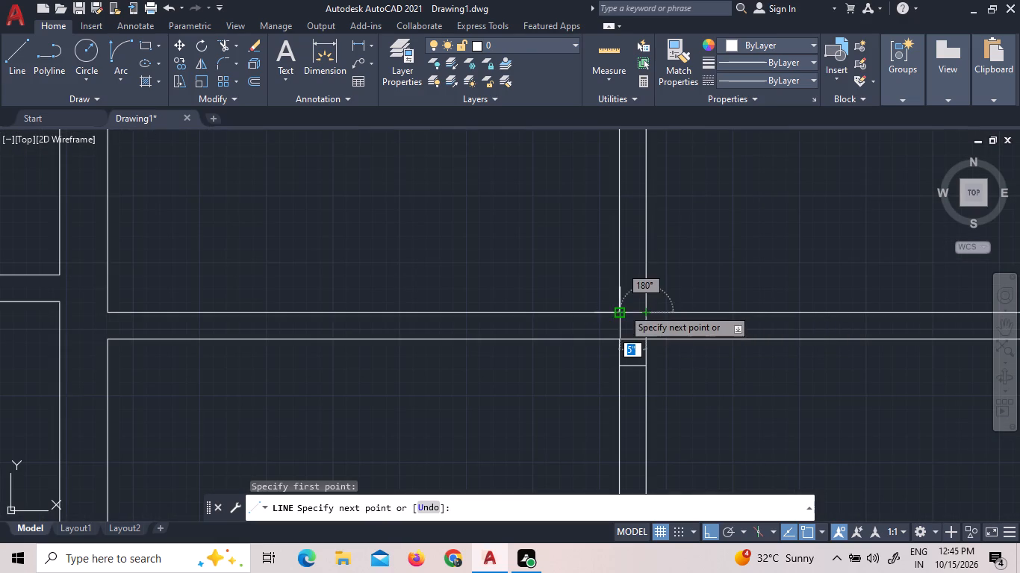
click(618, 314)
right_click(618, 314)
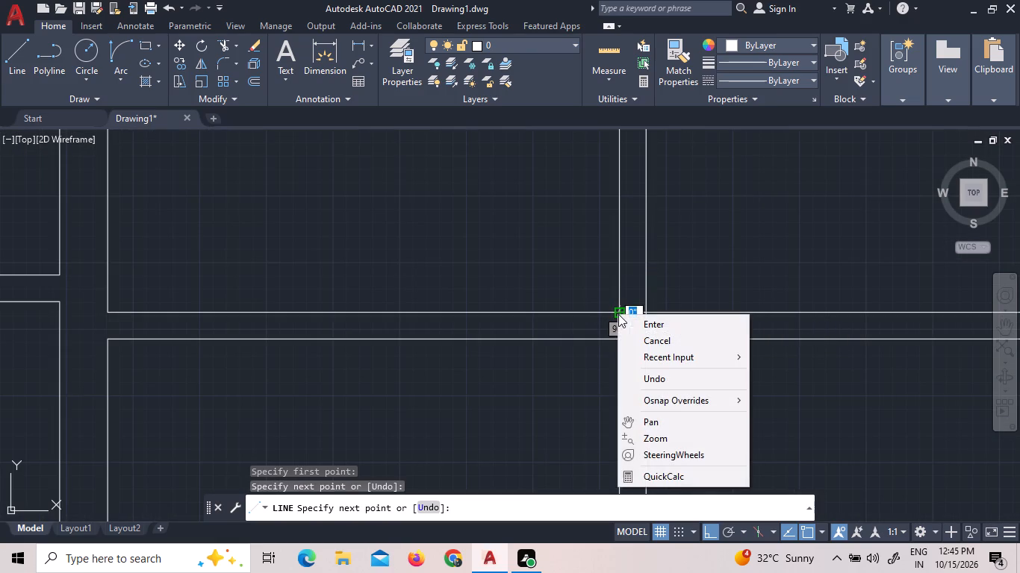
click(624, 316)
click(625, 320)
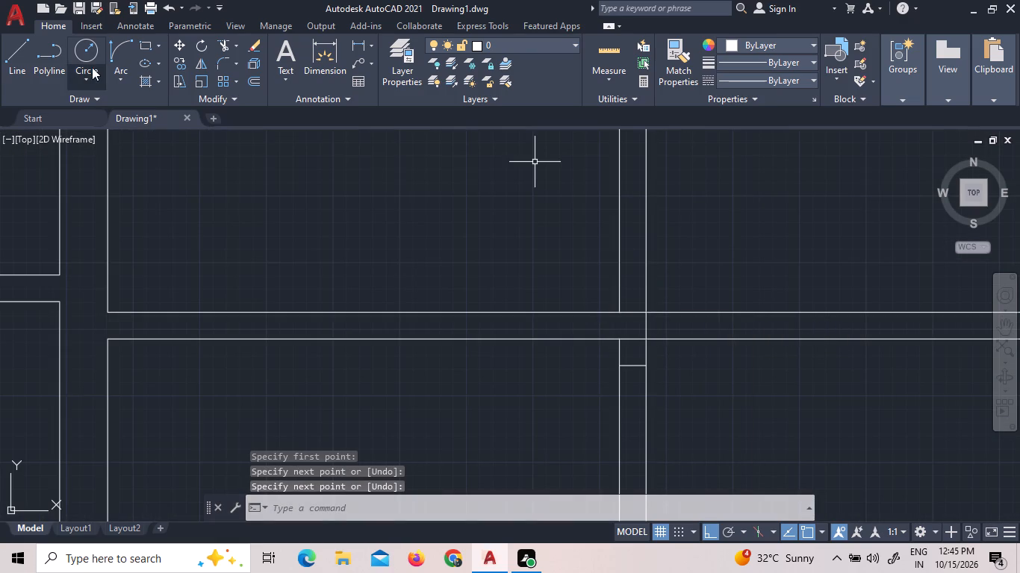
Offset the cross line at the partition's north line 3' north into the middle strip's vertical wall.
click(248, 81)
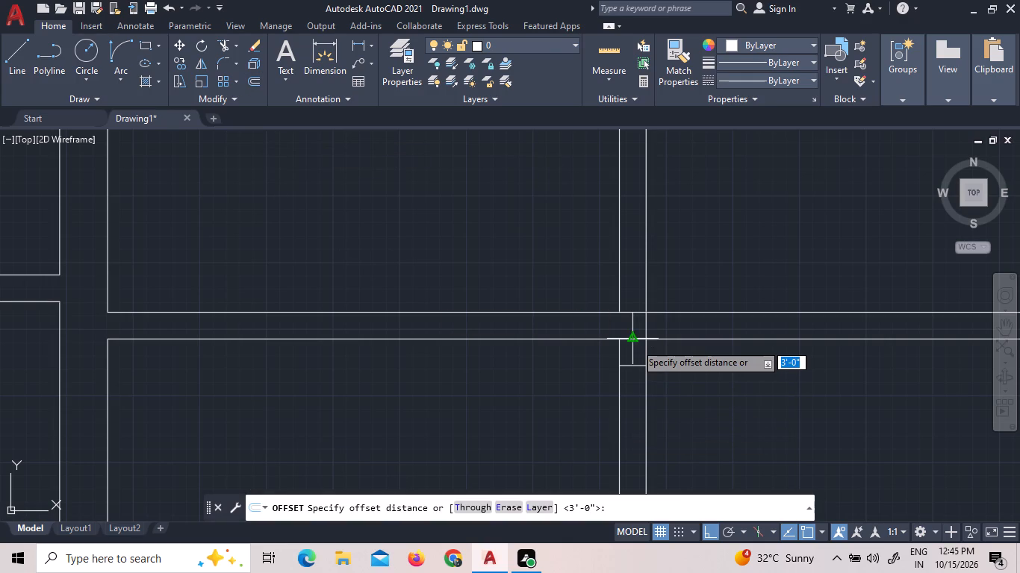
text(3')
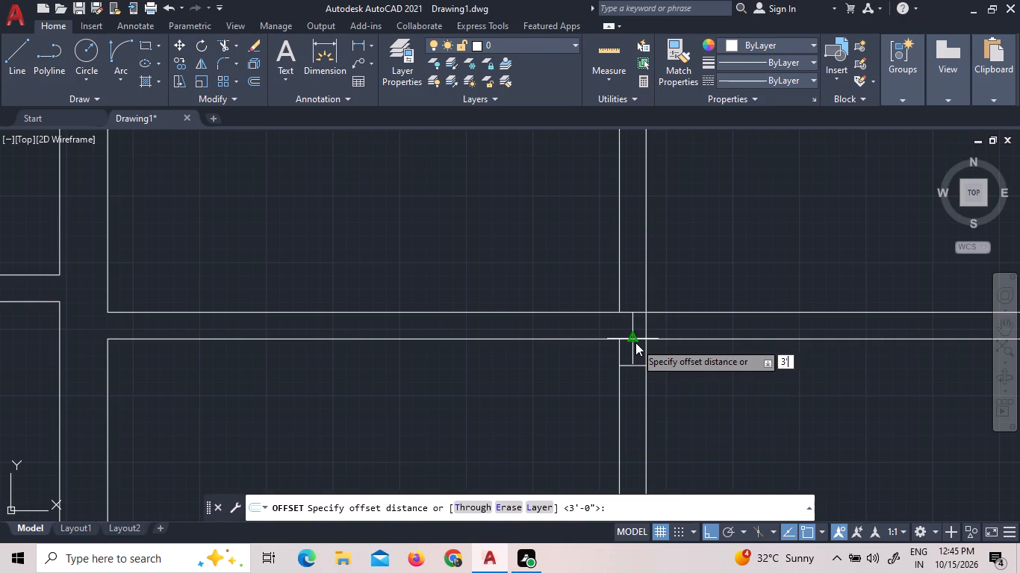
key(Return)
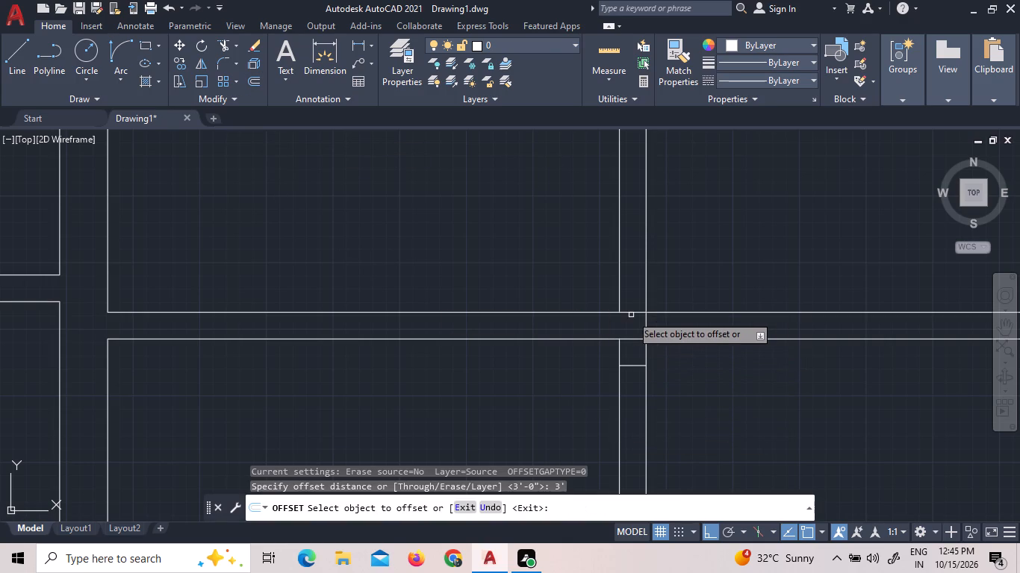
double_click(632, 312)
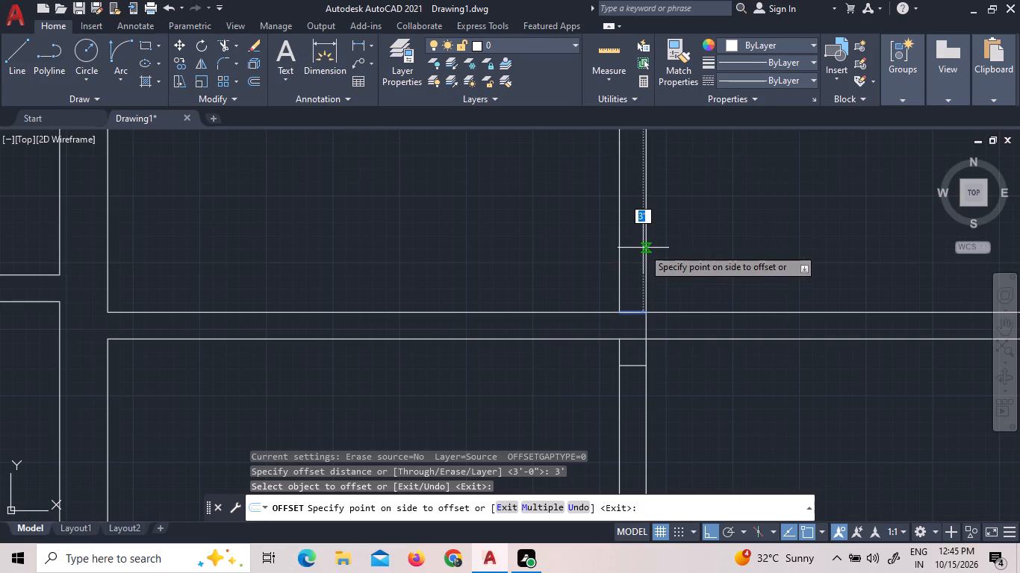
click(643, 248)
scroll(644, 250, down, 6)
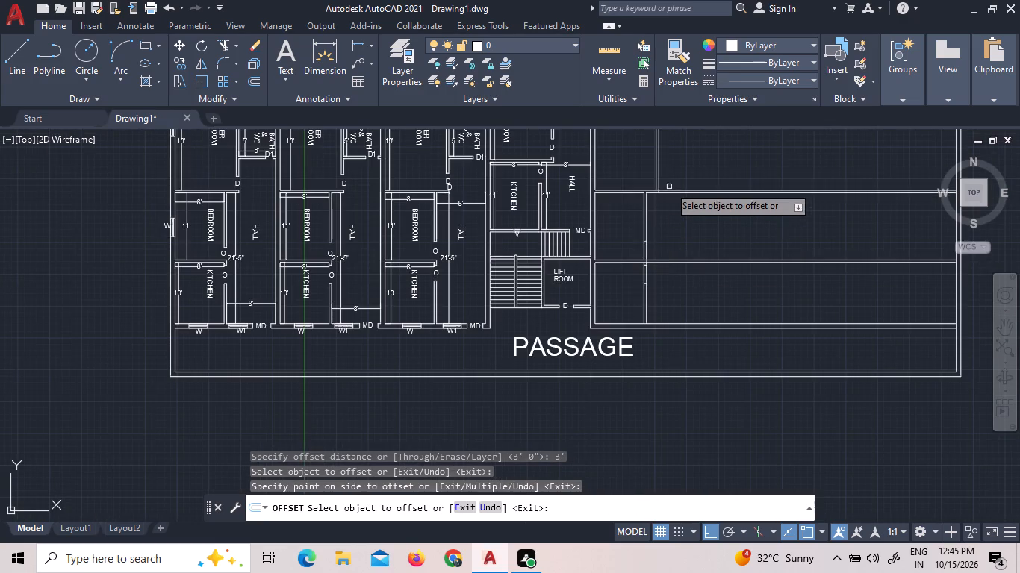
scroll(668, 184, up, 2)
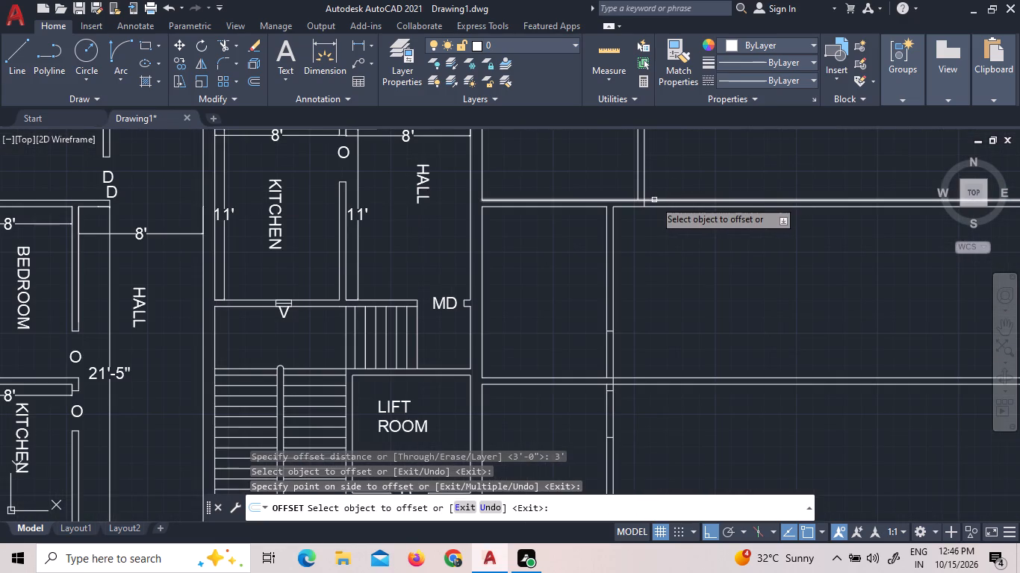
right_click(550, 289)
click(565, 295)
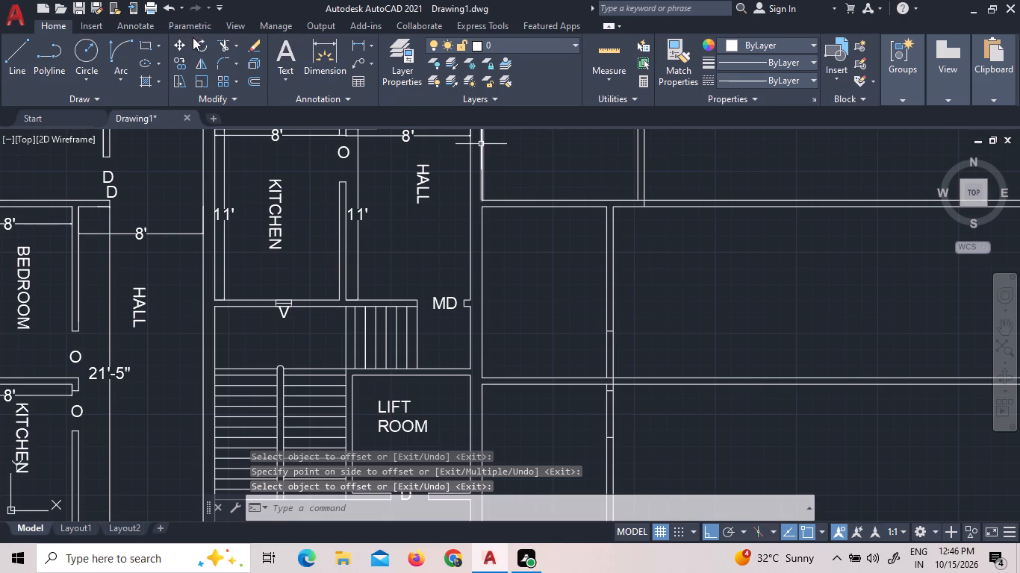
Trim both vertical wall faces within the marked 3' lengths, cutting one opening in the middle strip and one in the lower strip.
click(227, 44)
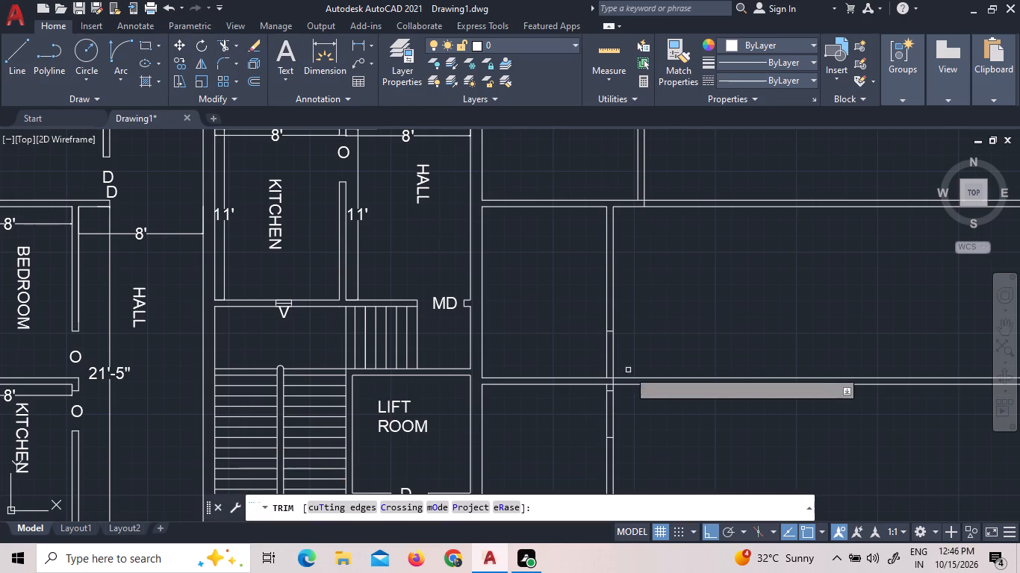
double_click(615, 354)
click(605, 348)
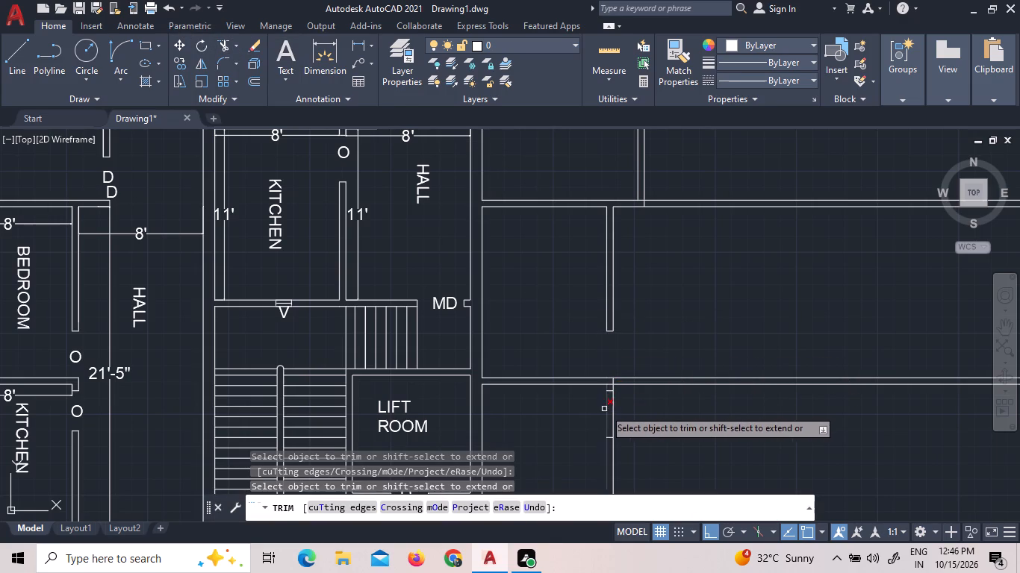
scroll(657, 394, down, 1)
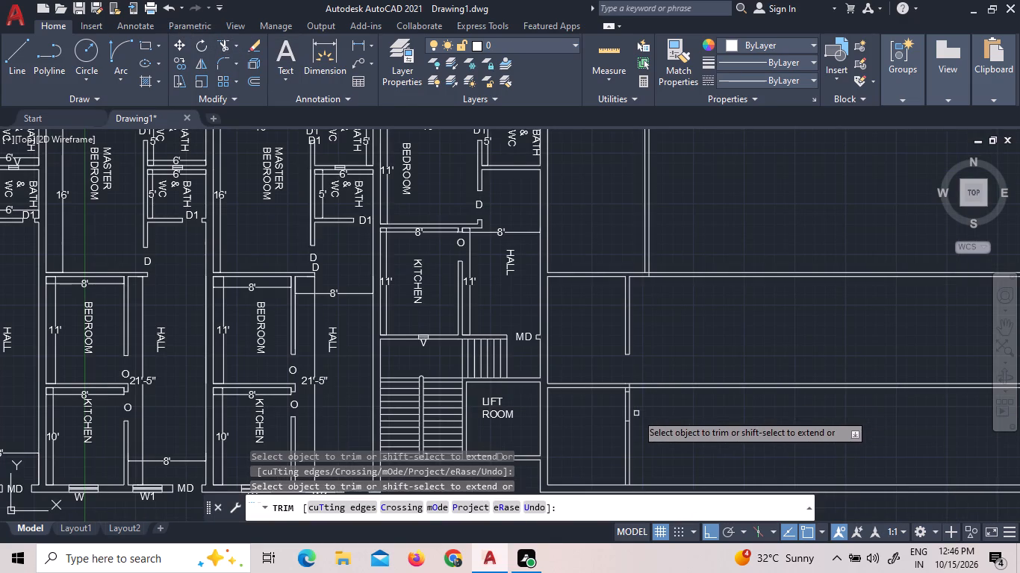
click(636, 413)
click(614, 397)
scroll(644, 381, up, 3)
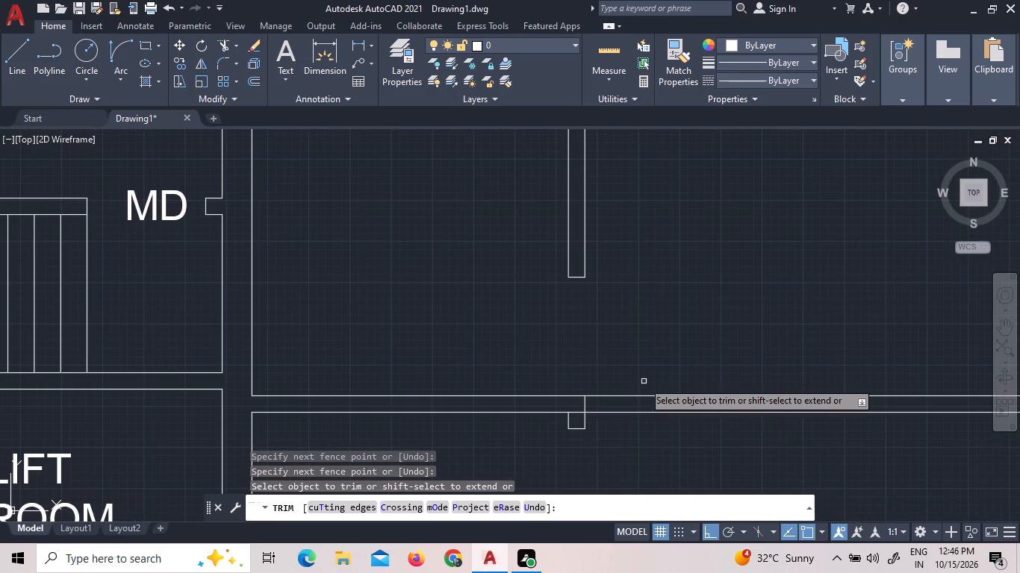
Trim the lower horizontal partition's lines beyond the vertical wall's east face and its south line across the wall junction.
click(578, 413)
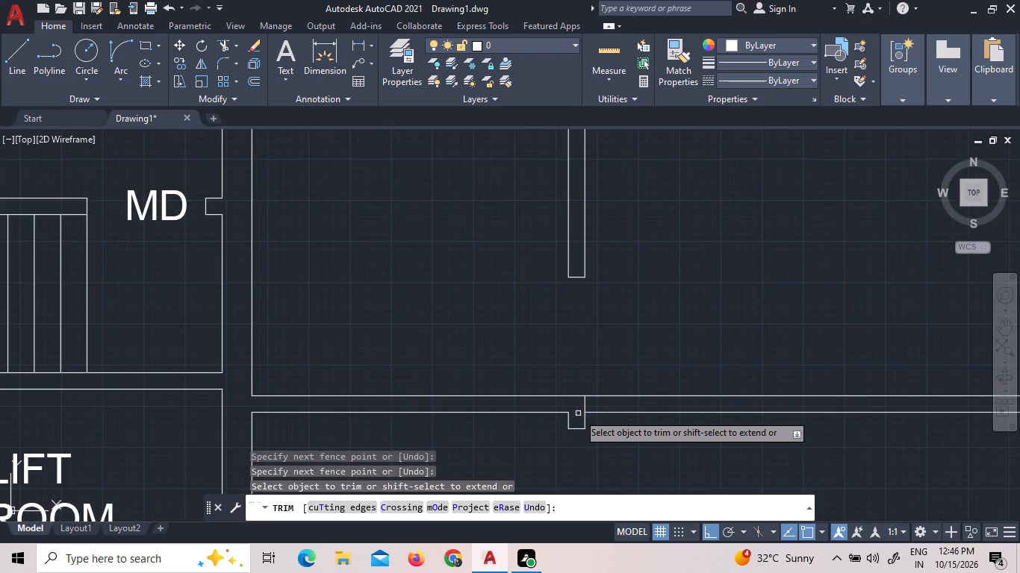
click(591, 413)
click(603, 395)
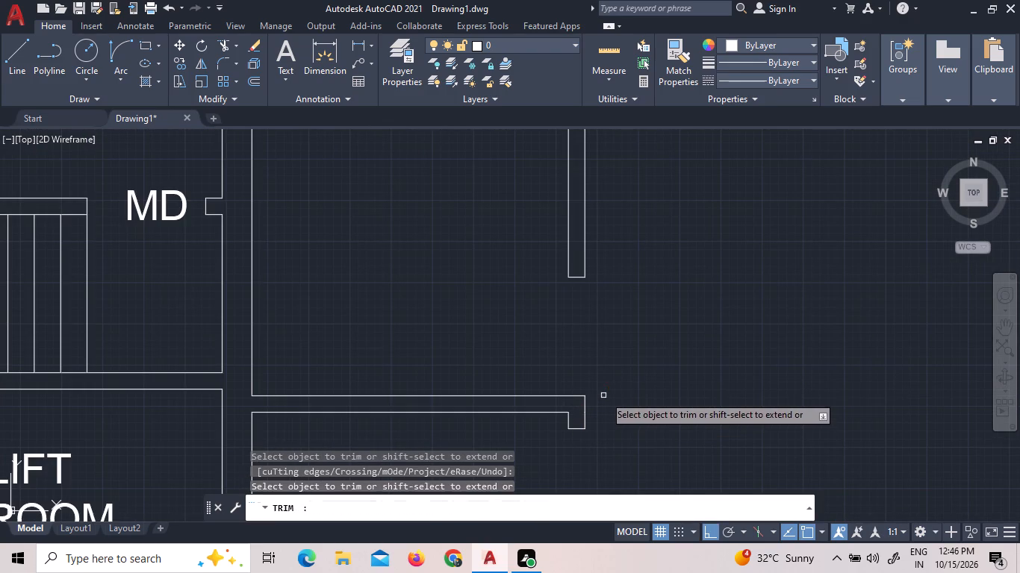
Trim the outer north wall's inner line between the two faces of the upper strip's vertical wall.
scroll(630, 366, down, 5)
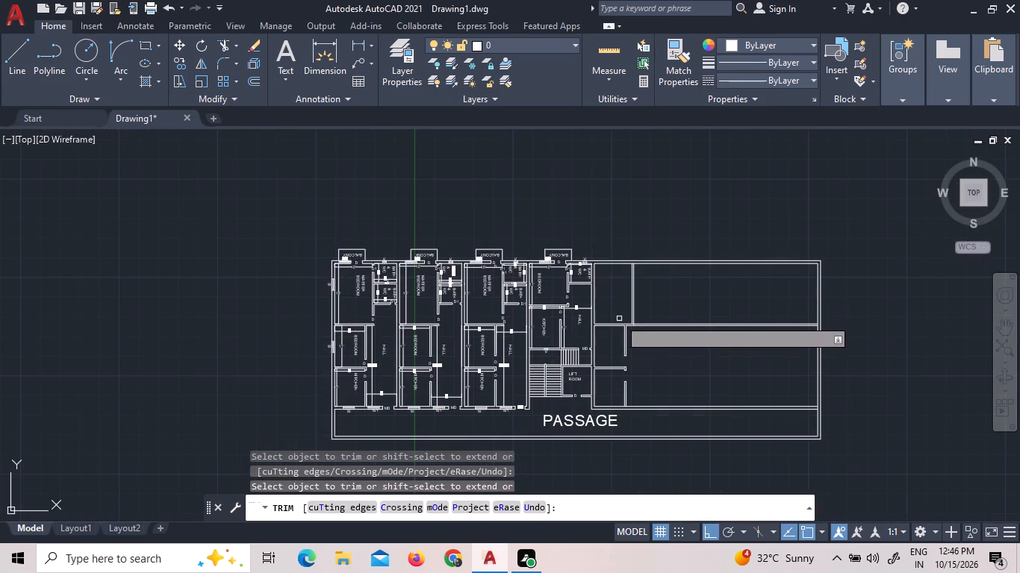
scroll(623, 322, up, 3)
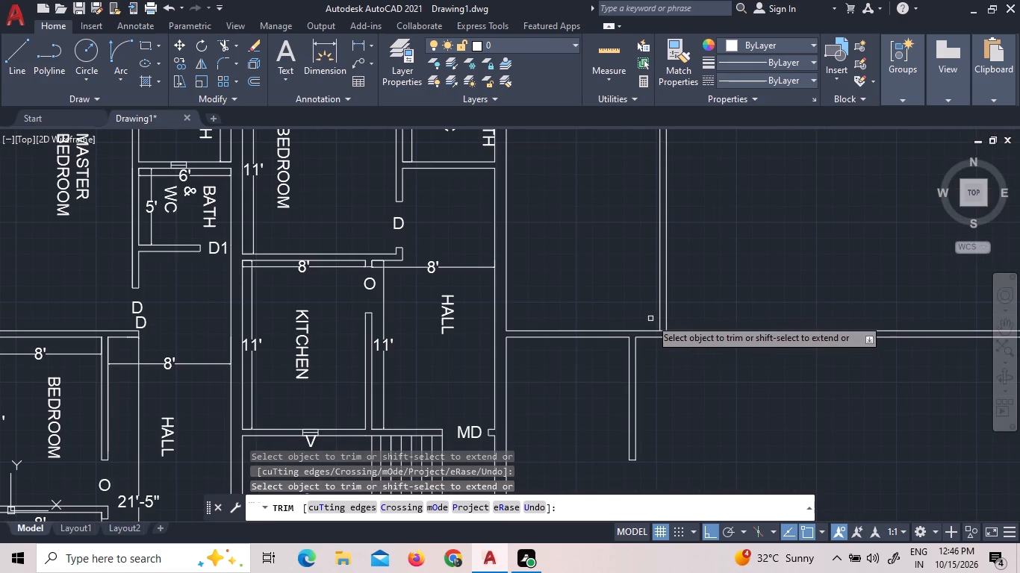
scroll(645, 321, down, 1)
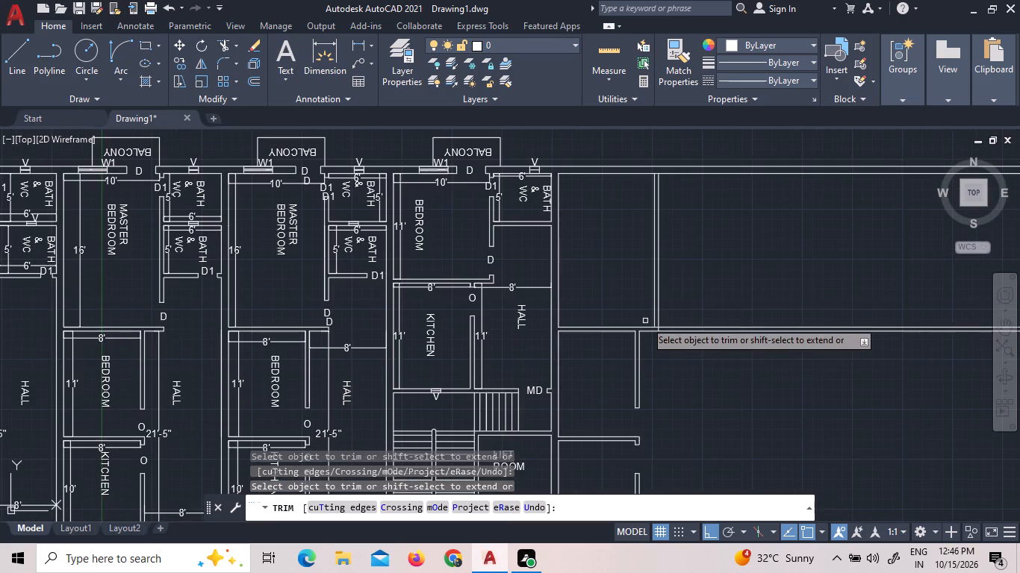
scroll(652, 169, up, 2)
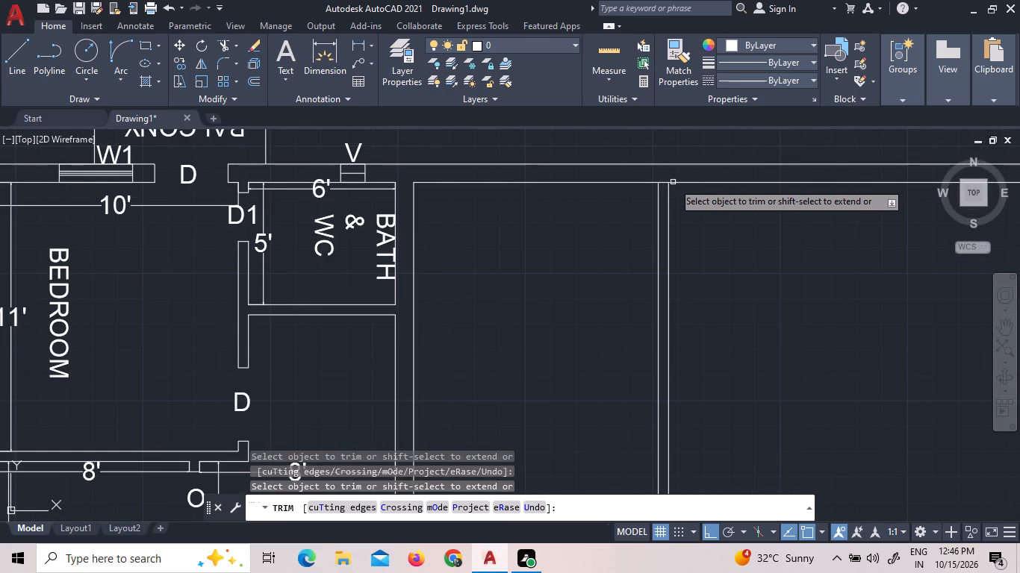
click(665, 183)
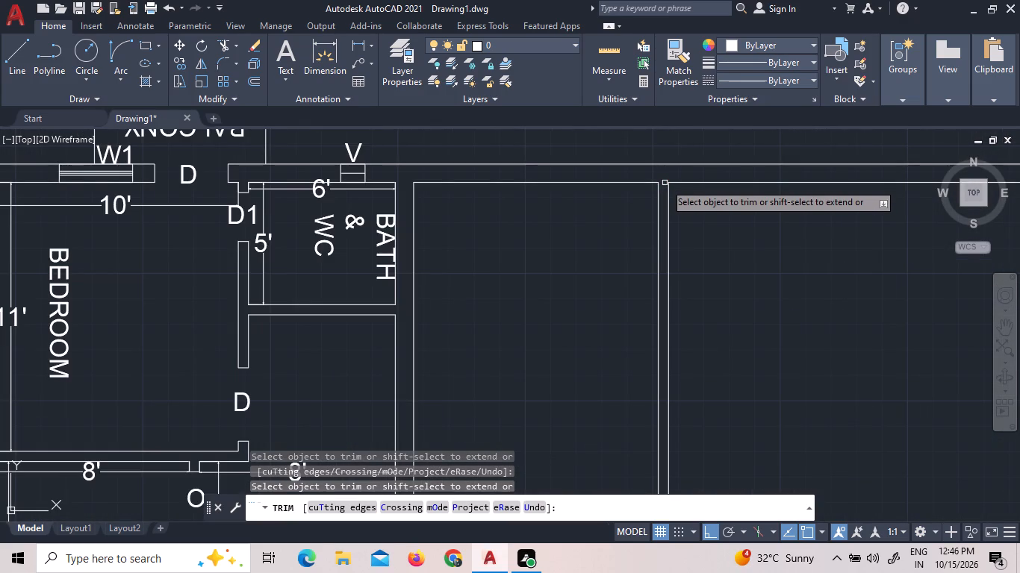
scroll(665, 183, down, 2)
scroll(609, 269, down, 2)
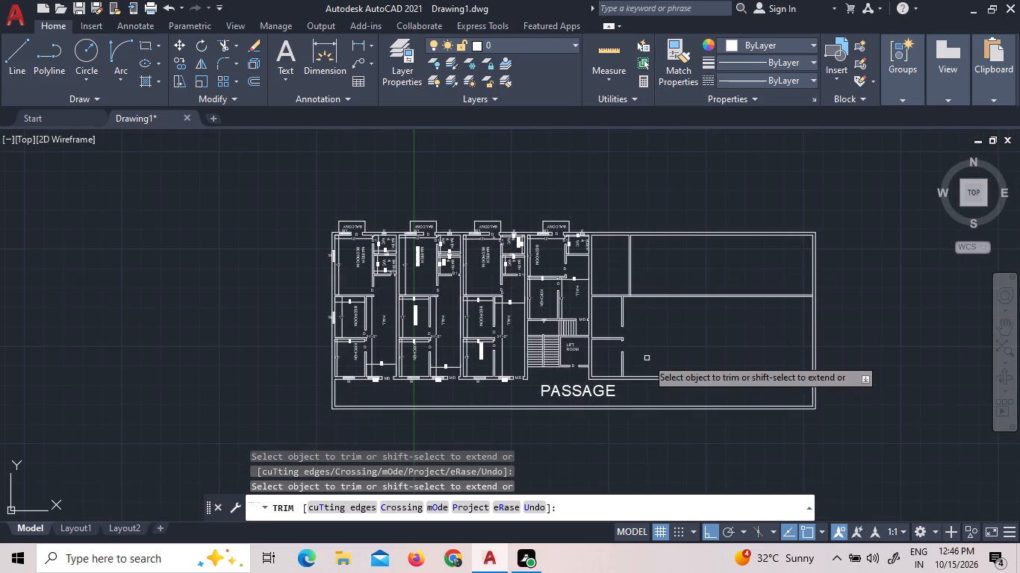
middle_drag(661, 339, 525, 330)
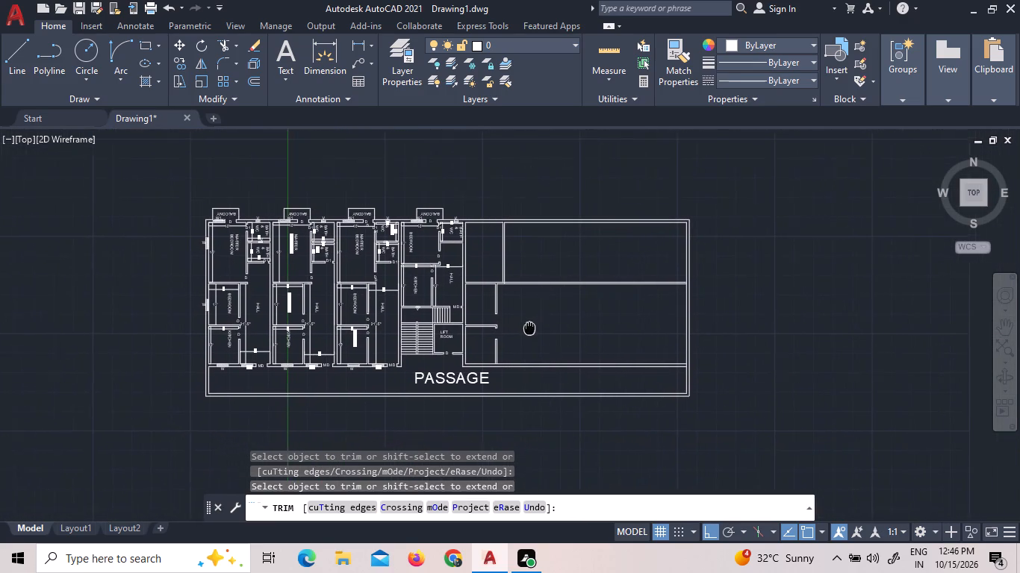
middle_drag(525, 330, 427, 364)
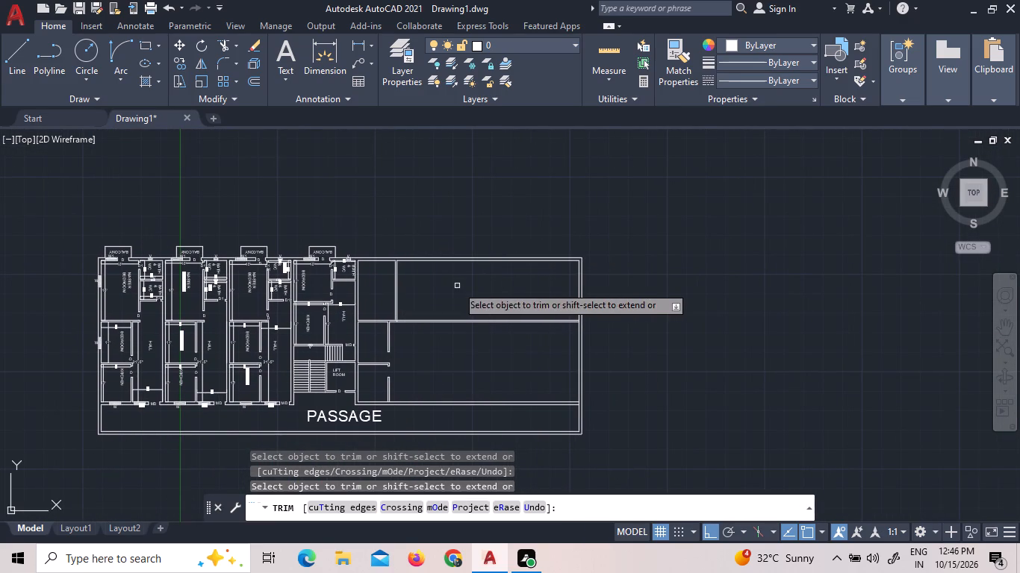
right_click(457, 286)
double_click(476, 295)
scroll(373, 200, up, 2)
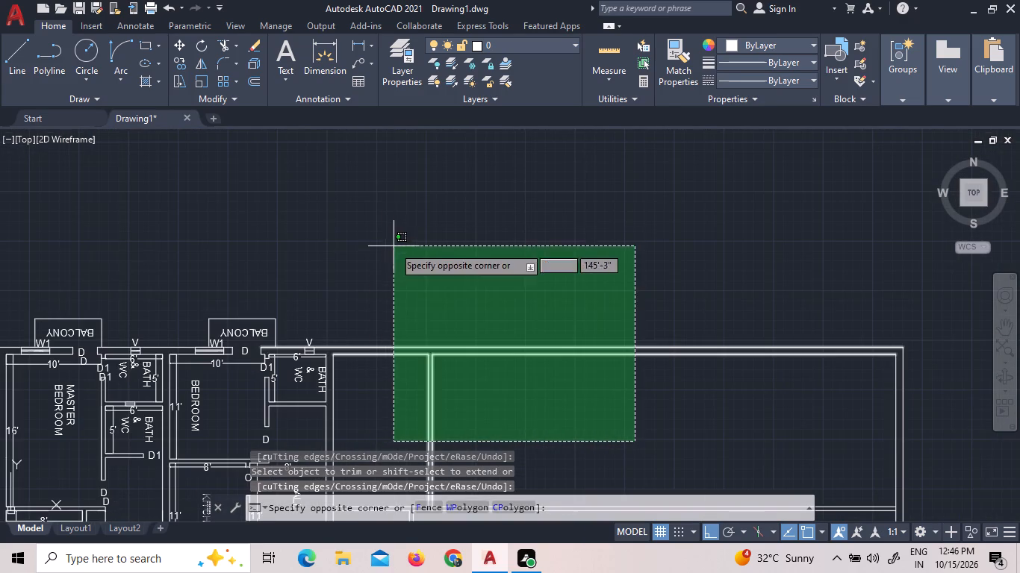
double_click(483, 363)
Offset the east face of the upper strip's vertical wall 6' east.
click(259, 79)
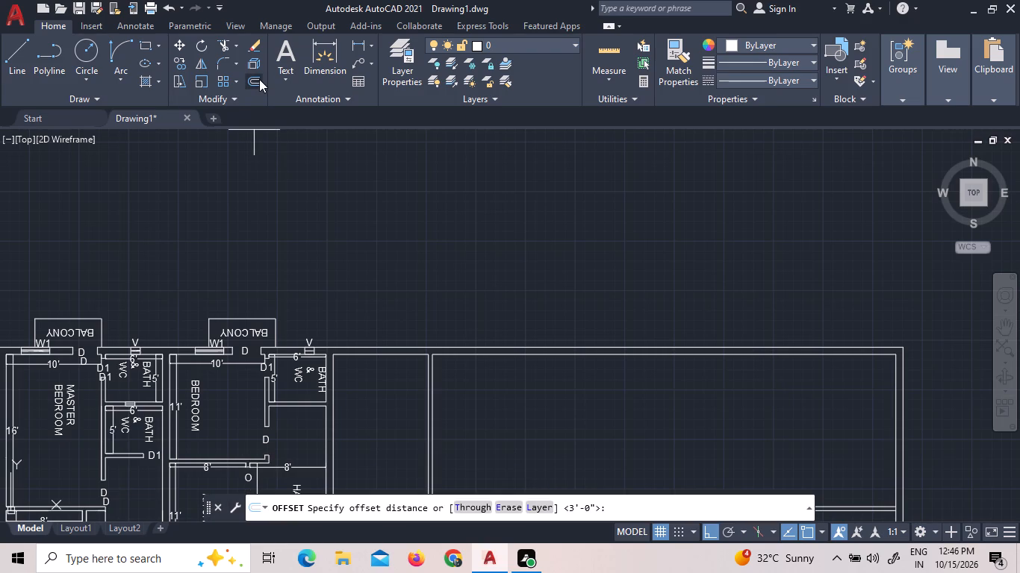
text(6')
key(Return)
key(4)
key(BackSpace)
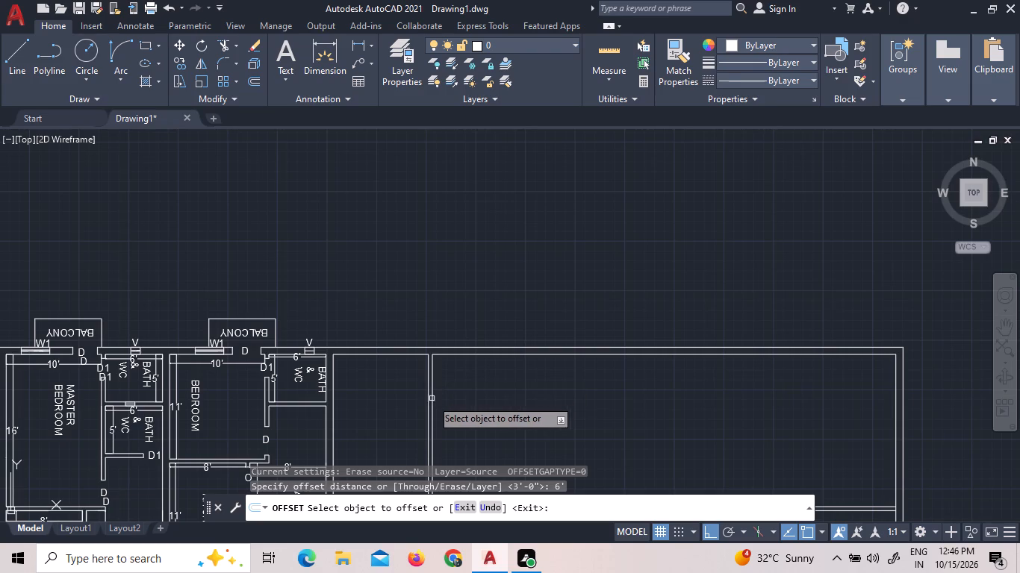
scroll(445, 427, up, 2)
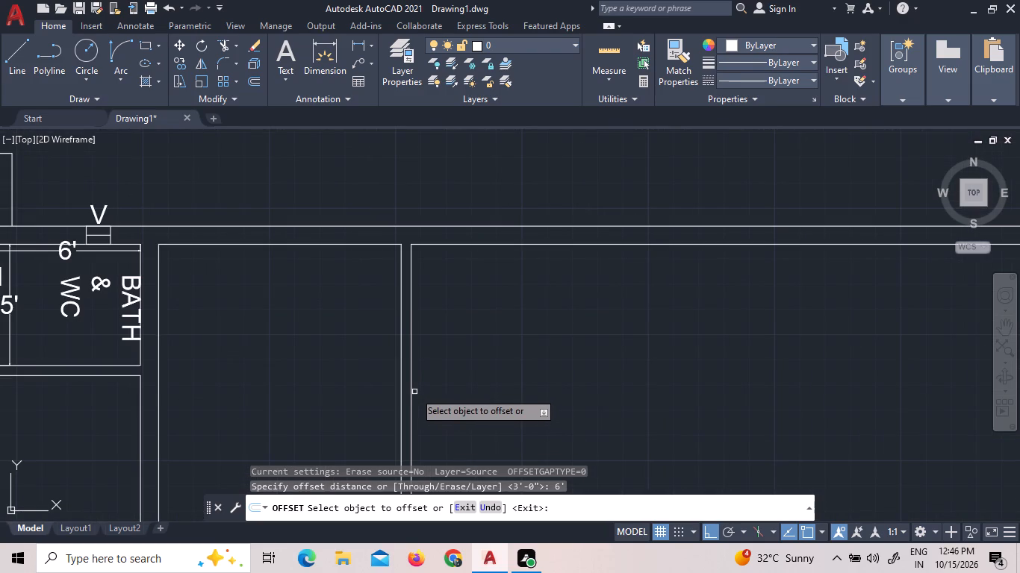
double_click(410, 389)
click(617, 357)
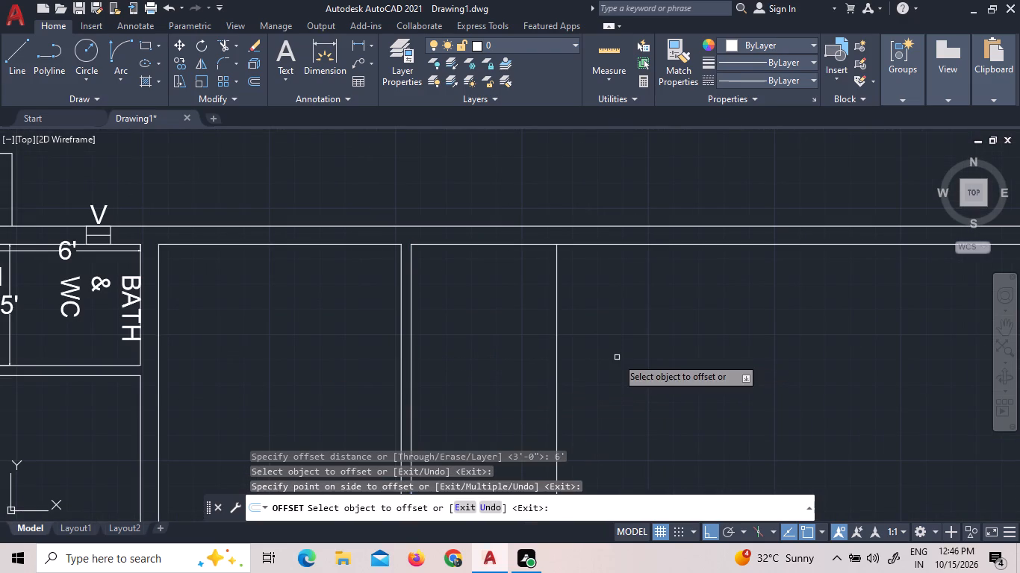
Offset the new vertical line in the upper strip 5" east to give the second wall its thickness.
click(255, 81)
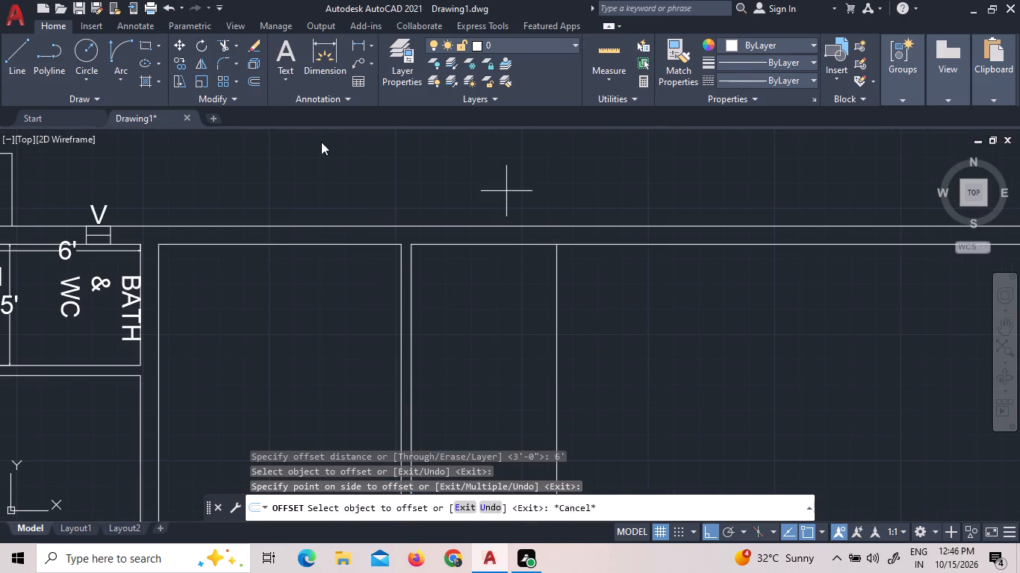
key(5)
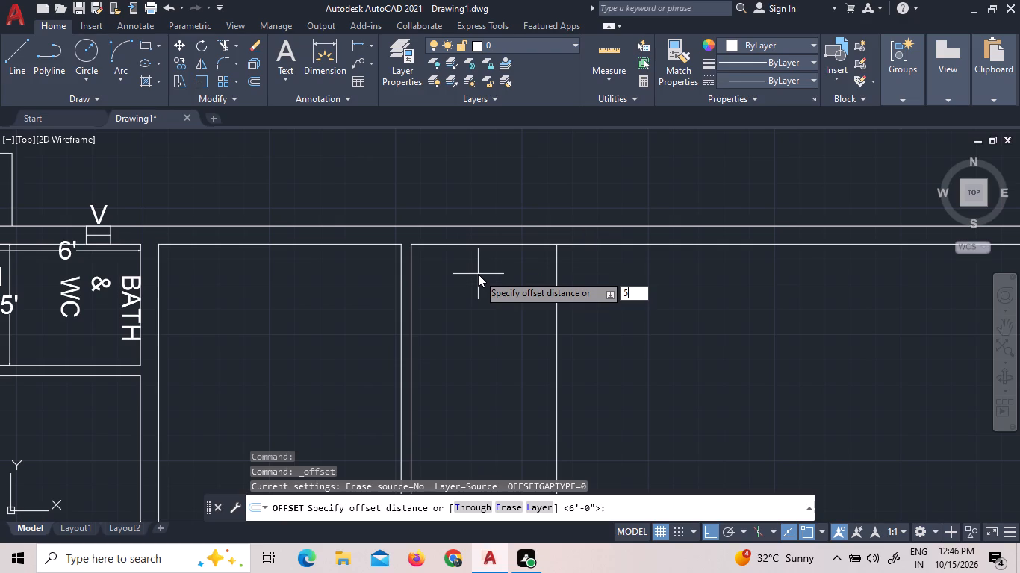
key(shift+quotedbl)
key(Return)
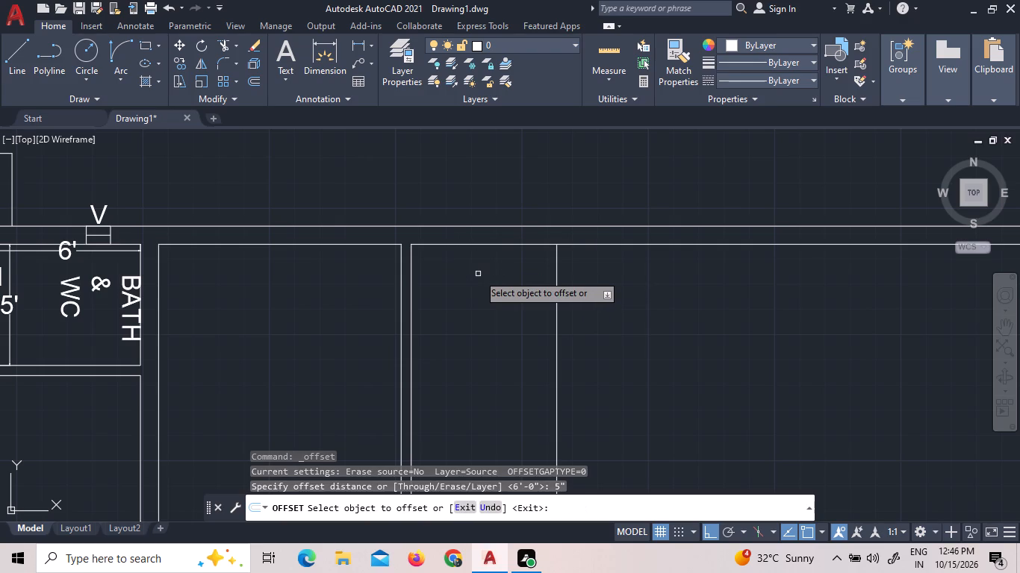
key(BackSpace)
text(9")
key(Return)
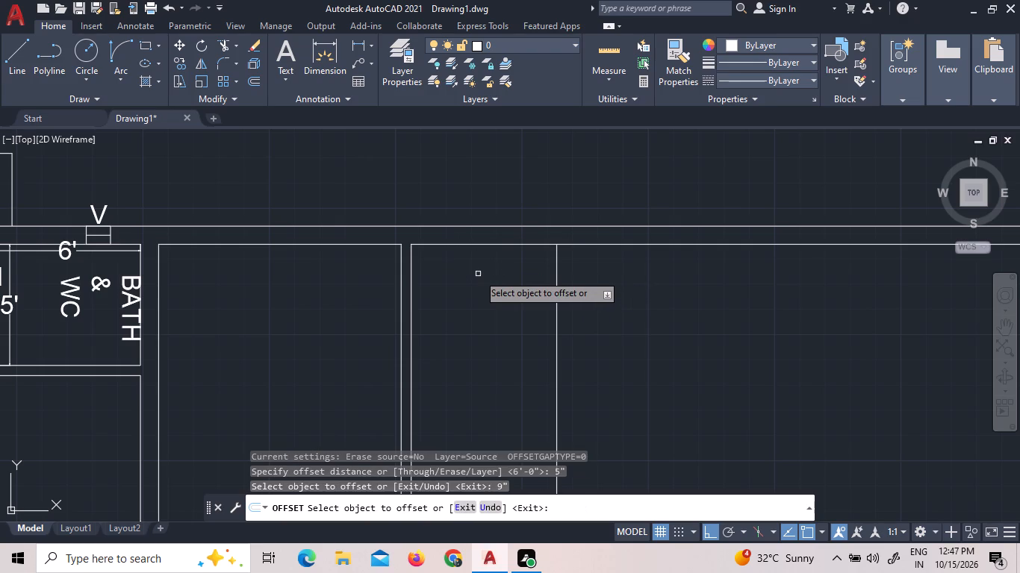
click(557, 348)
click(573, 342)
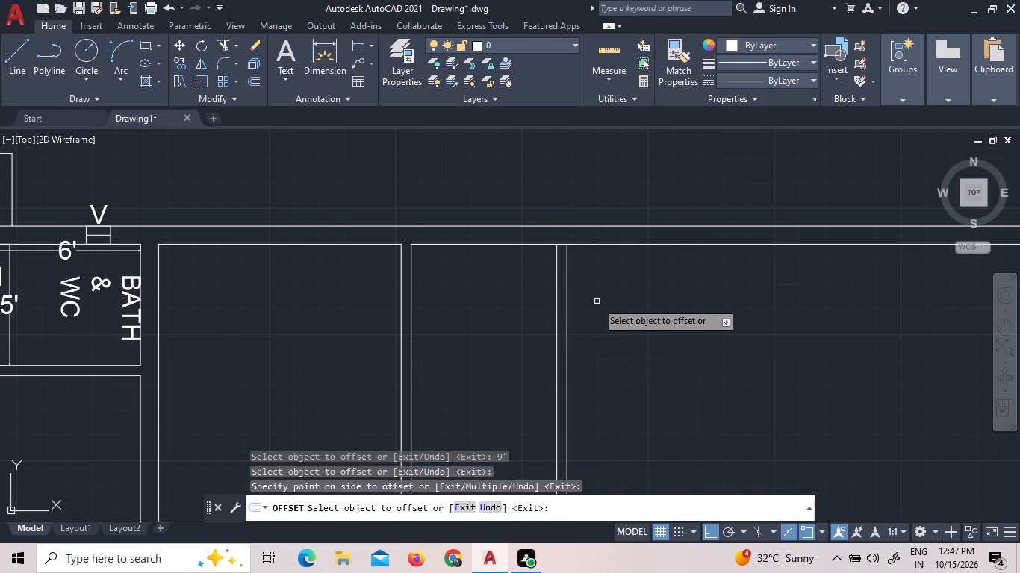
scroll(597, 301, down, 2)
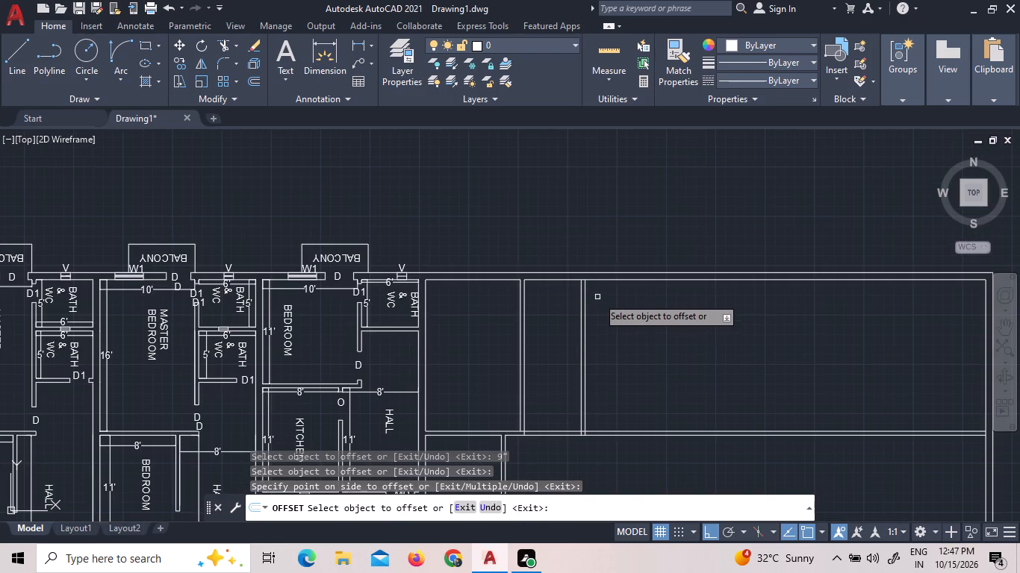
right_click(554, 298)
click(565, 307)
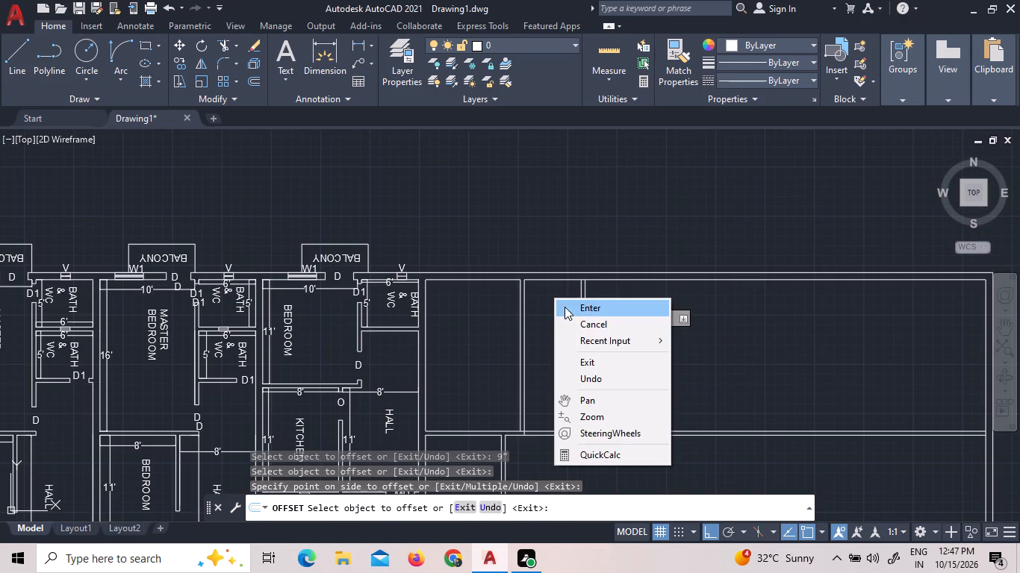
Offset the outer north wall's inner line, east of the upper strip's first vertical wall, 5' south into the strip.
click(251, 78)
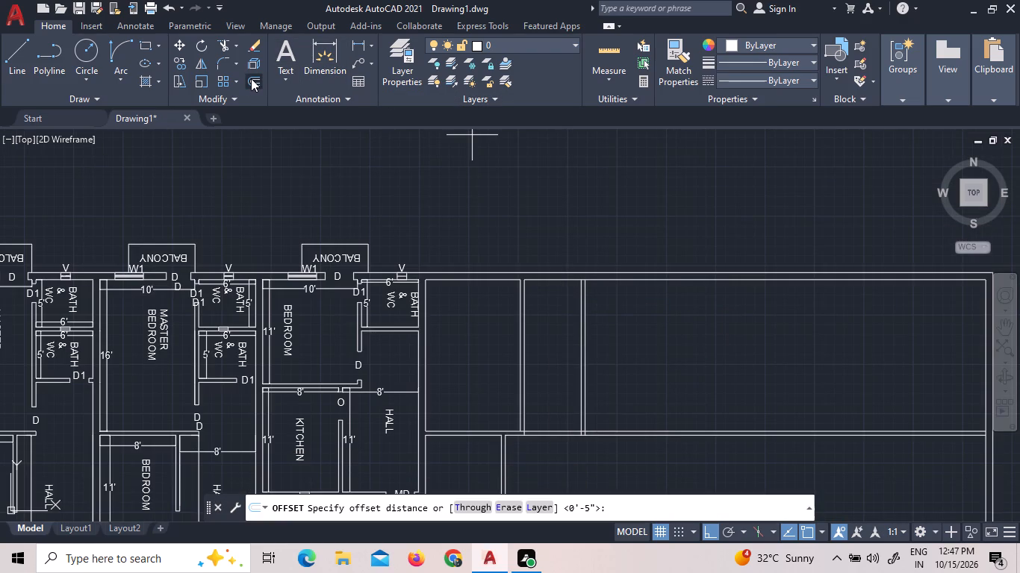
text(5')
key(Return)
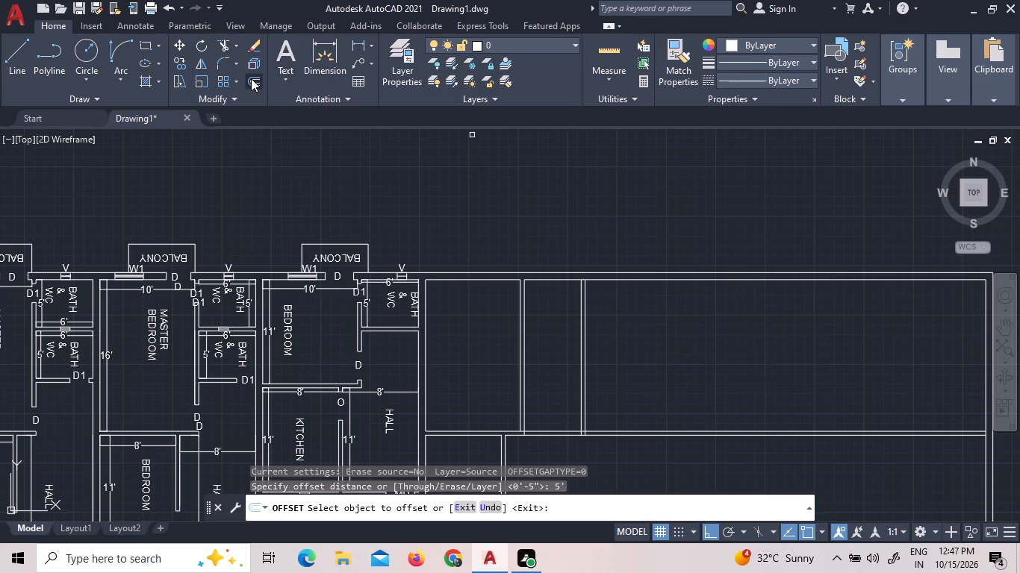
double_click(539, 281)
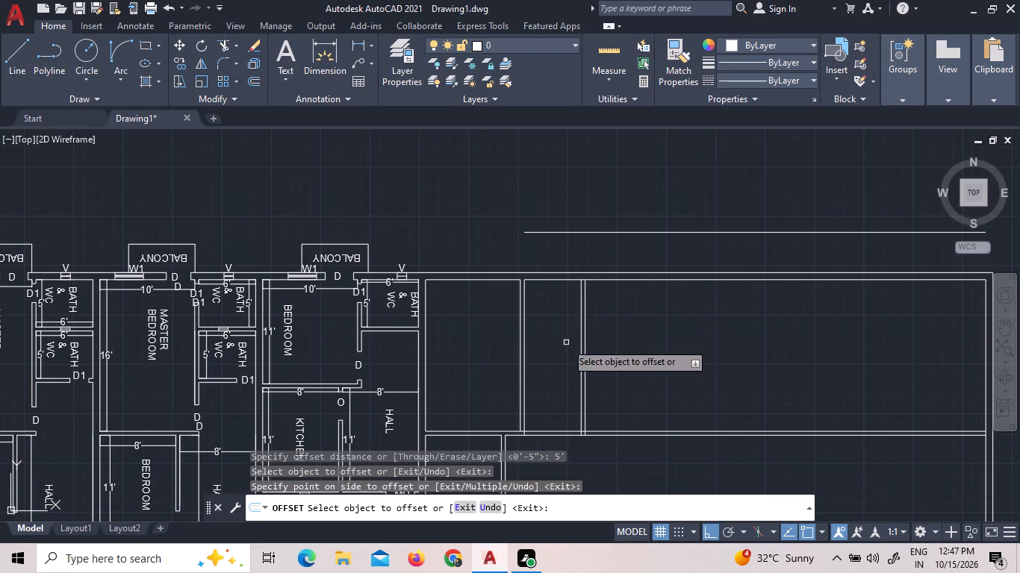
click(567, 279)
click(567, 316)
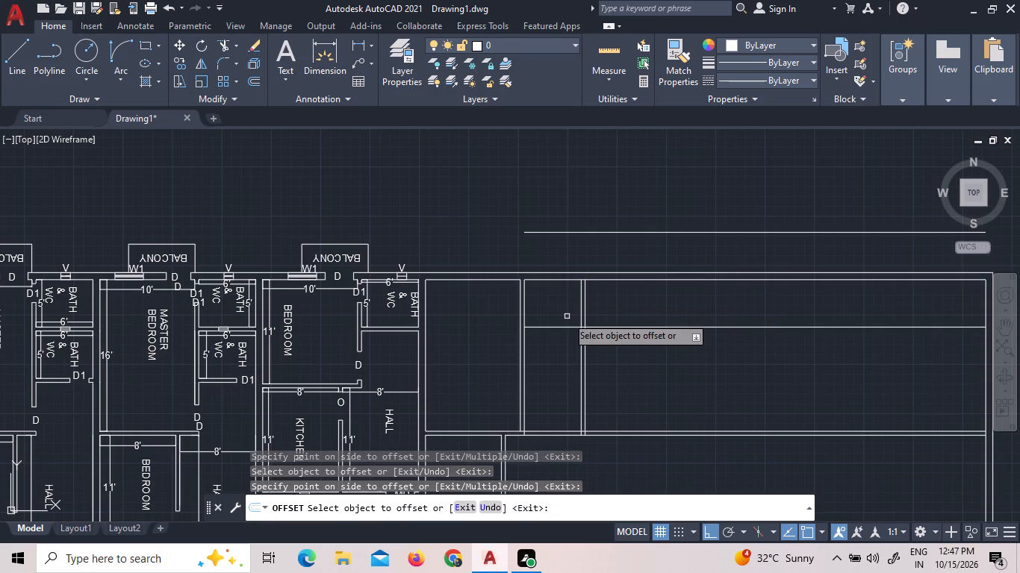
right_click(567, 316)
click(578, 325)
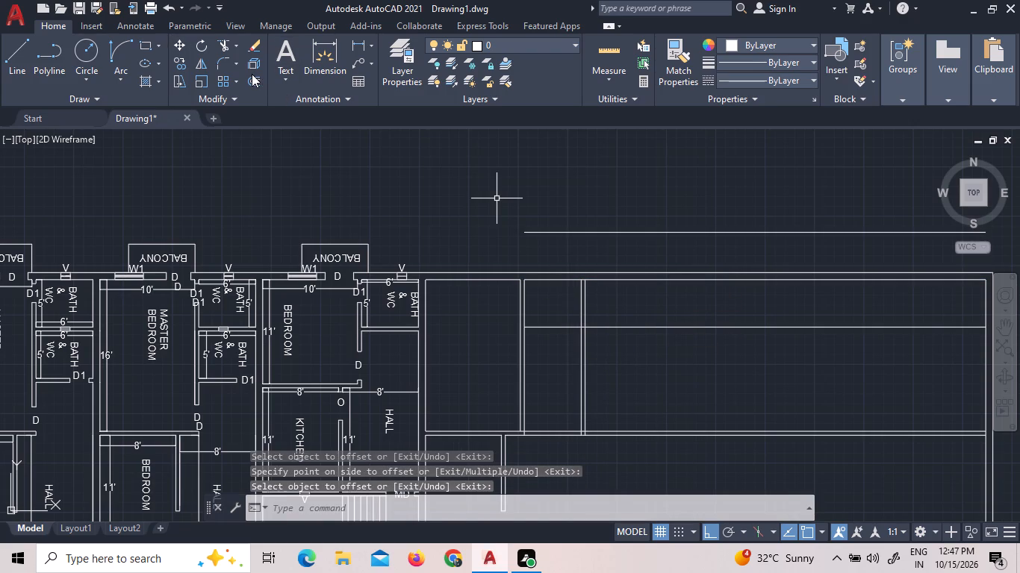
Offset the new horizontal line in the upper strip 5" south to form the partition's second face.
click(251, 74)
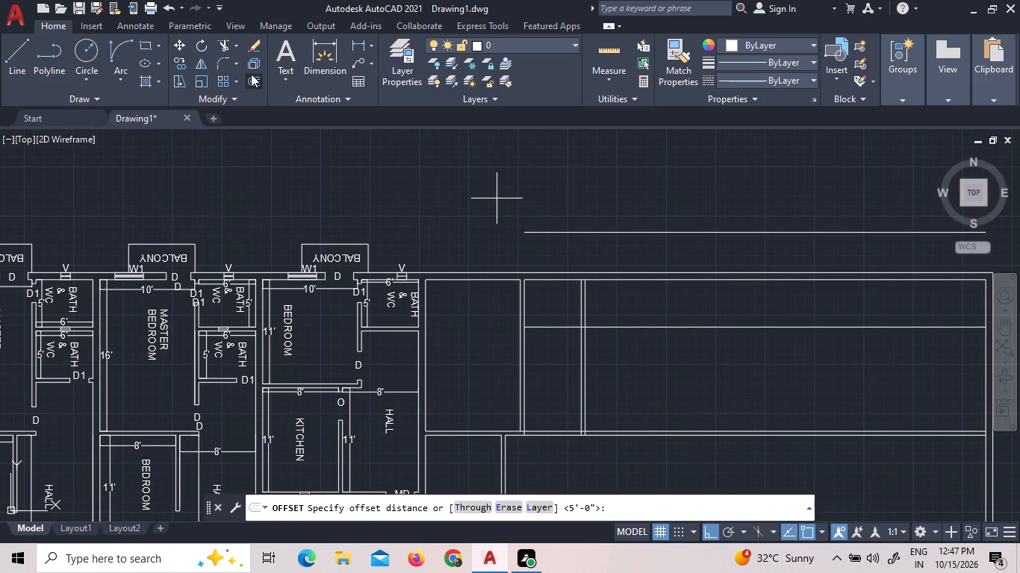
text(5")
key(Return)
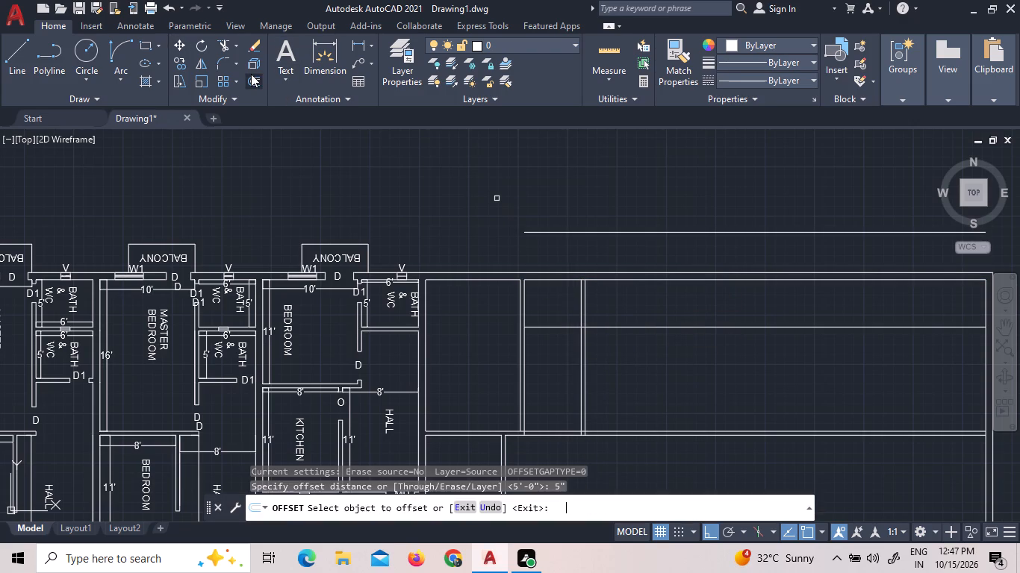
double_click(537, 328)
double_click(543, 348)
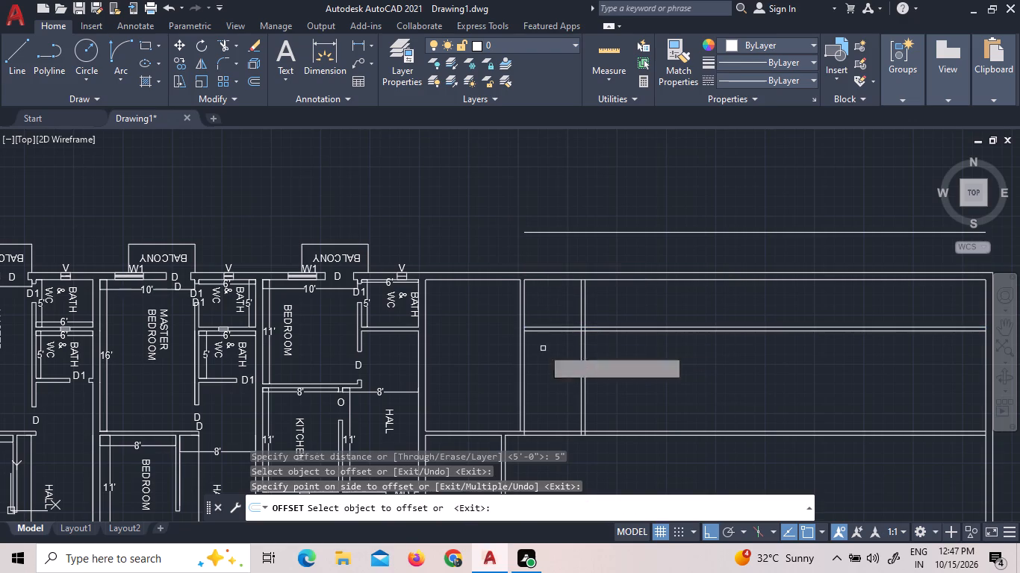
Offset the south face of the upper strip's new horizontal partition 5' further south.
click(249, 80)
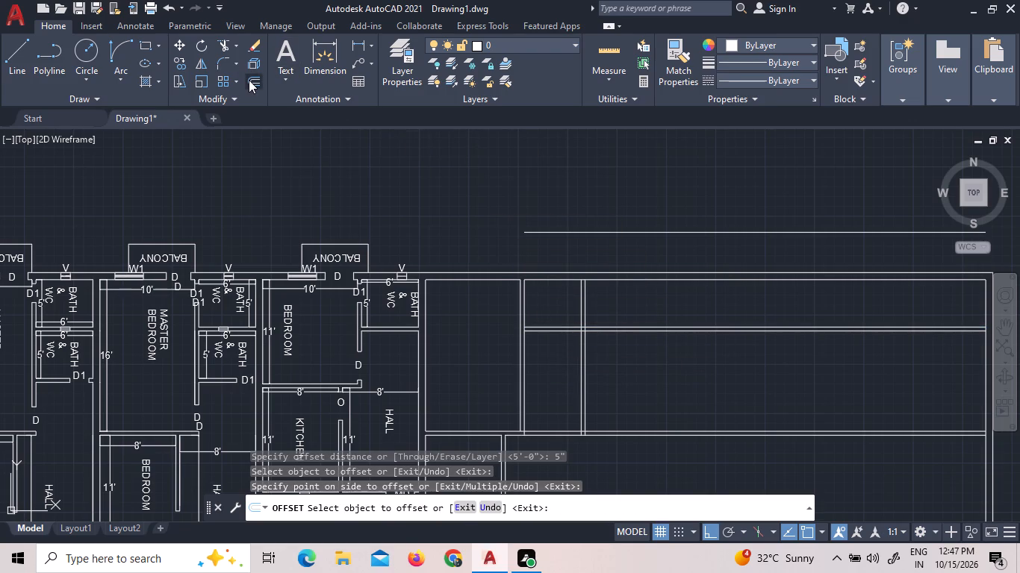
key(5)
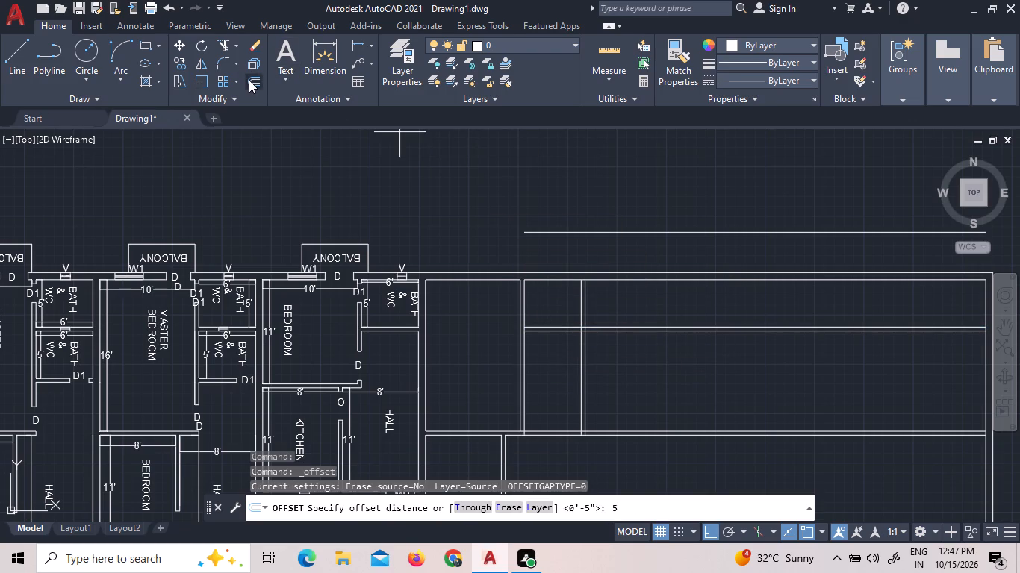
key(apostrophe)
key(Return)
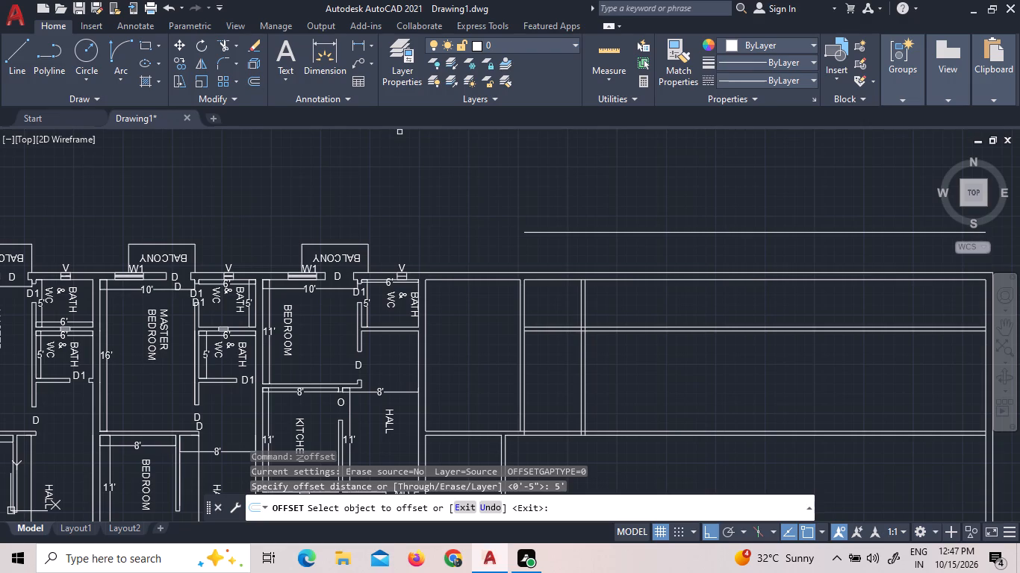
click(558, 332)
click(559, 357)
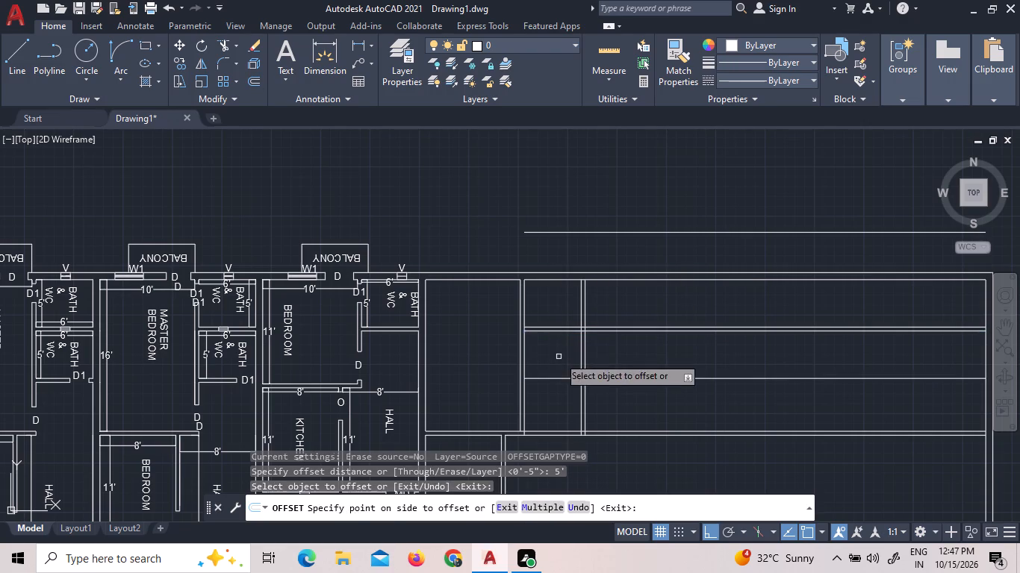
Offset the lower horizontal line in the upper strip 5" south to form the second partition's other face.
click(249, 78)
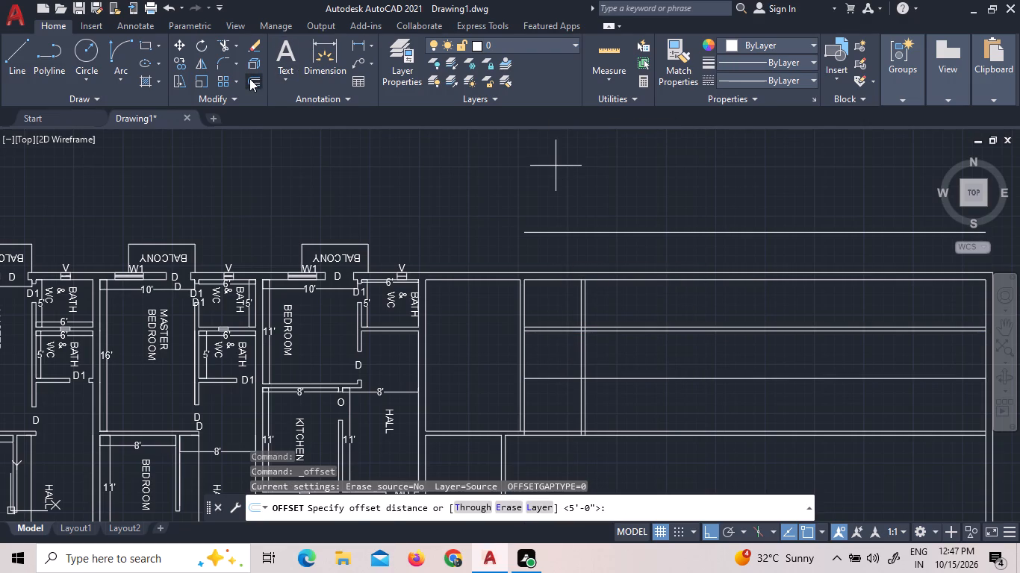
text(5")
key(Return)
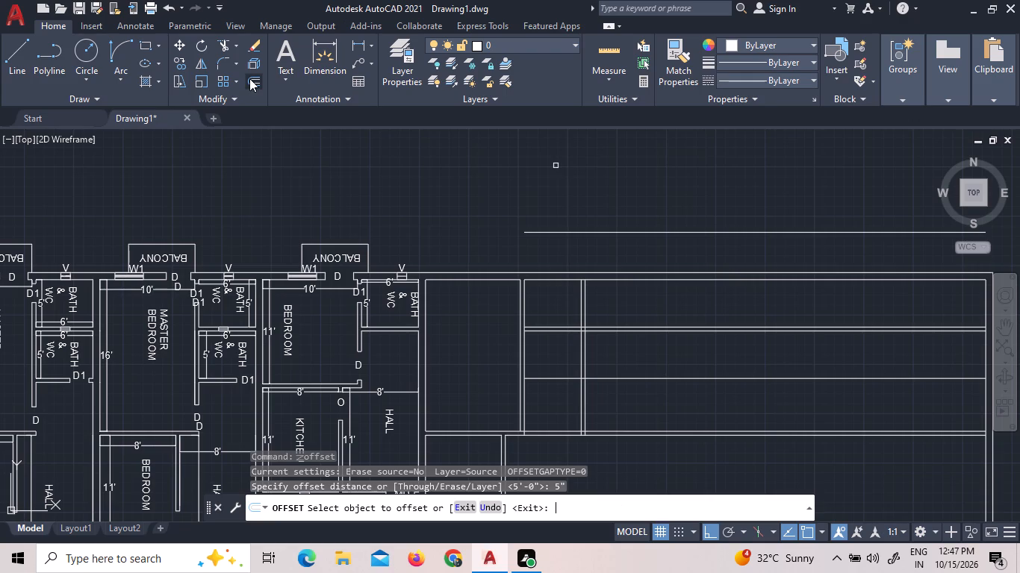
click(541, 379)
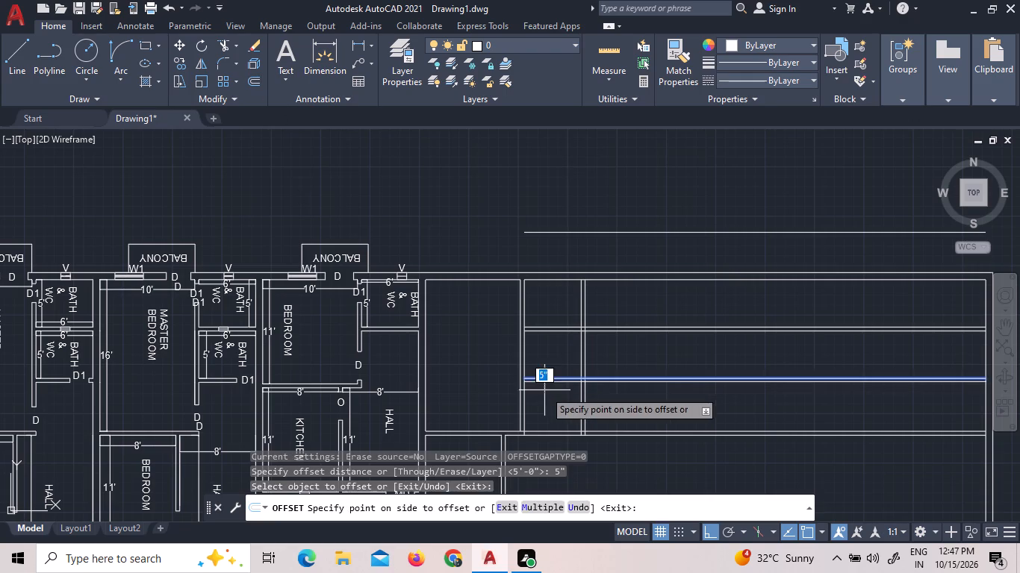
click(544, 390)
right_click(553, 342)
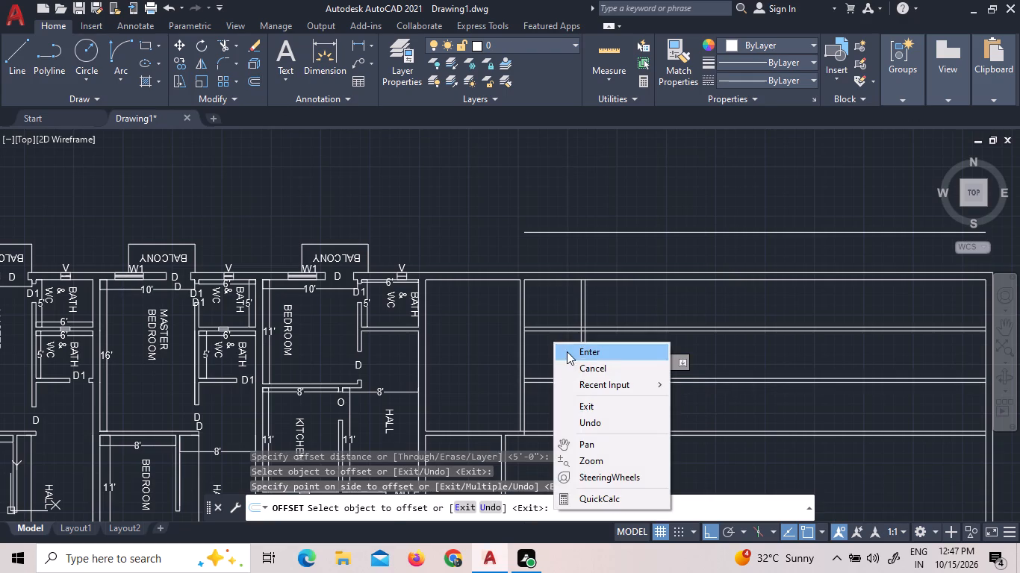
click(570, 354)
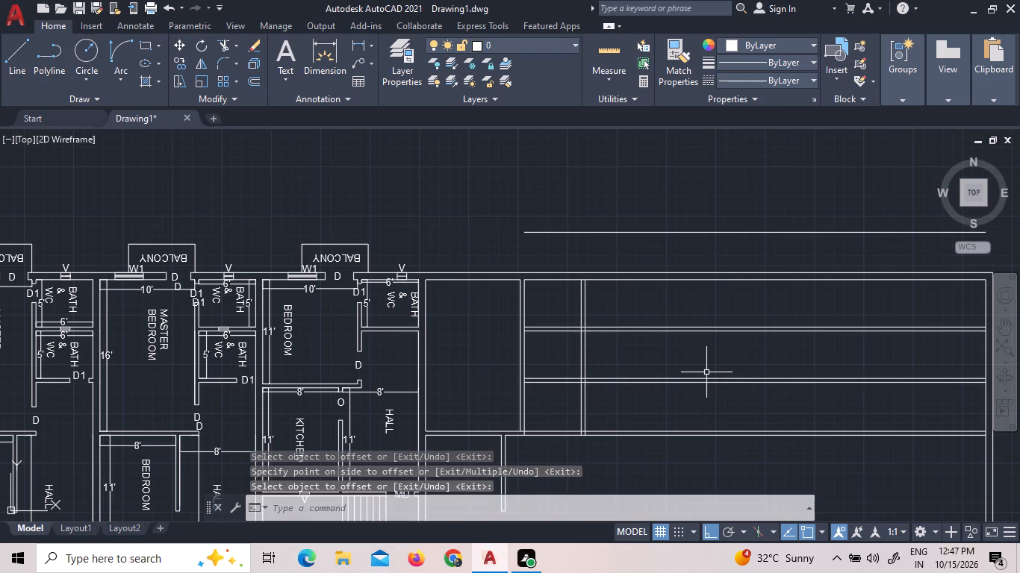
Trim both horizontal partitions' lines in the upper strip east of the second vertical wall.
text(TR)
key(space)
key(space)
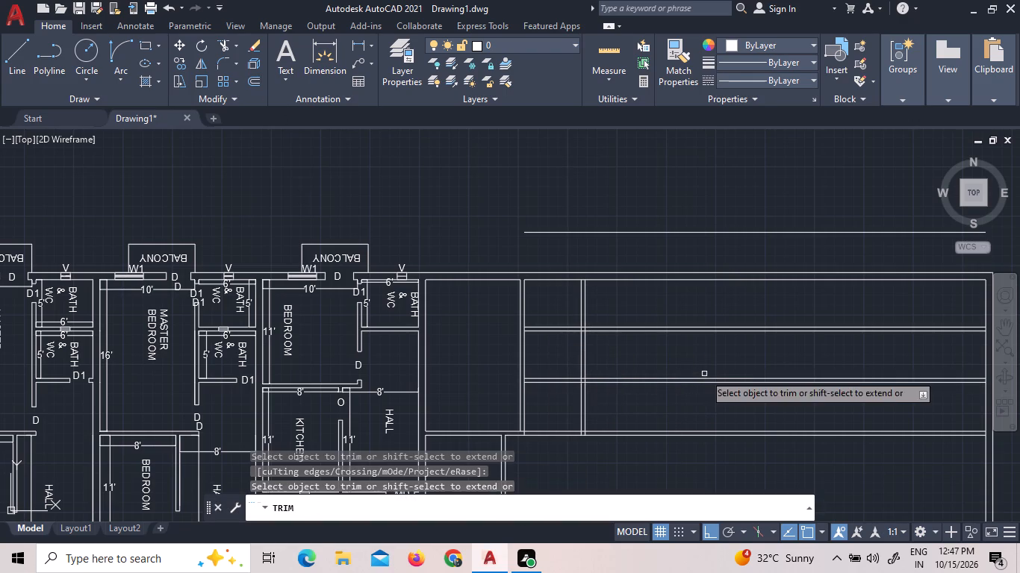
click(685, 399)
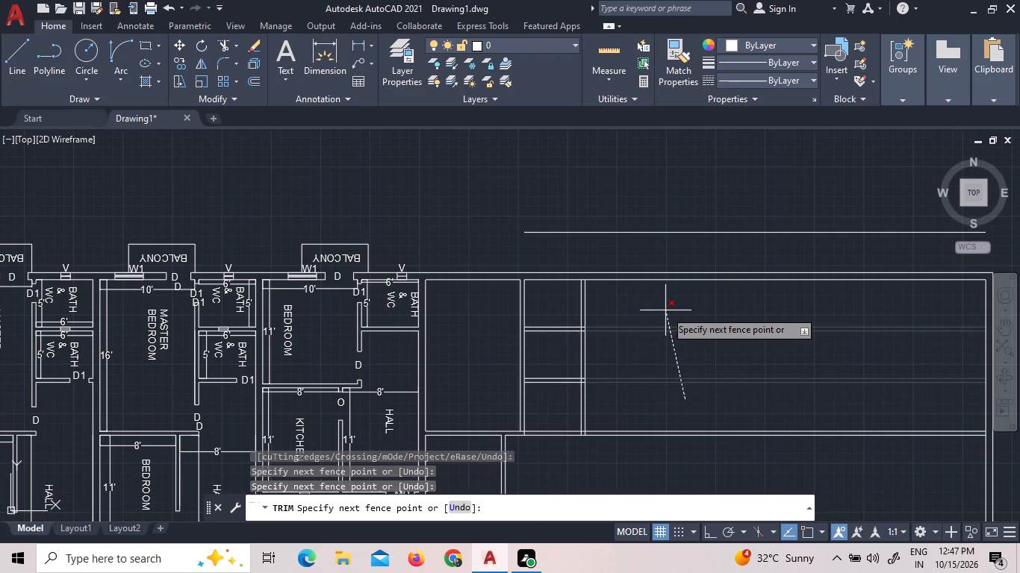
click(665, 310)
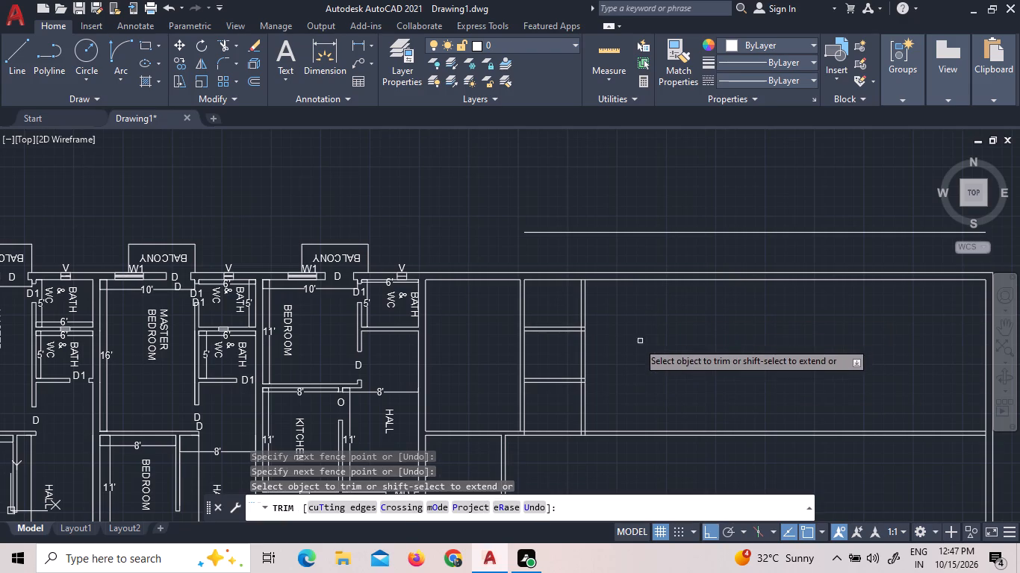
Trim the crossing lines where the lower partition meets the second vertical wall so the wall cavities join.
scroll(575, 386, up, 2)
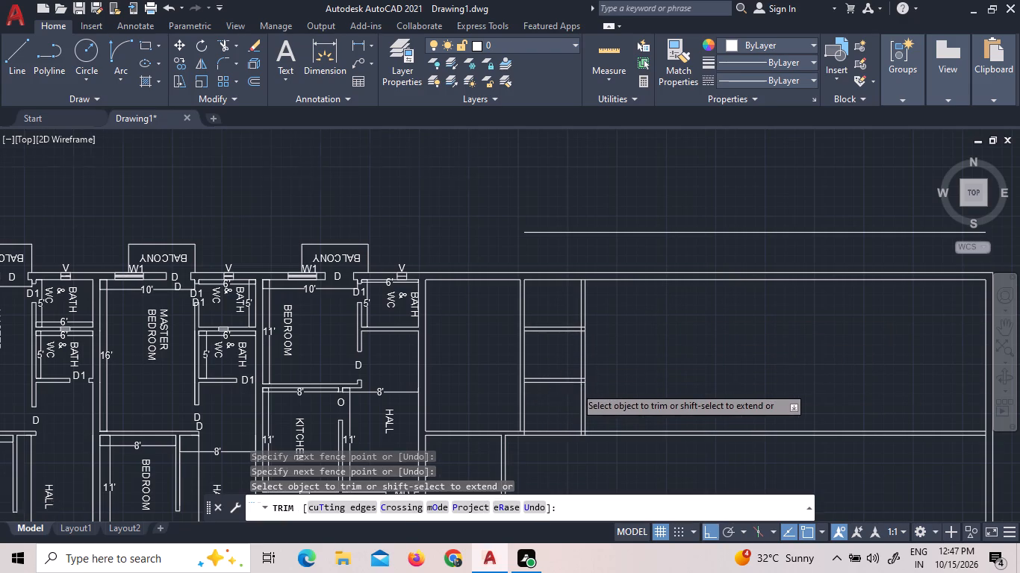
scroll(575, 386, up, 2)
click(621, 351)
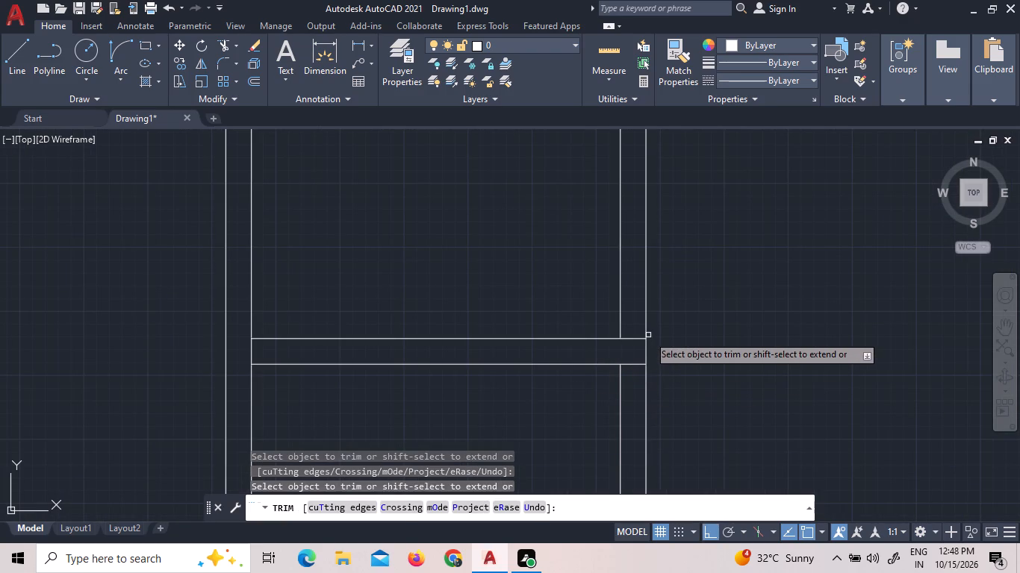
click(641, 327)
click(639, 375)
Trim the crossing lines at both ends of the upper partition to open its junctions with the two vertical walls.
scroll(635, 414, down, 2)
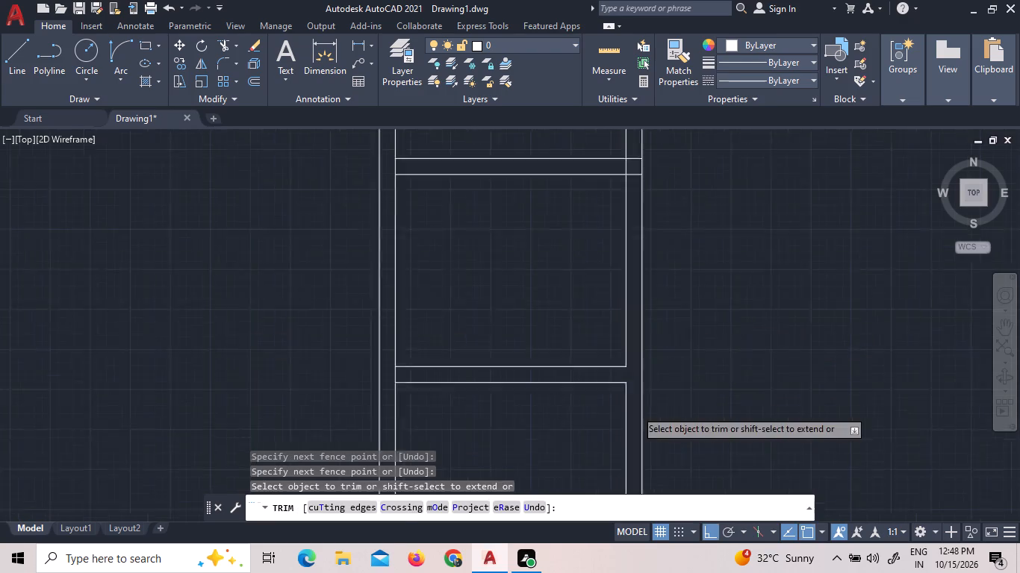
scroll(635, 414, down, 1)
scroll(615, 319, up, 5)
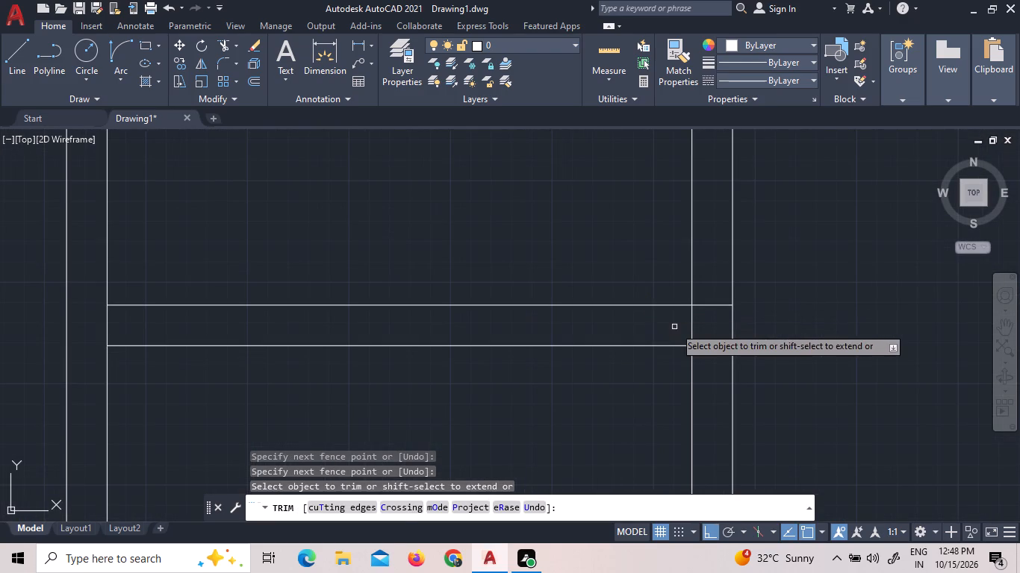
click(674, 327)
click(710, 292)
click(689, 326)
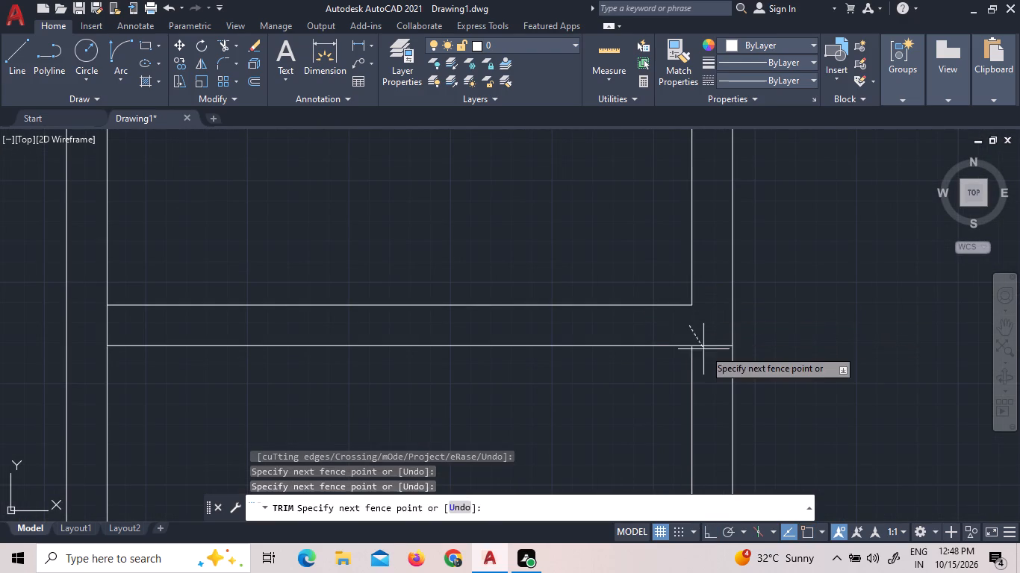
click(712, 362)
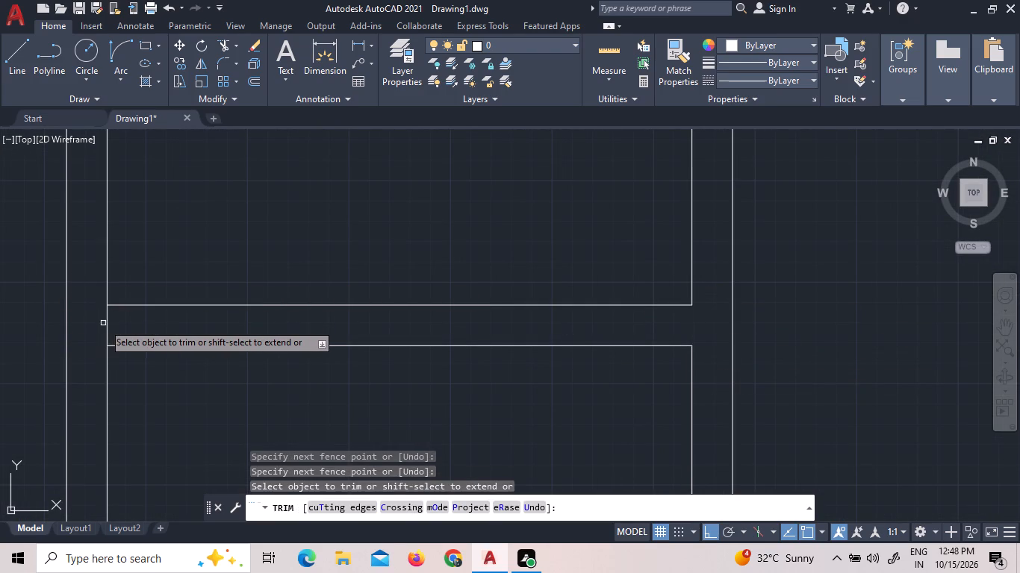
click(108, 323)
Trim the outer north wall's inner line between the two faces of the second vertical wall.
scroll(123, 326, down, 2)
scroll(219, 298, down, 4)
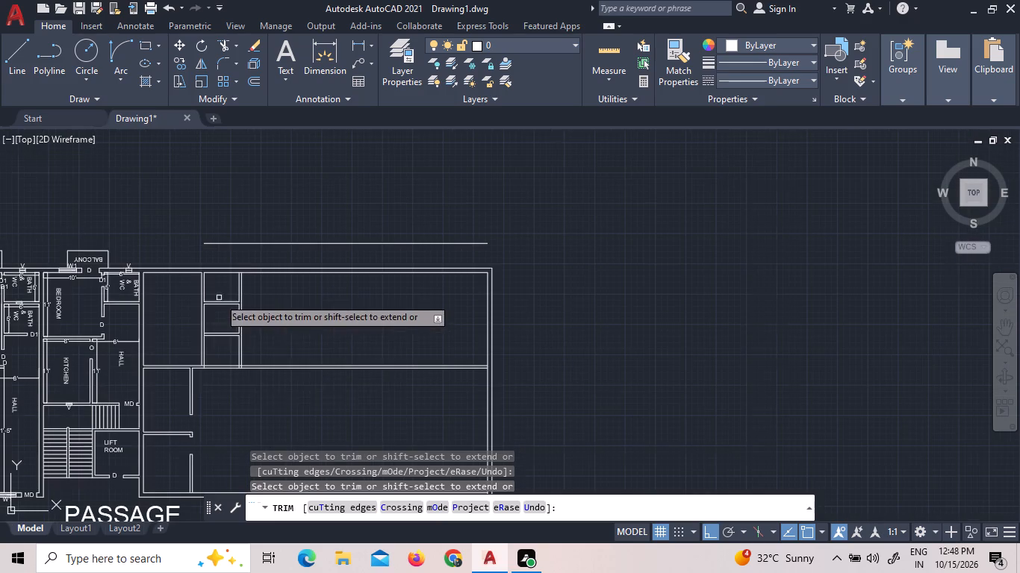
scroll(246, 278, up, 4)
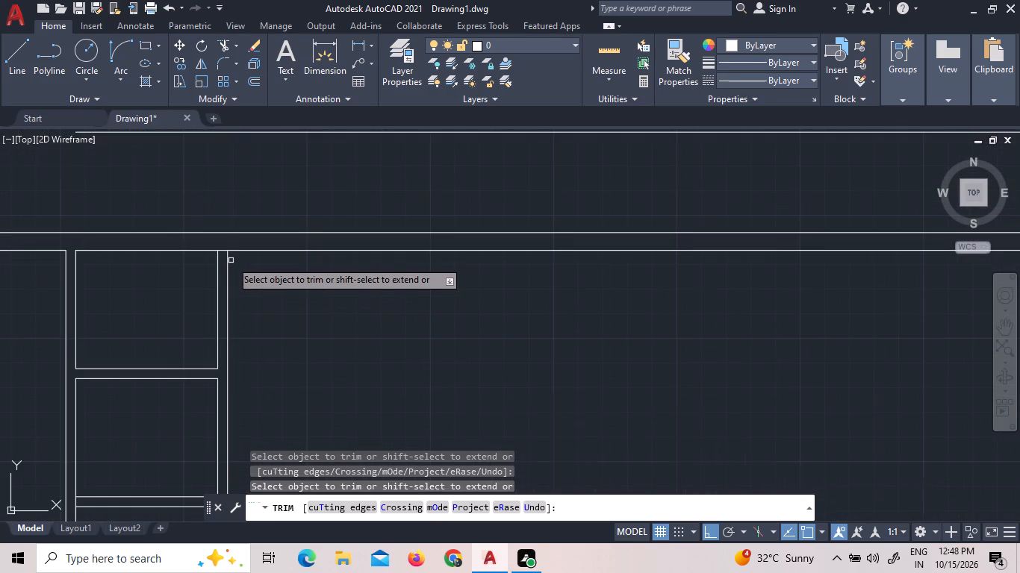
scroll(231, 260, up, 1)
click(207, 232)
Trim the first vertical wall's east face between the lower partition's two faces.
scroll(288, 255, down, 2)
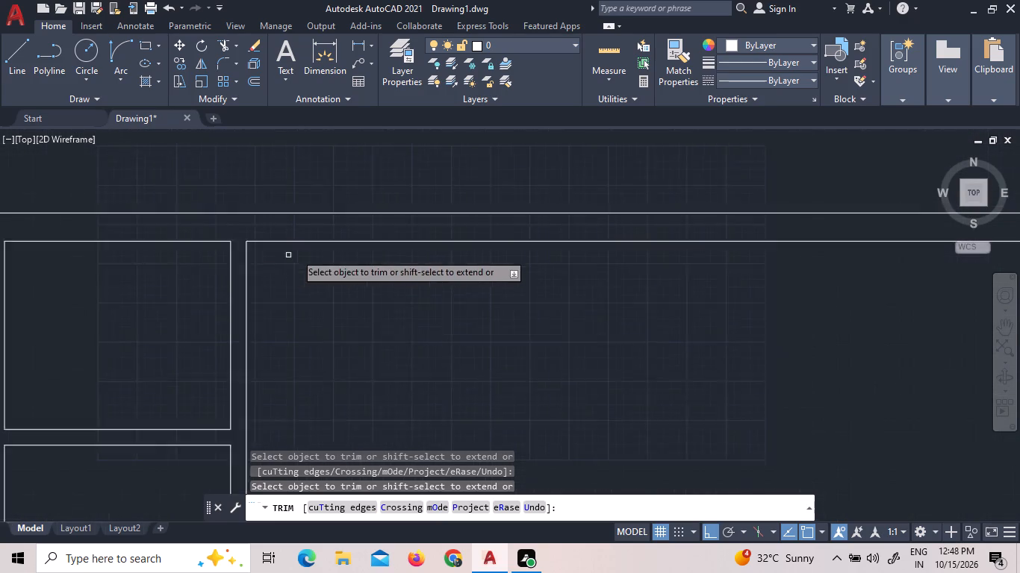
scroll(324, 242, down, 3)
scroll(271, 333, up, 4)
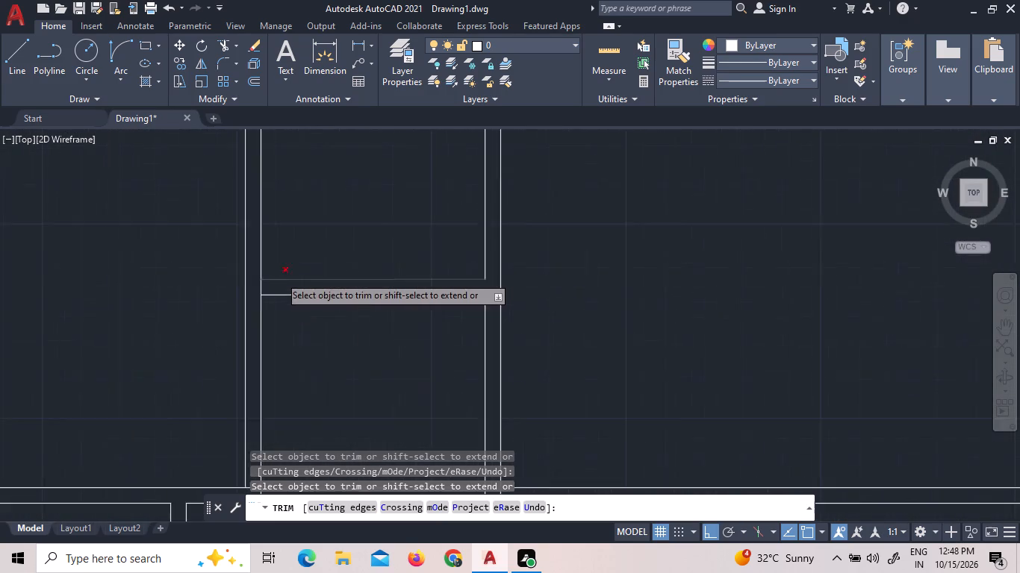
scroll(279, 276, up, 1)
click(250, 289)
Trim both lines of the strip's south wall between the two vertical walls, including the stub inside the second wall.
scroll(394, 248, down, 3)
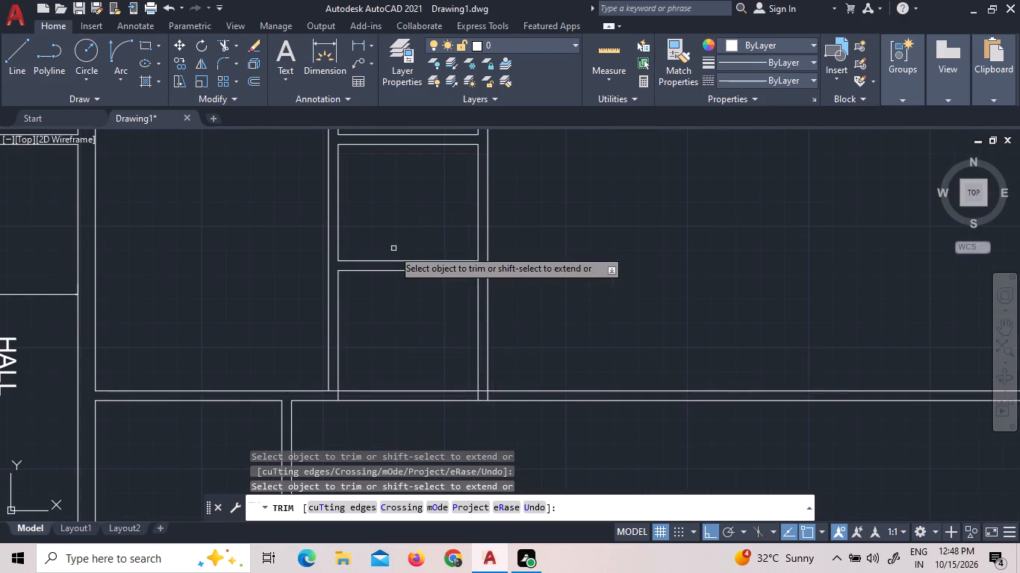
click(388, 391)
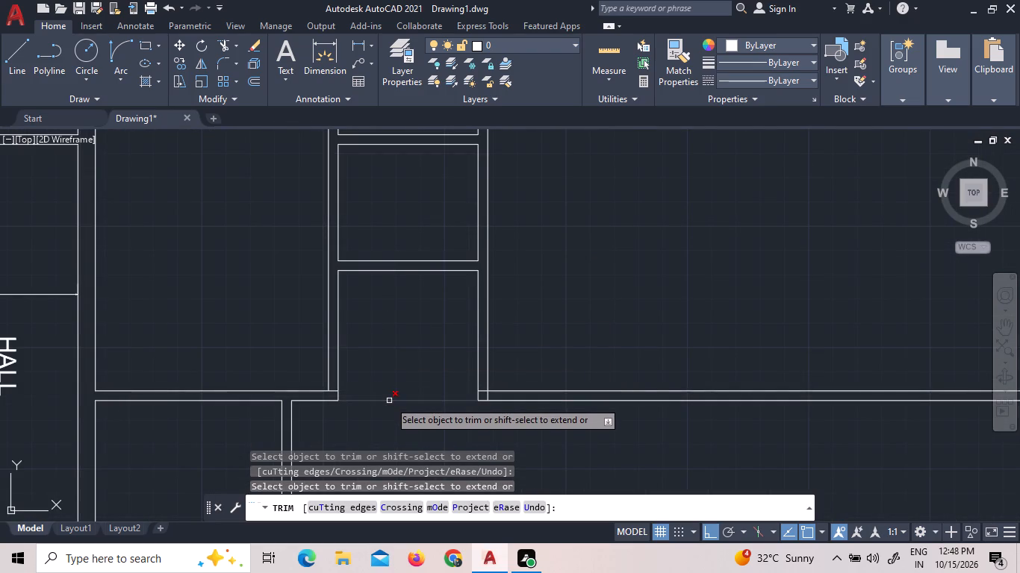
click(389, 401)
click(484, 392)
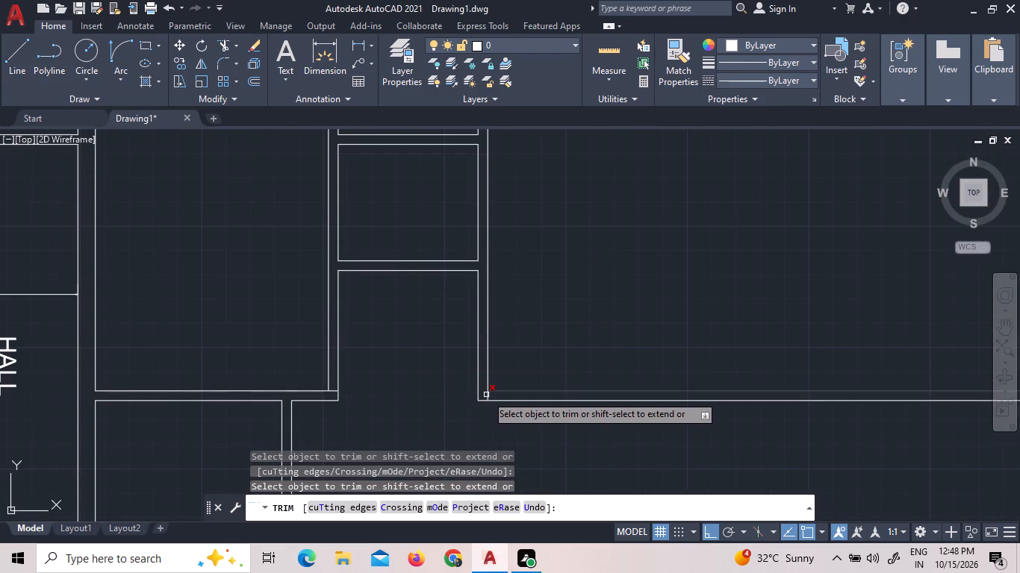
right_click(410, 307)
click(420, 321)
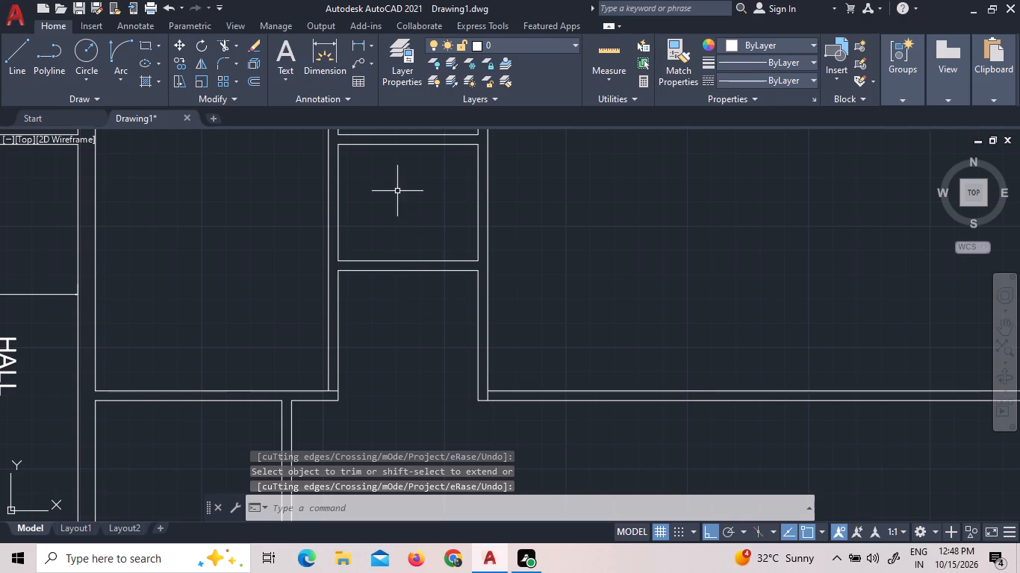
Draw a short vertical line closing the lower partition's east end, from its north face to its south face.
scroll(416, 266, down, 2)
scroll(410, 242, up, 2)
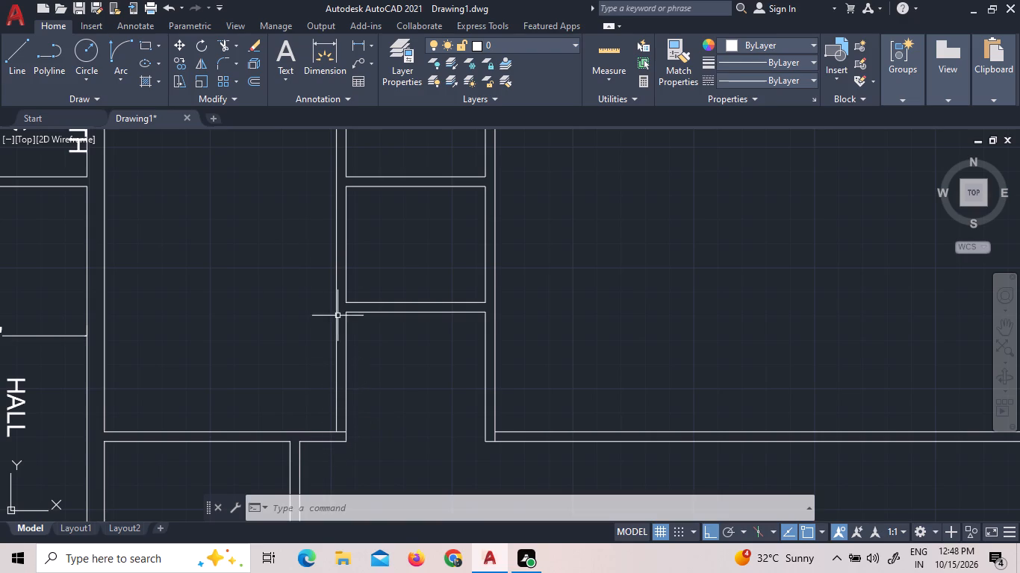
click(9, 61)
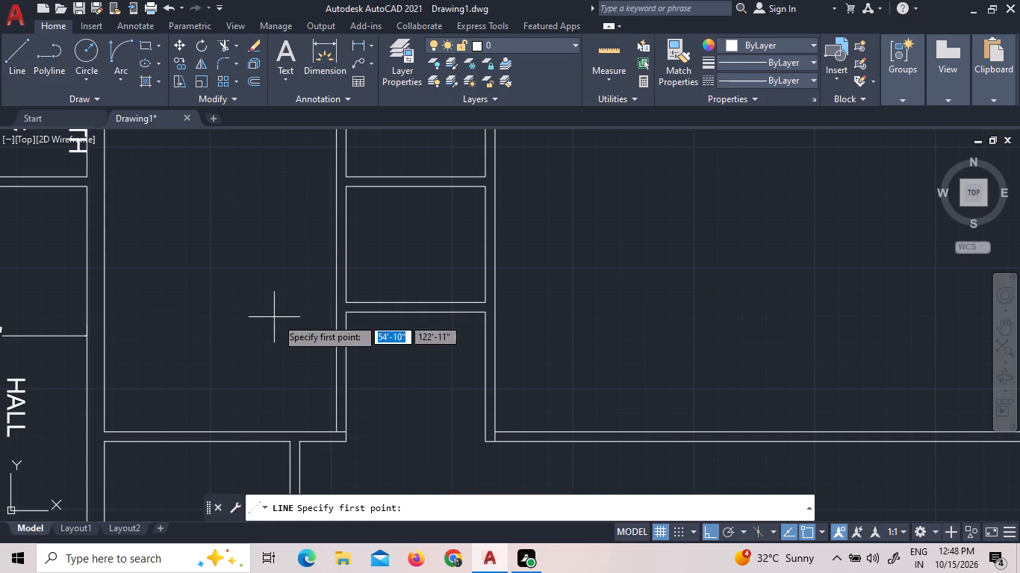
click(488, 304)
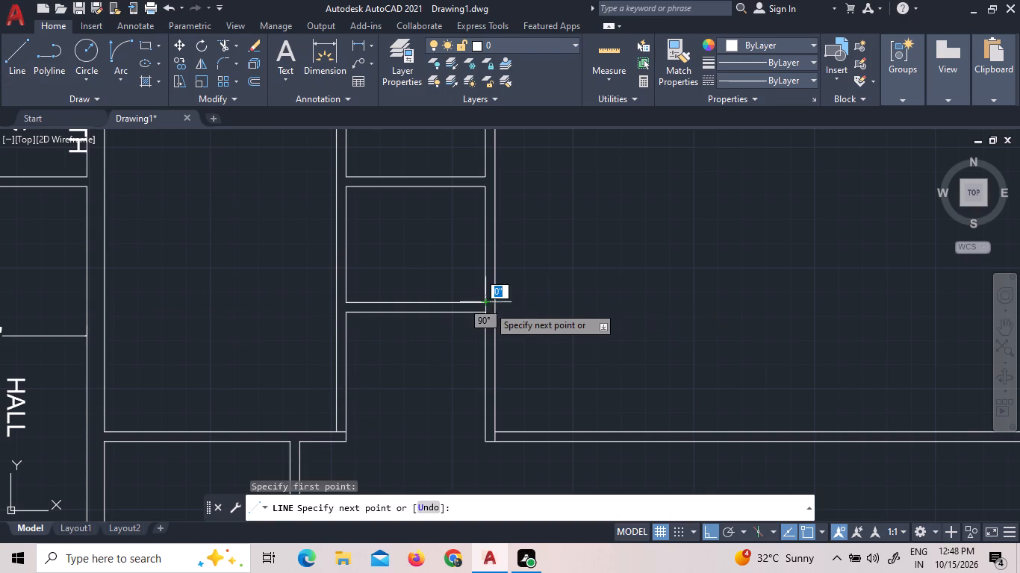
click(487, 310)
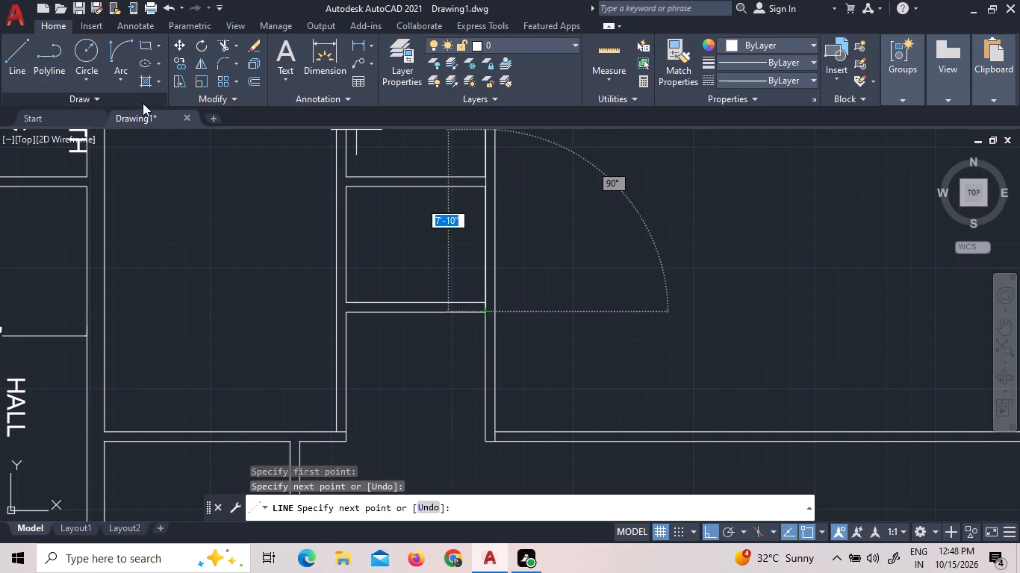
Draw a 5" horizontal line across the first vertical wall, about midway between the lower partition and the strip's south wall.
click(14, 64)
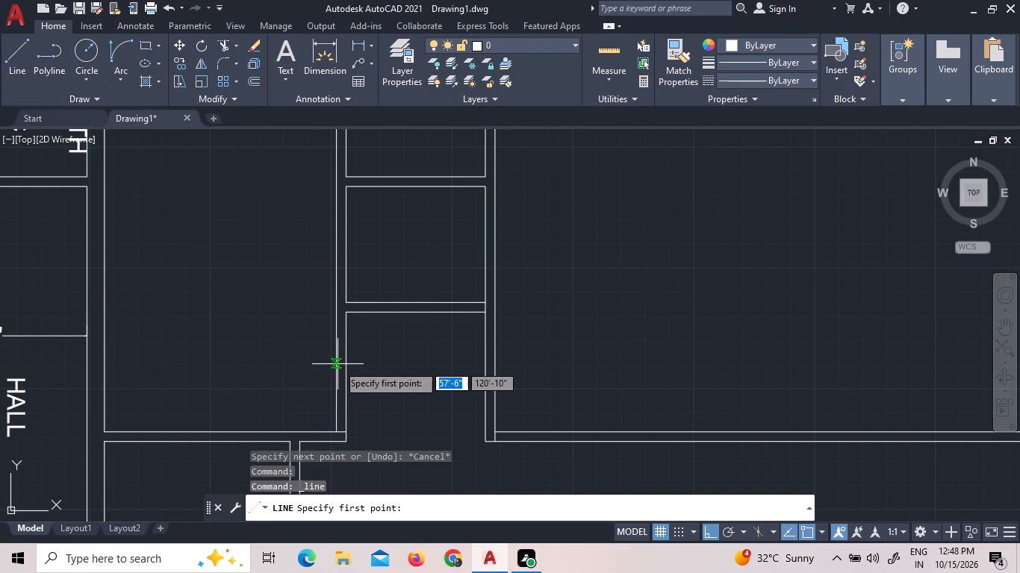
scroll(335, 372, up, 4)
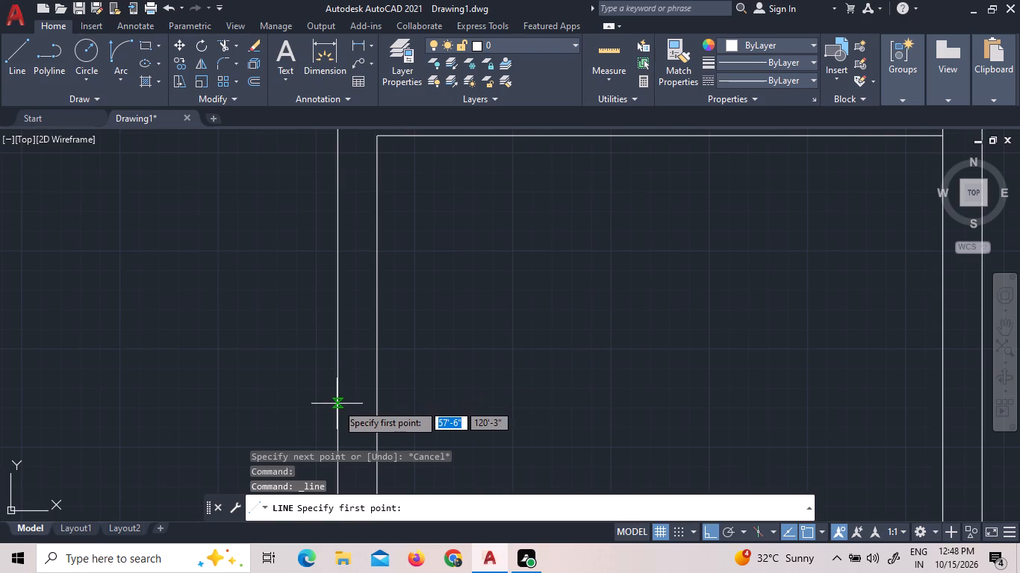
scroll(338, 404, up, 3)
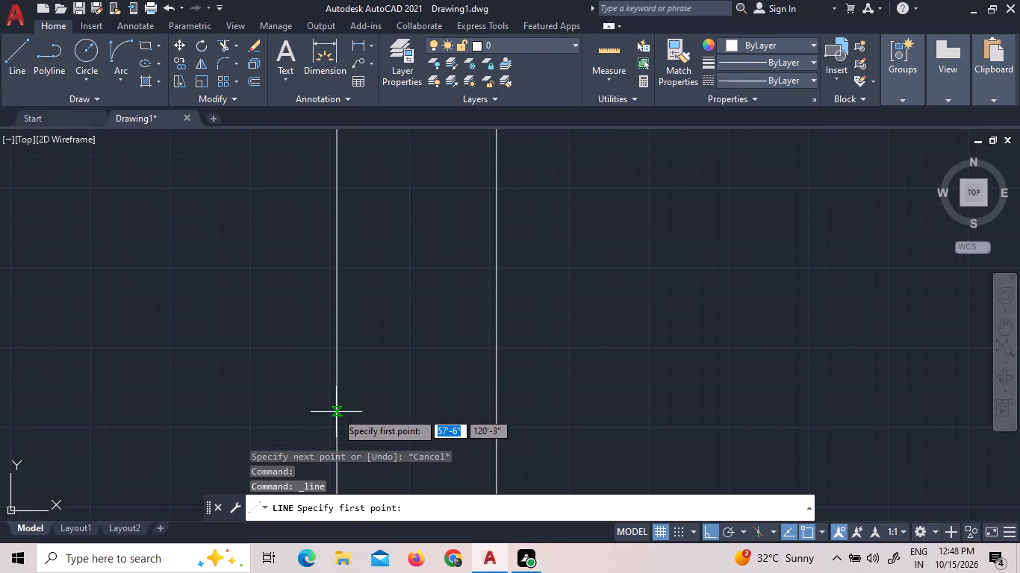
scroll(338, 410, up, 3)
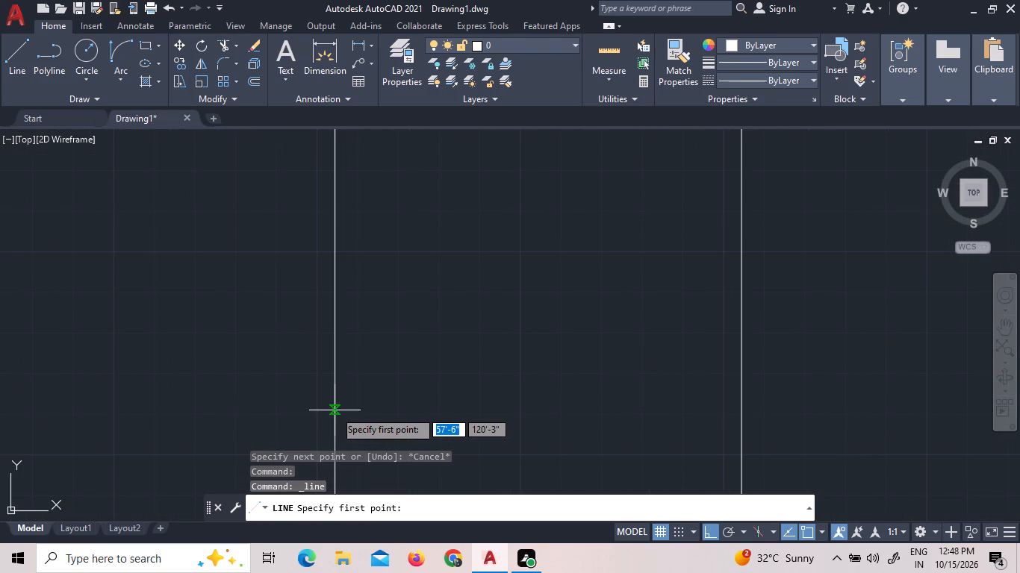
click(335, 410)
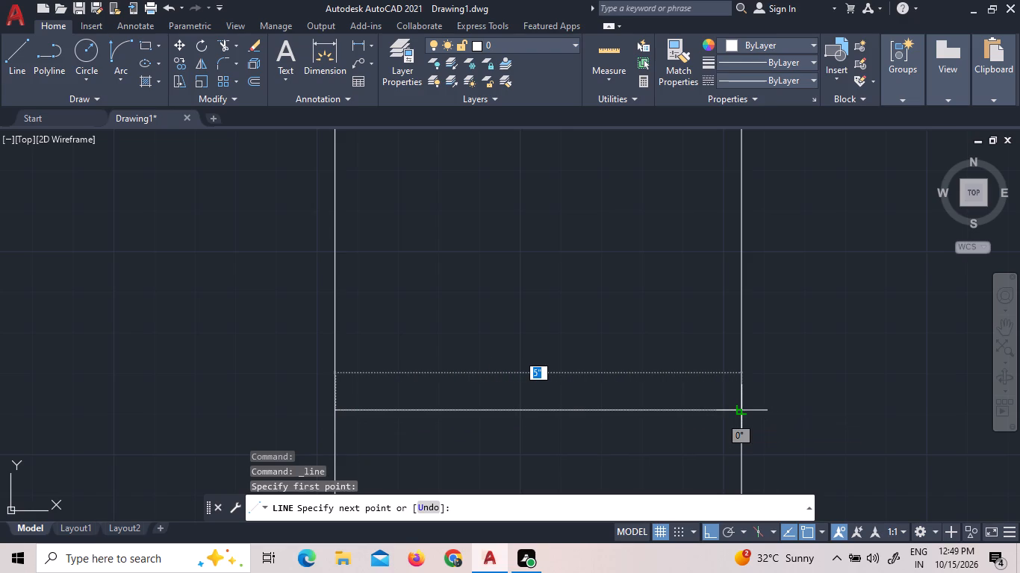
click(741, 410)
scroll(828, 350, down, 9)
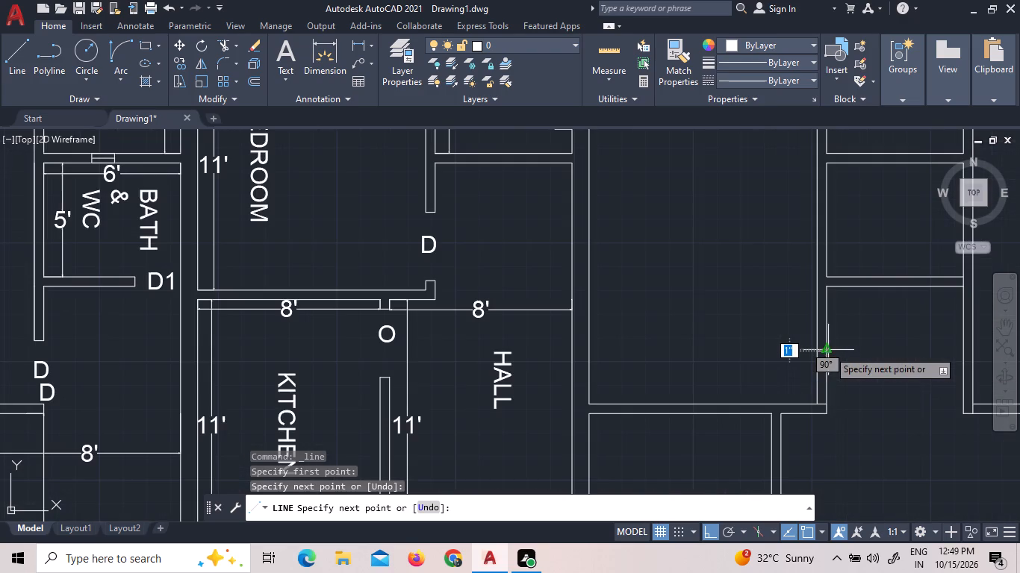
right_click(828, 350)
click(837, 360)
middle_drag(883, 336, 864, 335)
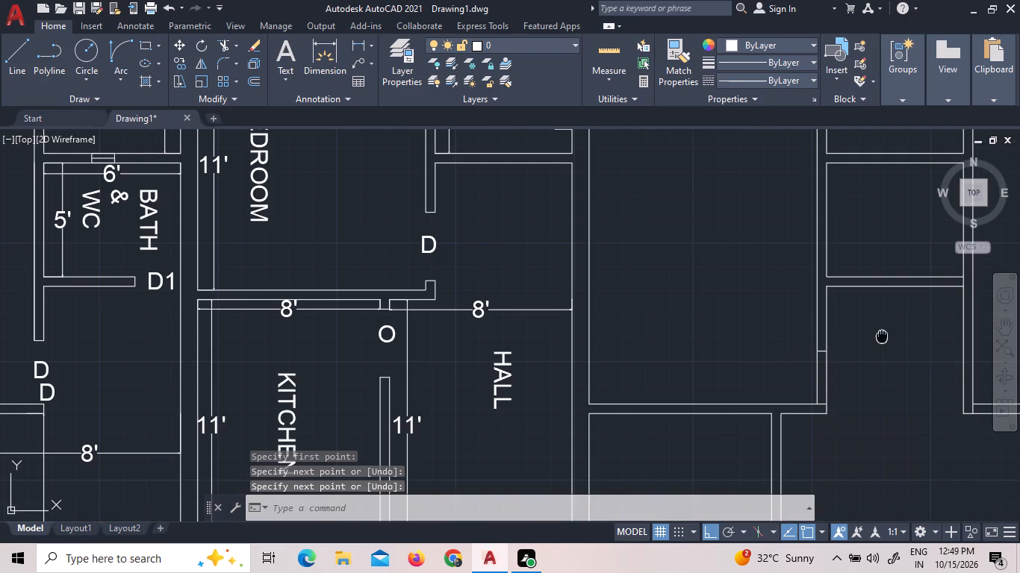
middle_drag(864, 335, 542, 414)
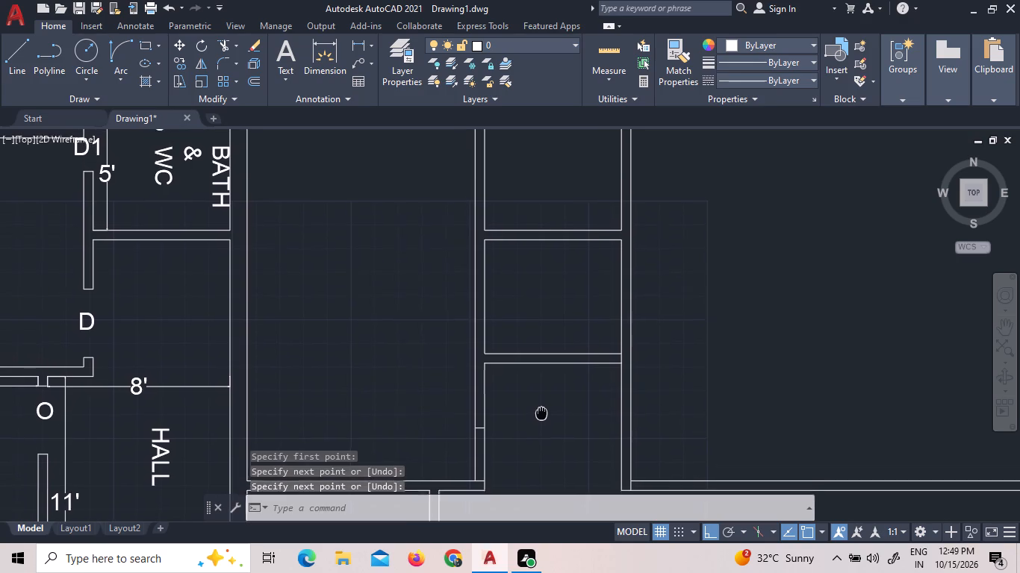
Draw a 5" horizontal line across the first vertical wall's north end, along the north exterior wall's inner face.
middle_drag(542, 414, 560, 451)
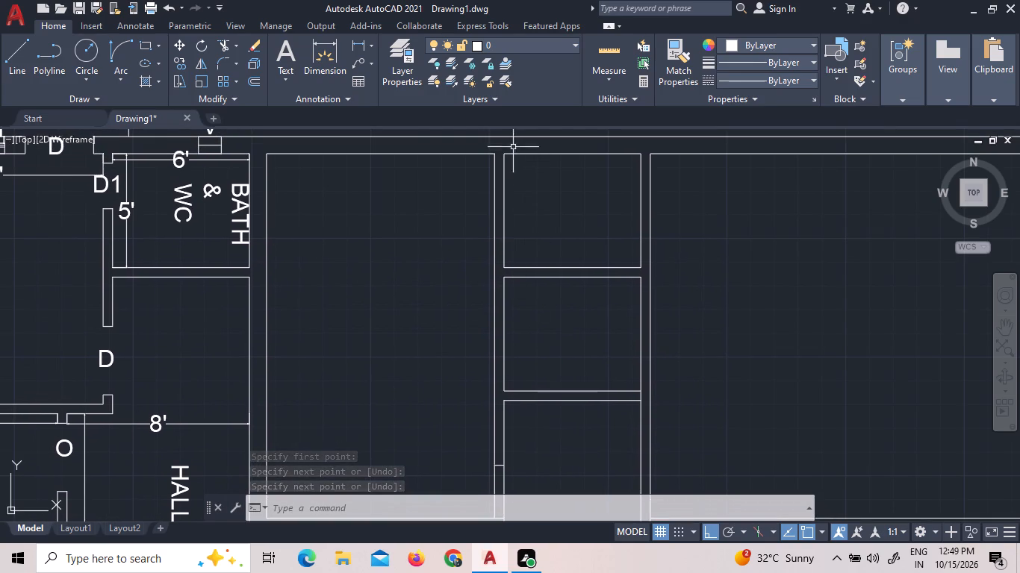
scroll(500, 131, up, 2)
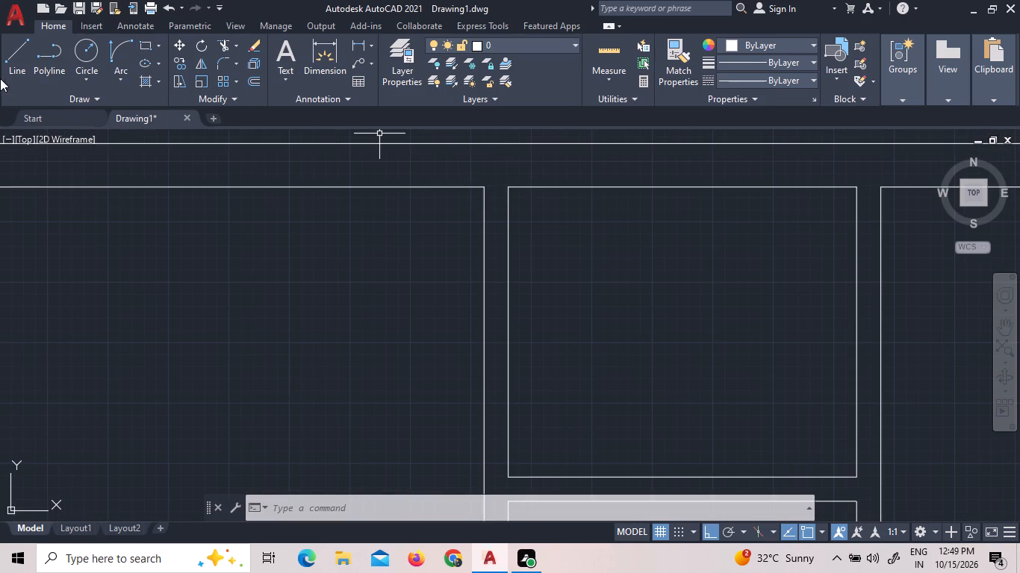
click(39, 40)
click(28, 46)
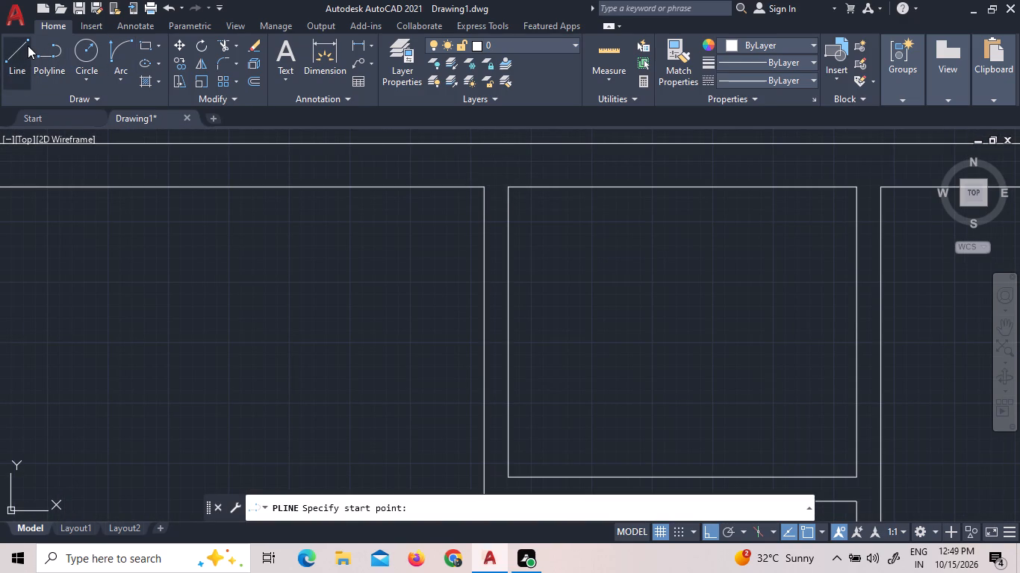
click(507, 190)
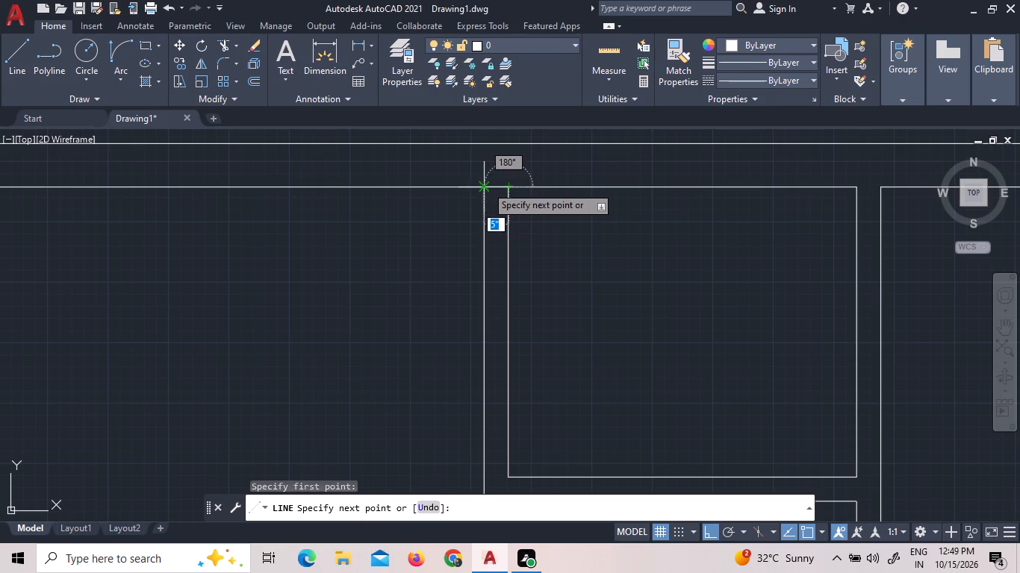
click(483, 187)
right_click(483, 186)
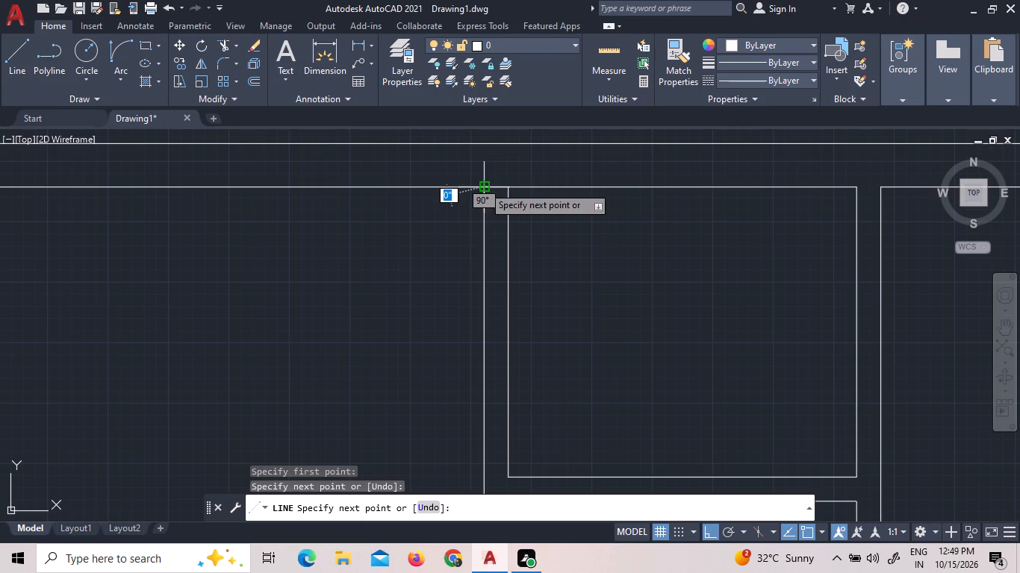
click(493, 192)
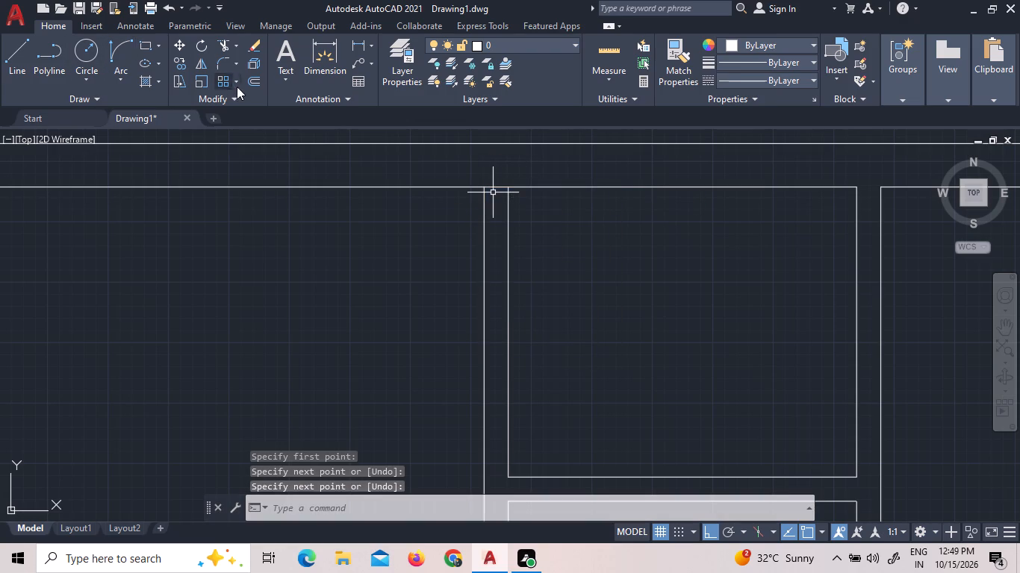
Draw a 10" vertical line across the north exterior wall, in line with the first vertical wall's west face.
click(257, 76)
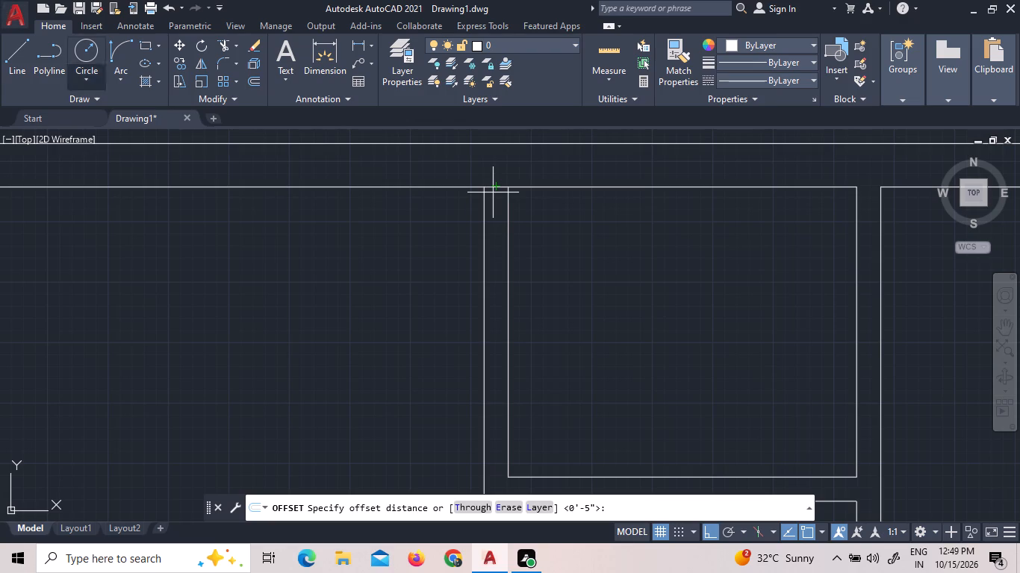
click(25, 51)
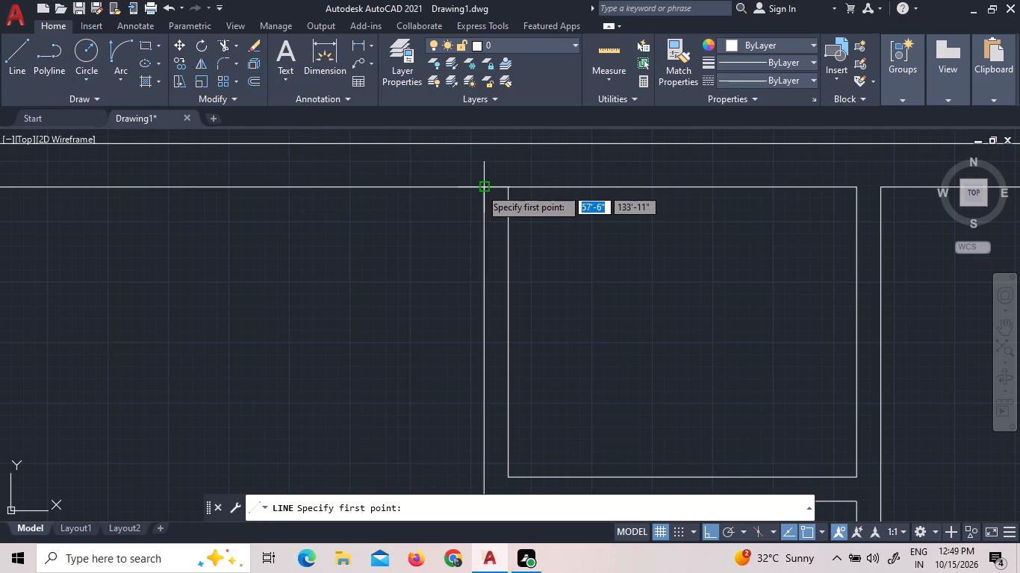
click(484, 189)
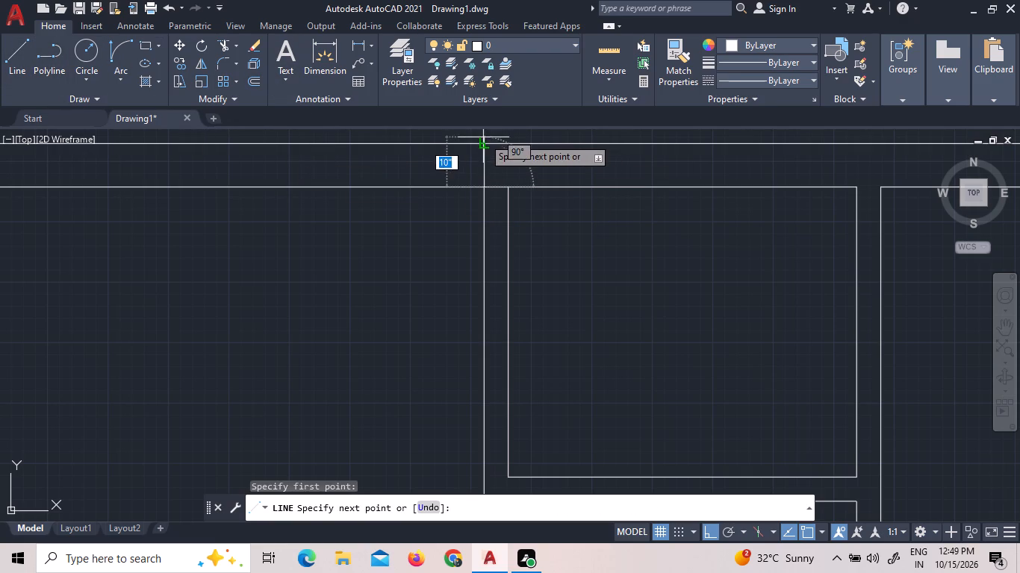
click(480, 142)
right_click(480, 142)
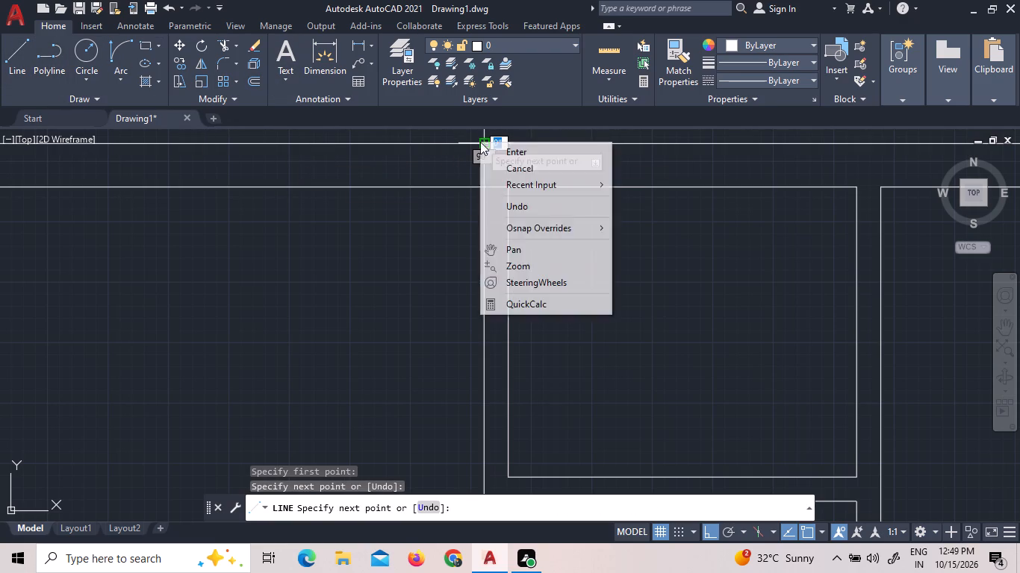
click(497, 158)
Offset the vertical line across the north exterior wall 5" west and the line at the first vertical wall's north end 5" south.
click(254, 82)
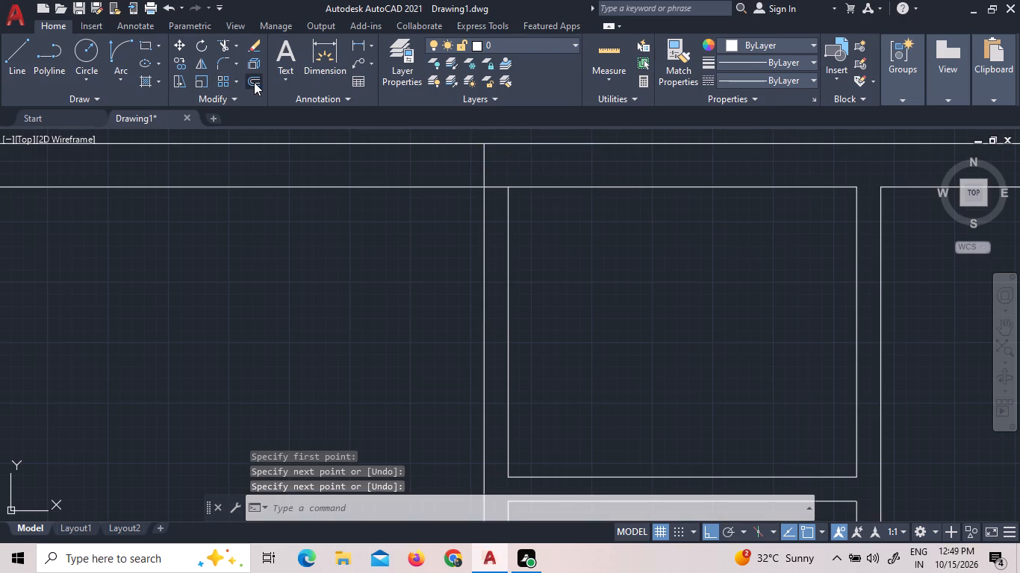
text(5")
key(Return)
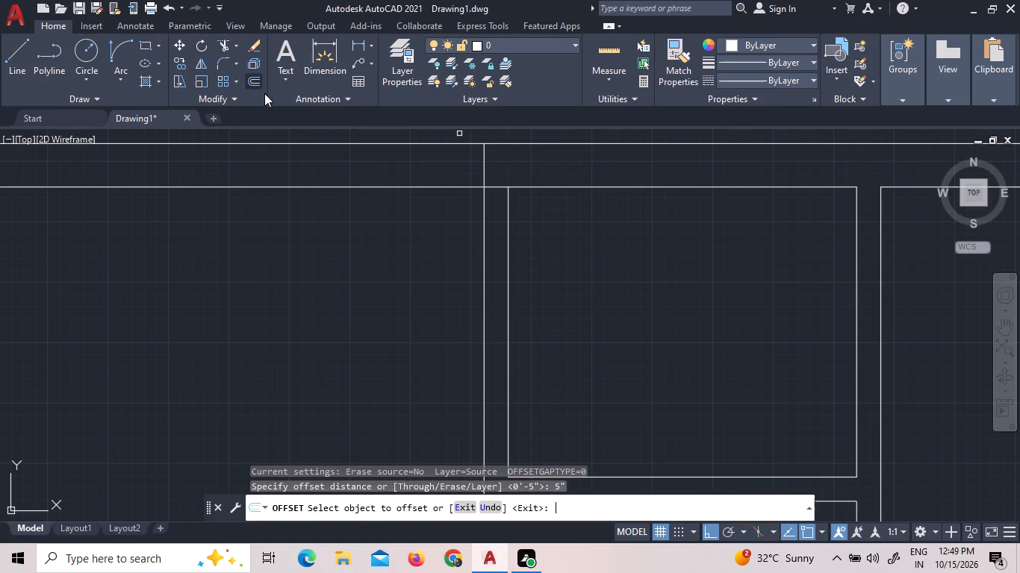
click(483, 159)
click(414, 161)
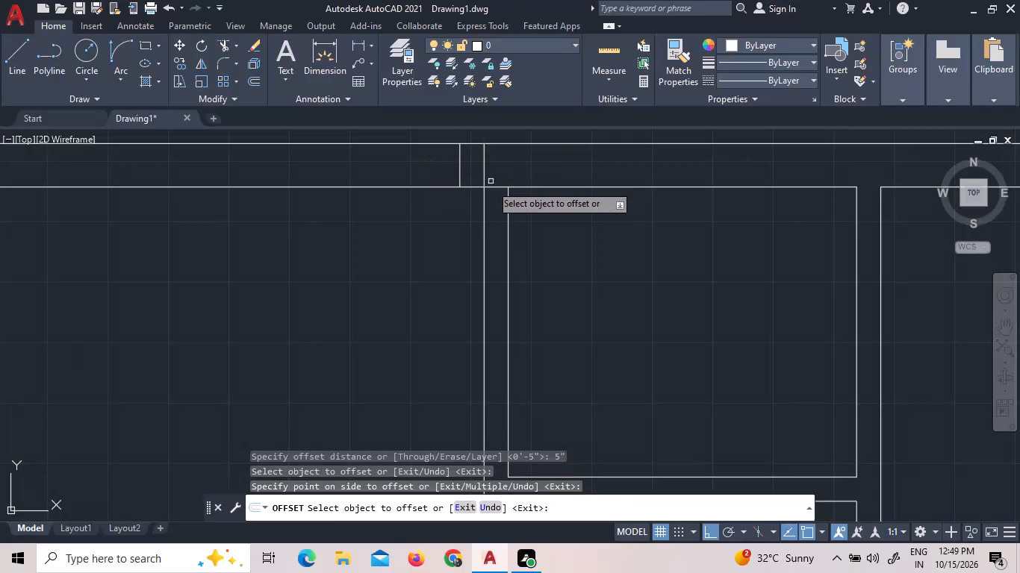
click(492, 187)
click(491, 217)
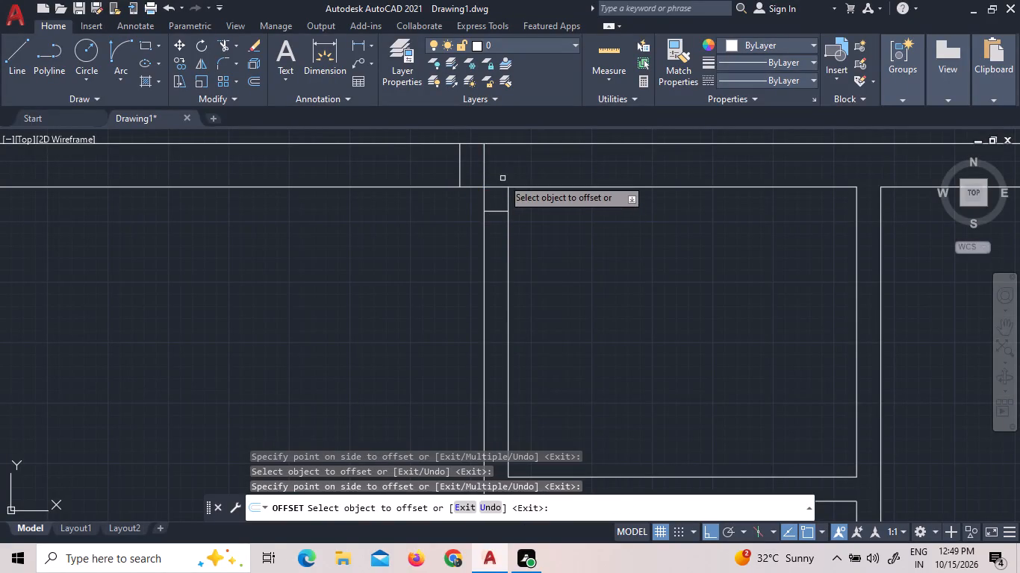
Offset the line closing the lower partition's east end 5" to the west.
scroll(509, 164, down, 2)
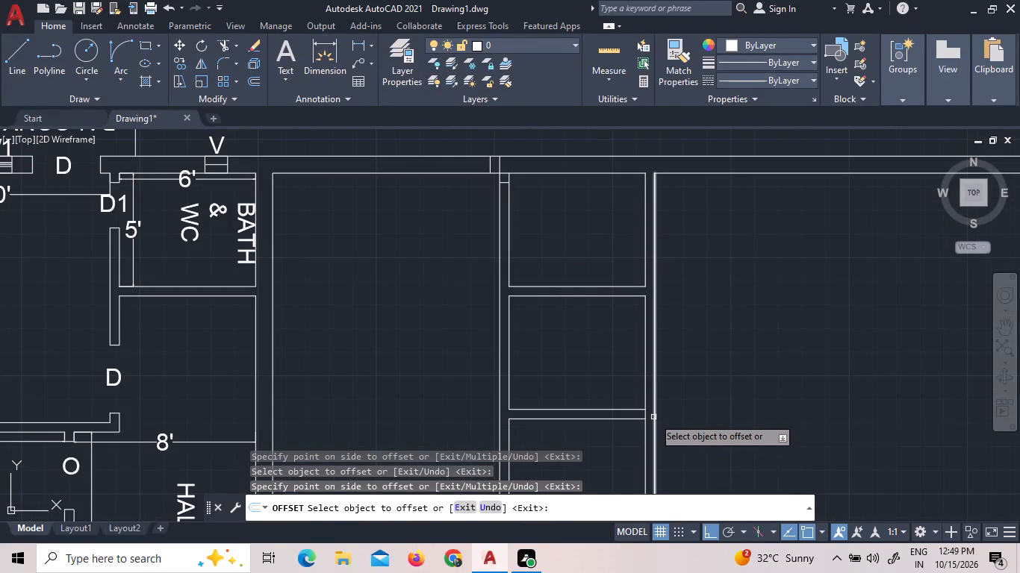
scroll(649, 414, up, 1)
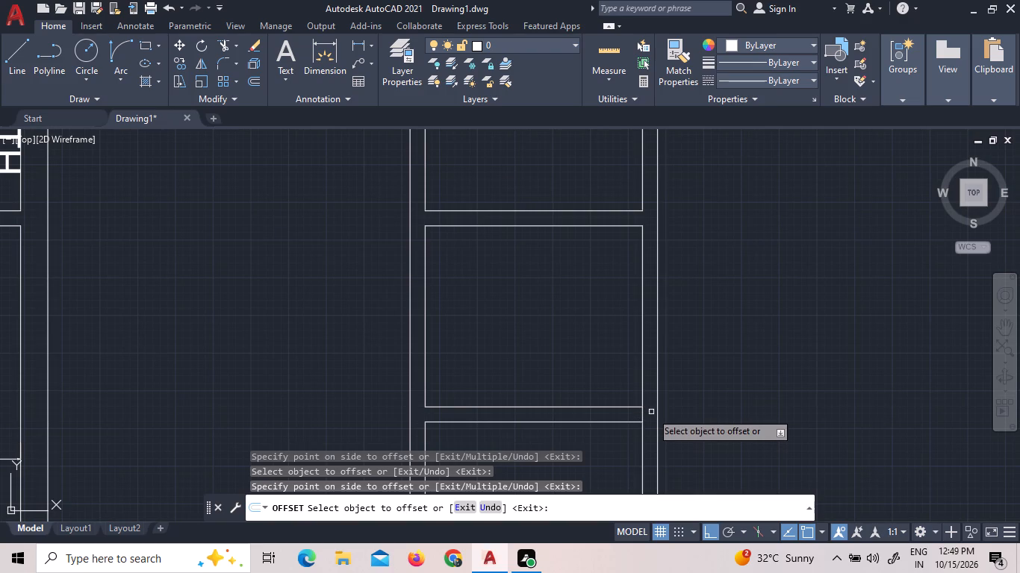
click(642, 414)
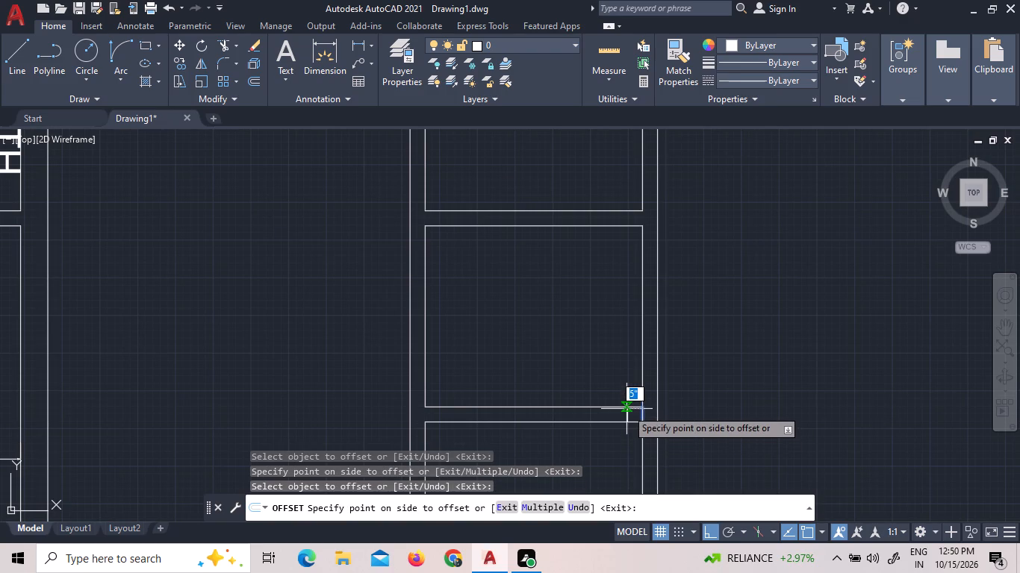
click(626, 409)
scroll(613, 322, down, 2)
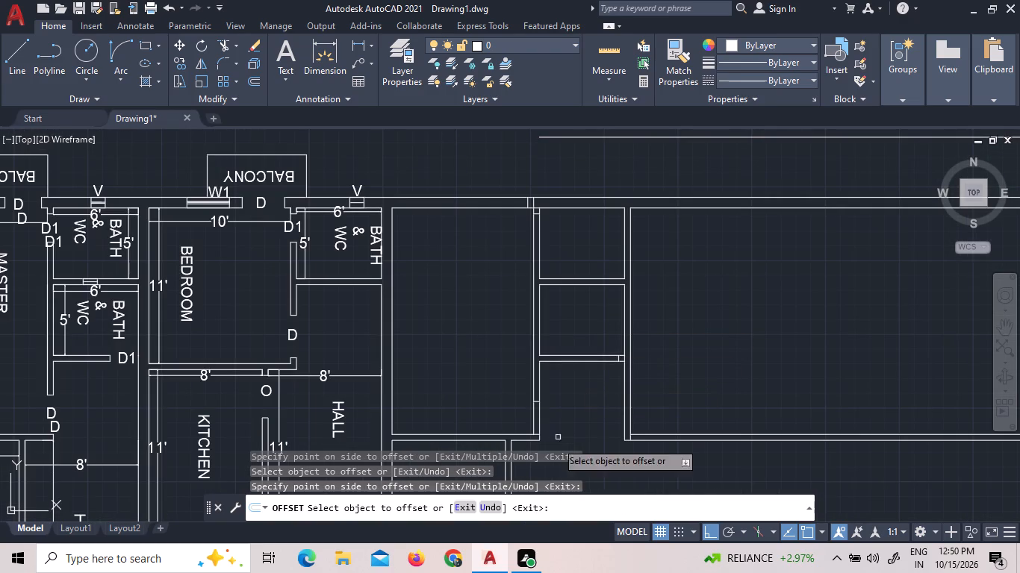
scroll(553, 452, up, 3)
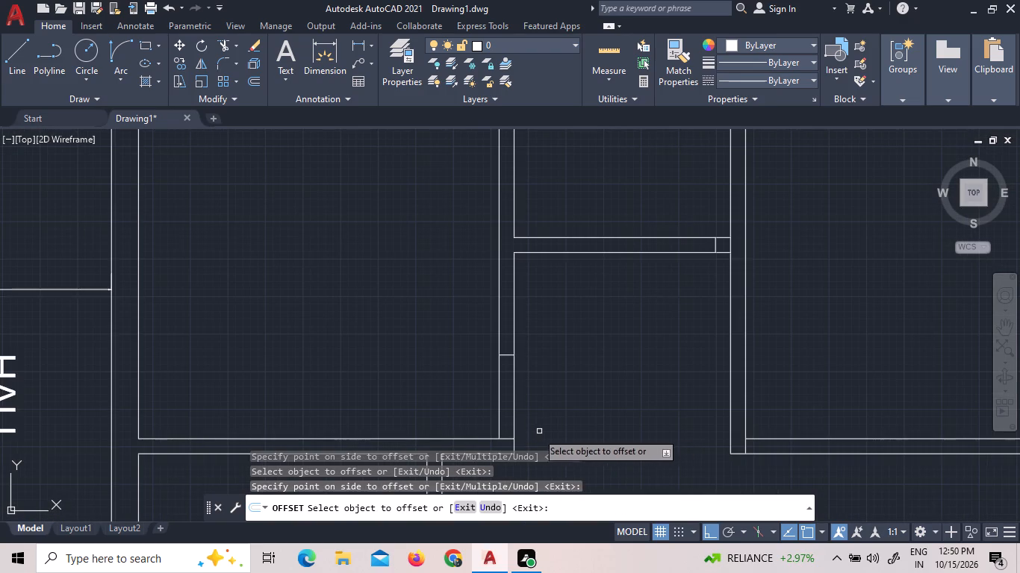
right_click(536, 394)
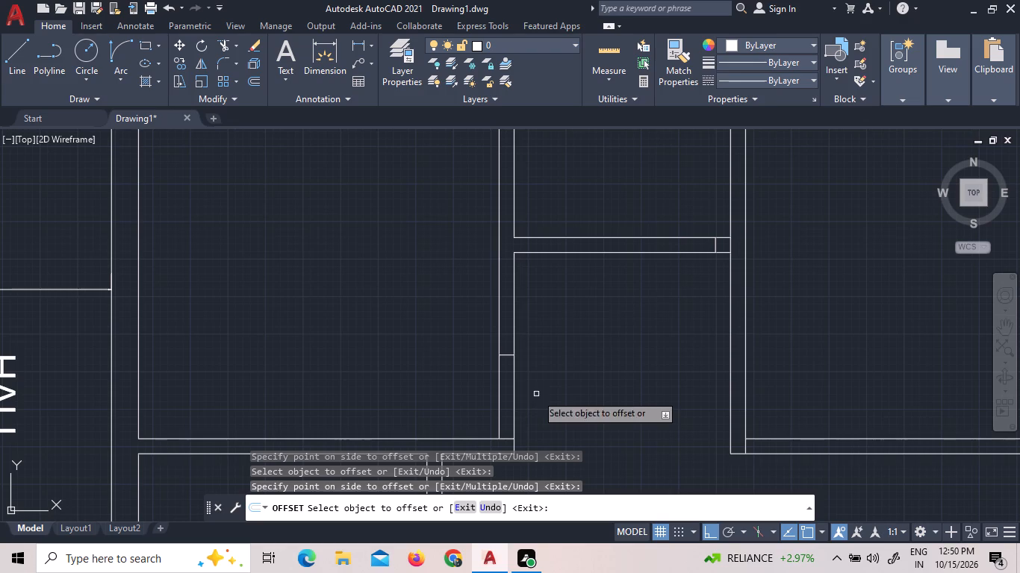
click(591, 236)
Offset the western of the two short lines across the north exterior wall 3' to the west.
scroll(659, 424, down, 2)
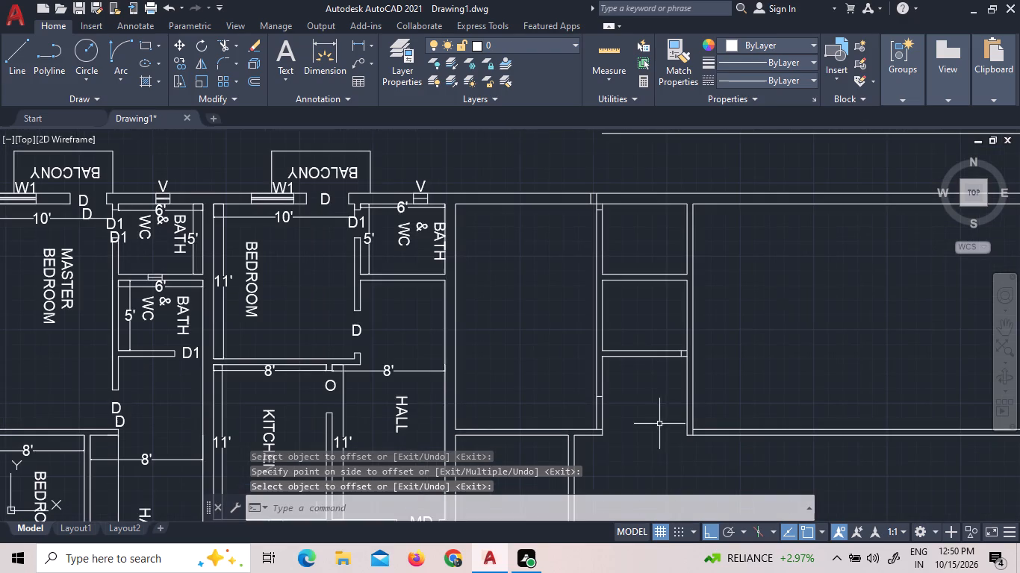
scroll(635, 219, up, 1)
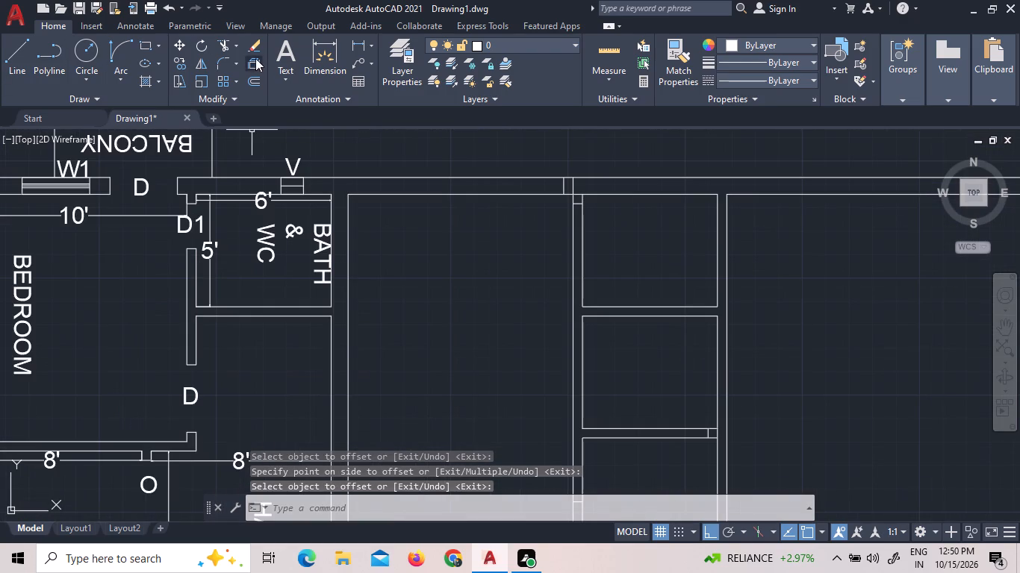
click(257, 82)
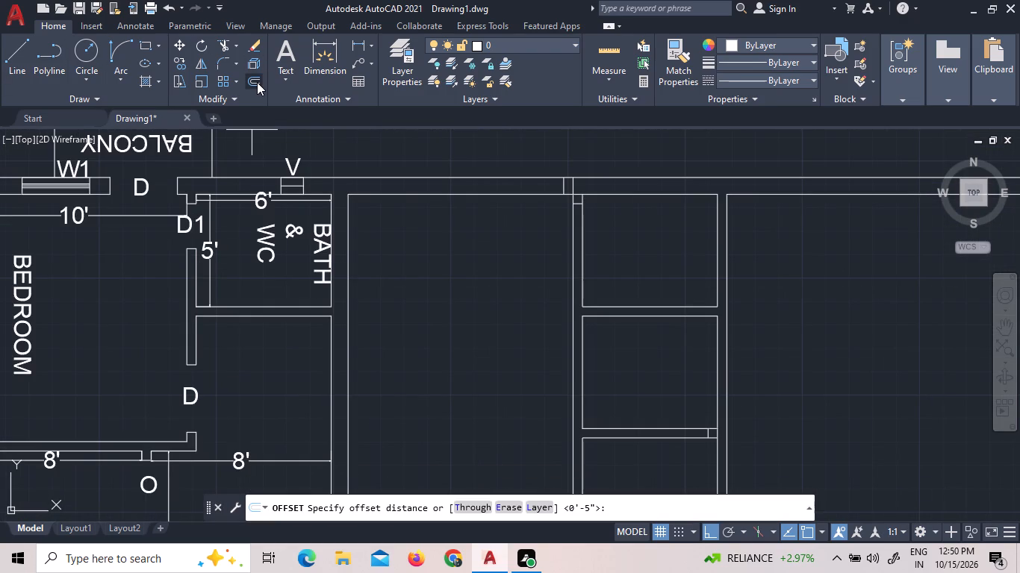
text(3')
key(Return)
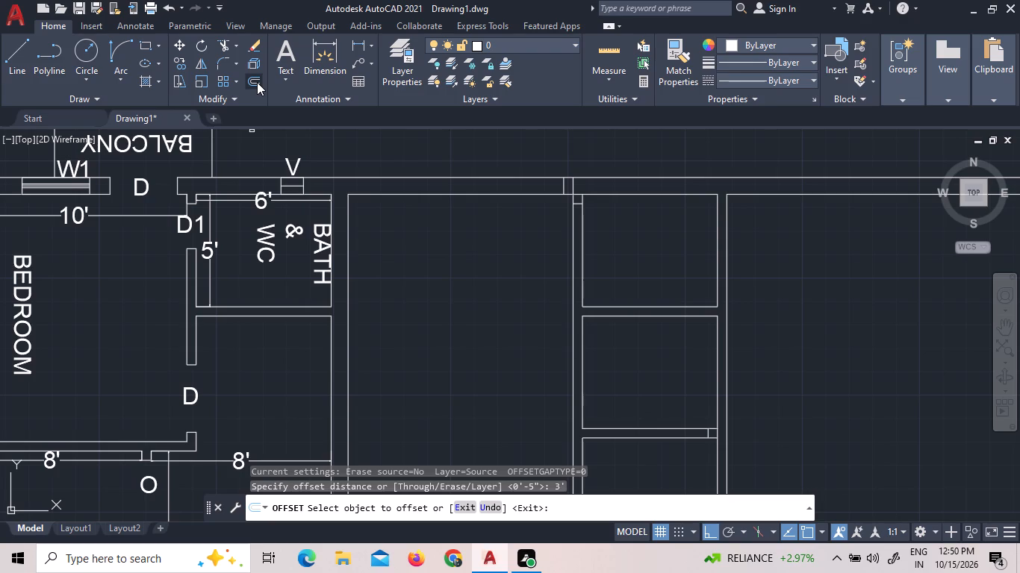
double_click(564, 185)
click(499, 184)
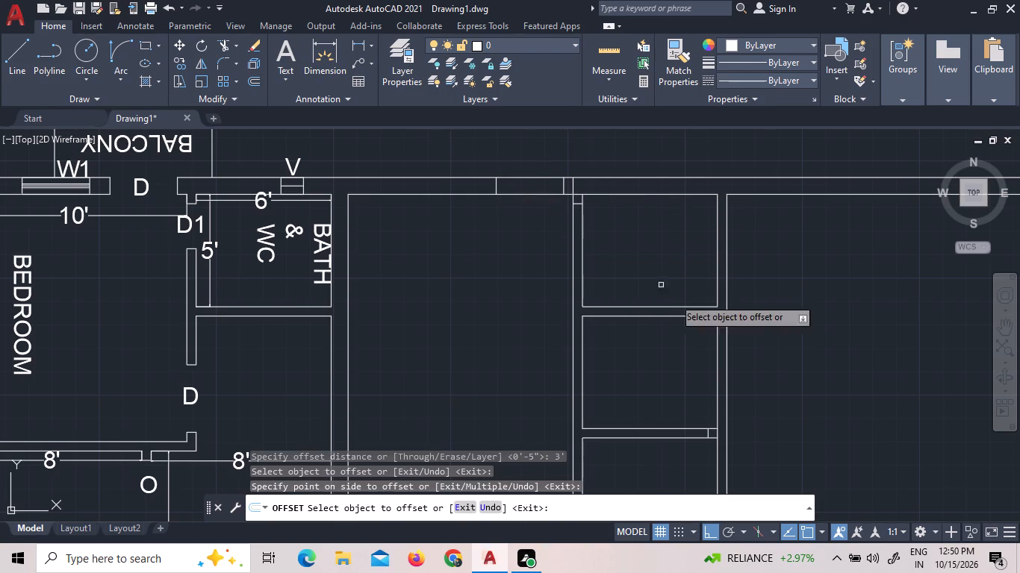
Offset the north face of the large room's south wall 3' to the north.
scroll(647, 316, down, 2)
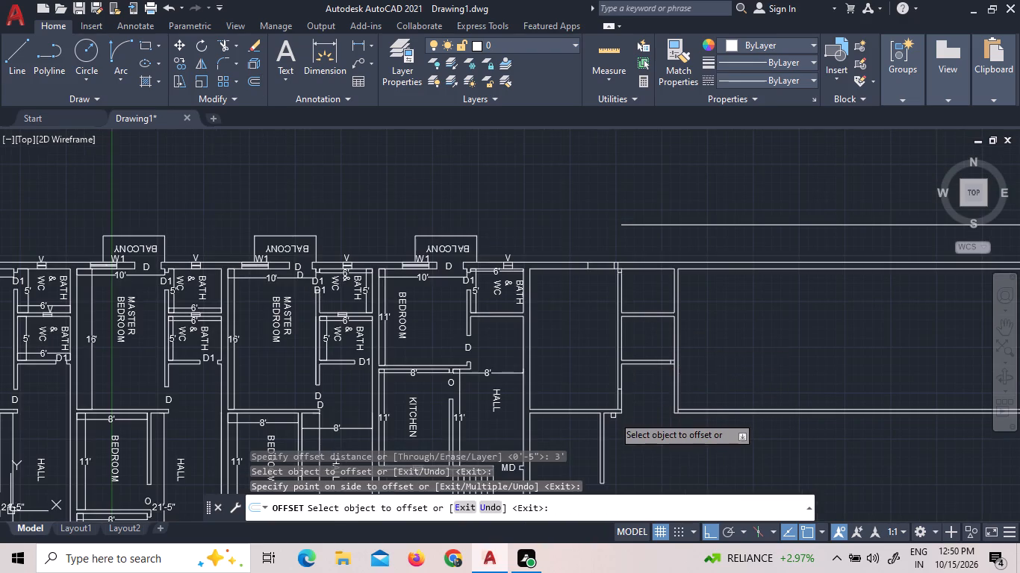
scroll(613, 416, up, 3)
click(630, 402)
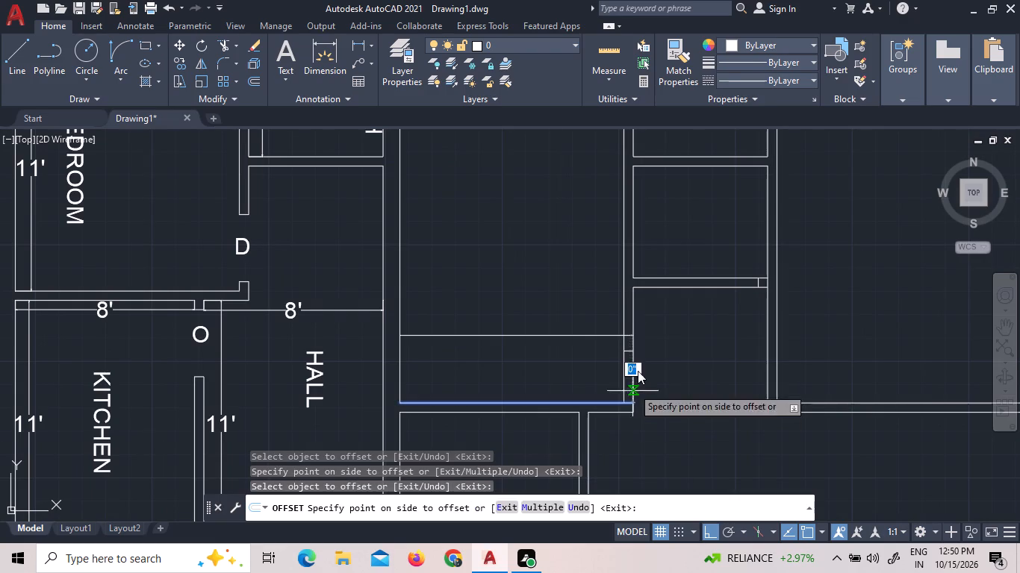
click(643, 351)
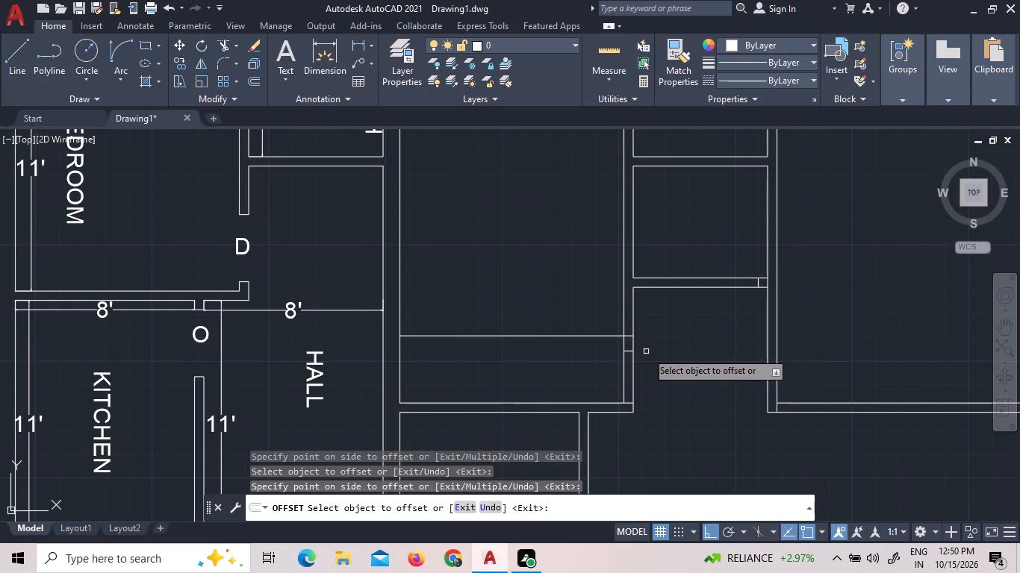
key(Escape)
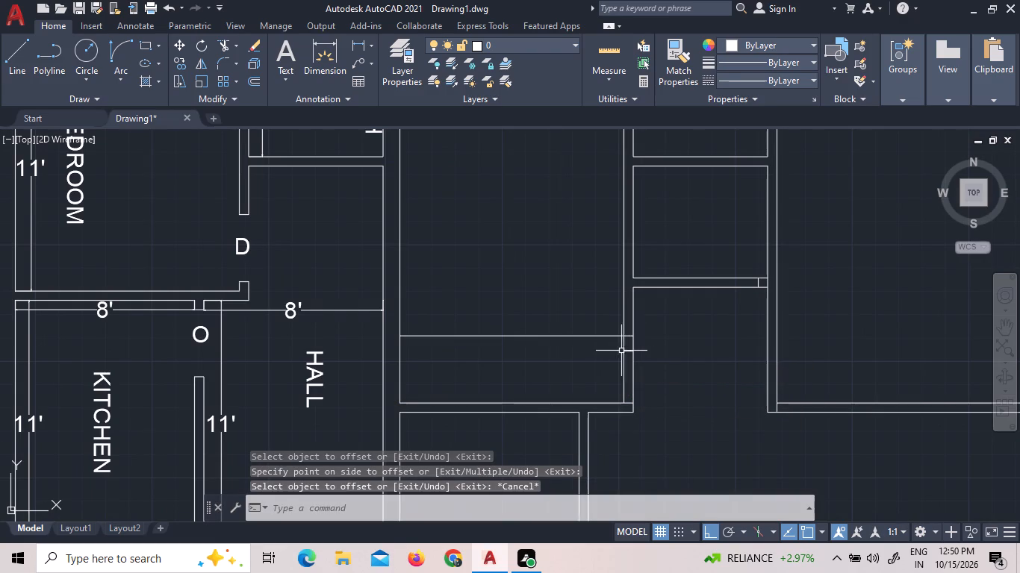
Erase the short horizontal line across the first vertical wall, just south of the 3' offset line.
click(626, 351)
key(Delete)
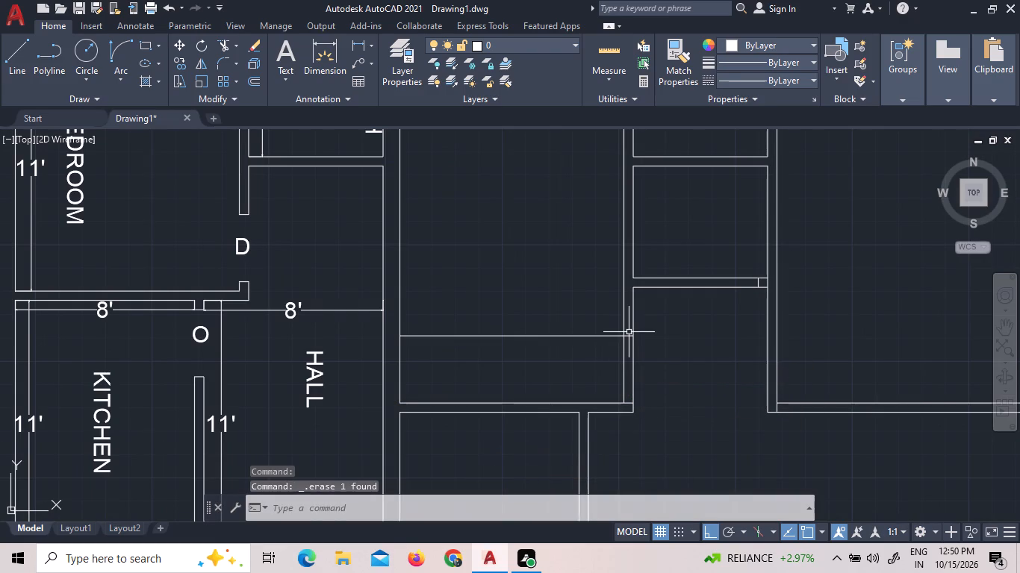
Trim the 3' offset line inside the large room, keeping only its segment across the first vertical wall.
text(TR)
key(space)
key(space)
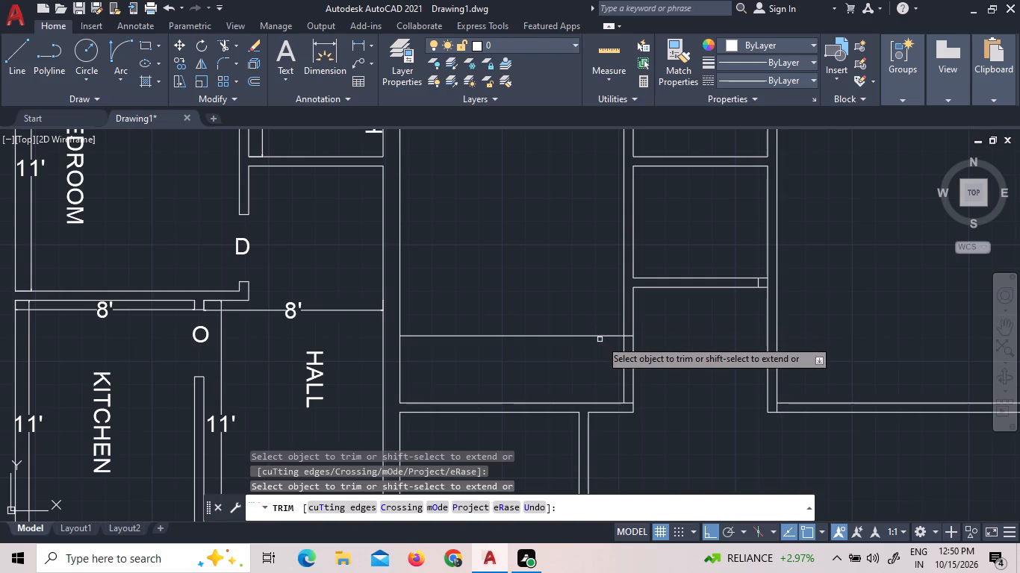
click(600, 335)
Trim both faces of the first vertical wall between the offset line and the south wall, leaving a 3' opening.
click(631, 379)
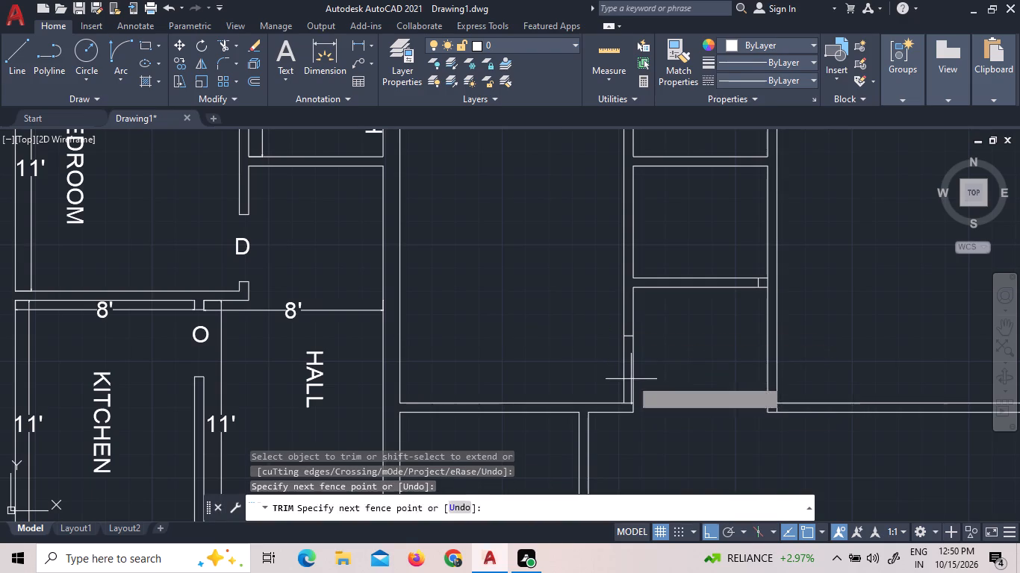
click(615, 360)
click(659, 366)
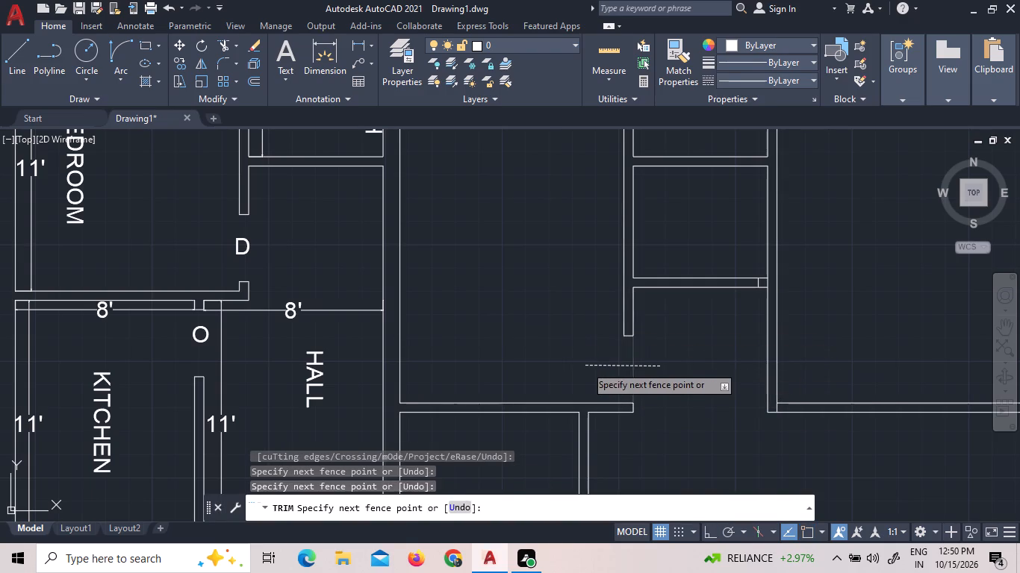
click(585, 366)
scroll(711, 382, down, 2)
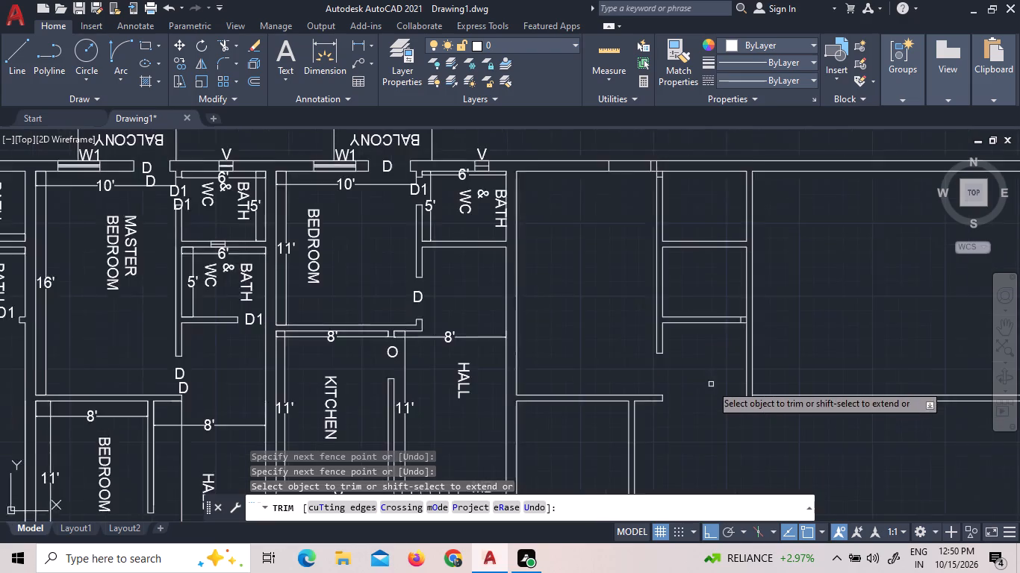
Trim both faces of the north wall between the two jamb lines just west of the bath-sized rooms, leaving a door opening.
scroll(680, 228, up, 2)
click(656, 251)
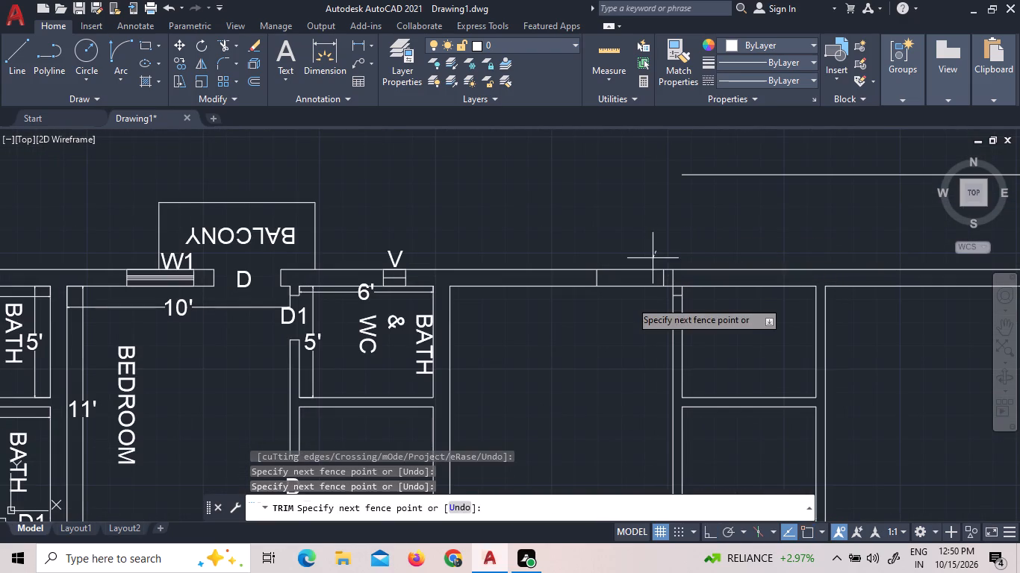
click(623, 319)
right_click(608, 242)
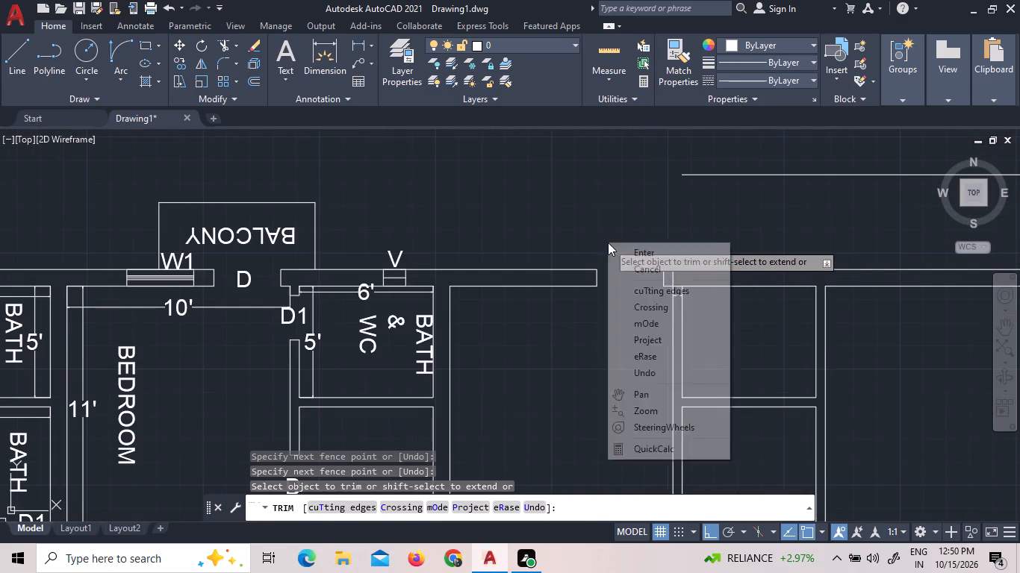
click(602, 227)
Trim the first vertical wall's leftover line inside the north wall and the north wall's inner face across that wall's end.
click(665, 216)
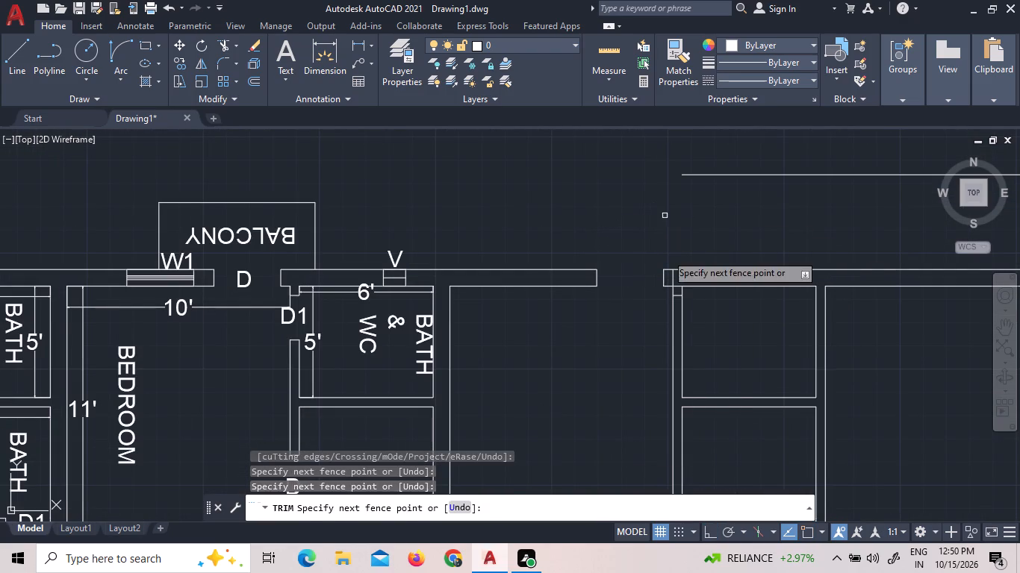
click(671, 279)
scroll(637, 216, down, 1)
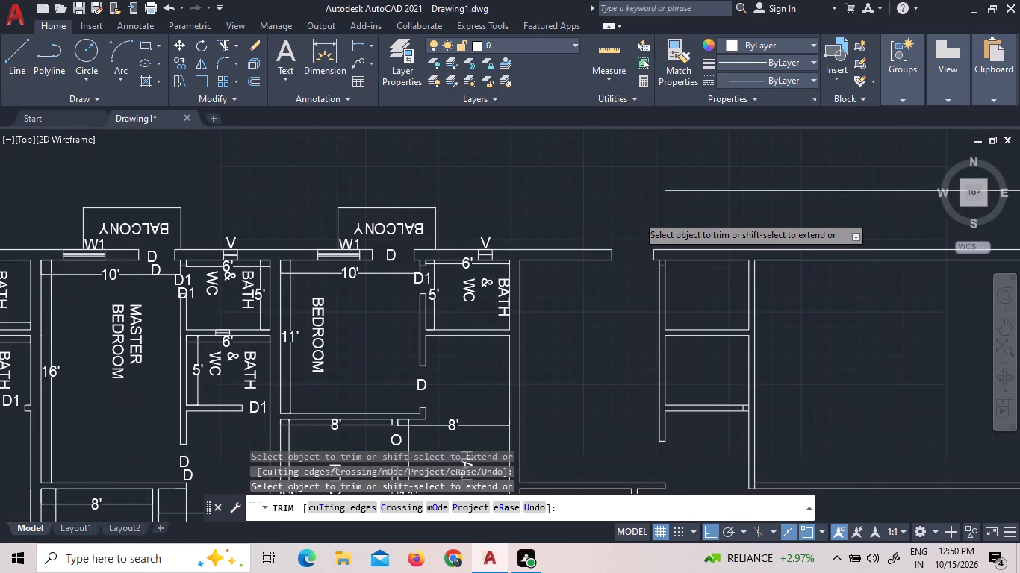
scroll(666, 256, up, 2)
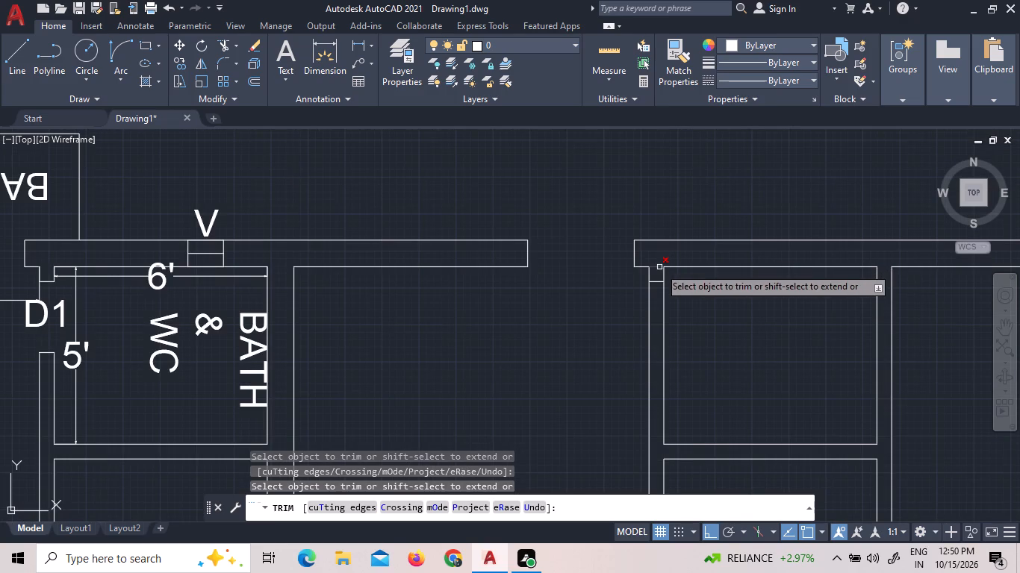
click(659, 267)
Trim the west face of the bath rooms' east wall where the southern bath room's south wall joins it.
scroll(580, 202, down, 1)
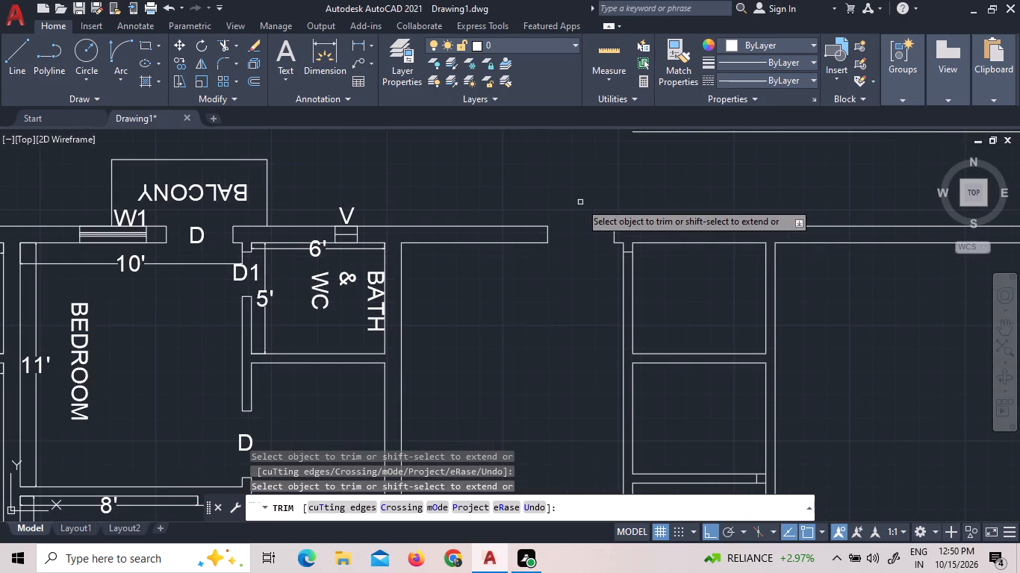
scroll(580, 202, down, 1)
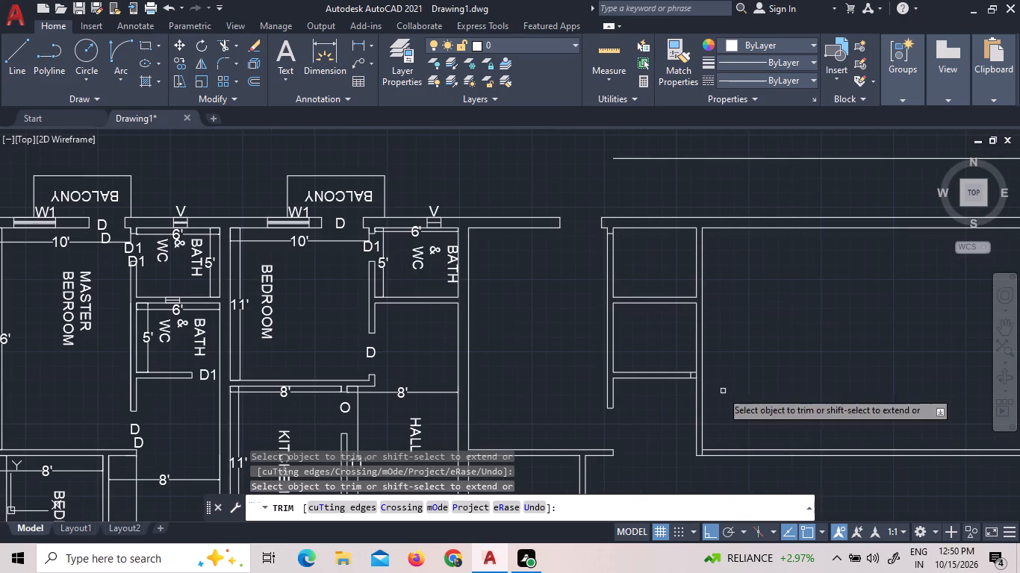
scroll(675, 390, up, 4)
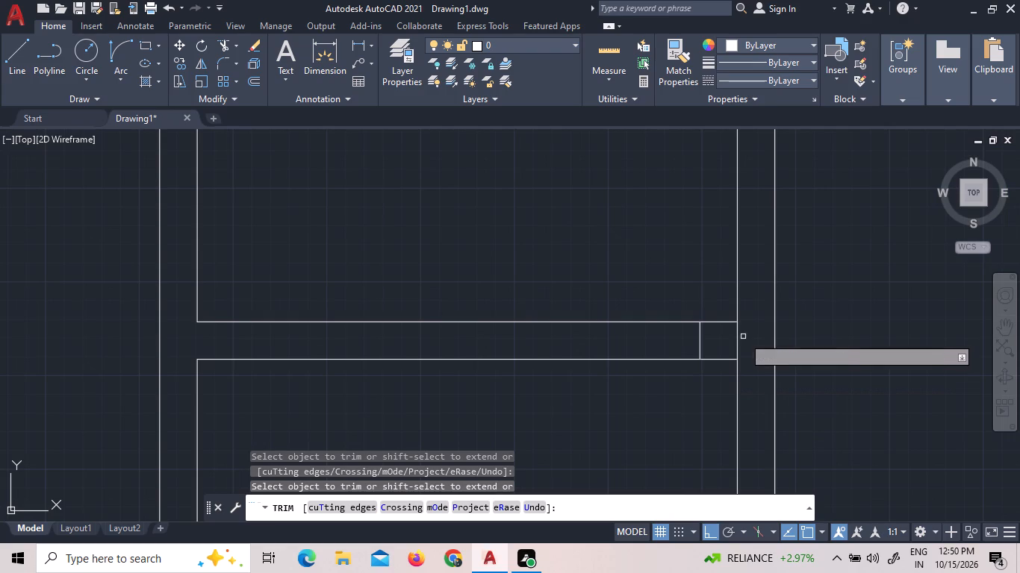
click(737, 335)
Offset the short jamb line across the first vertical wall 2' to the south, inside the northern bath room's wall.
scroll(633, 248, down, 4)
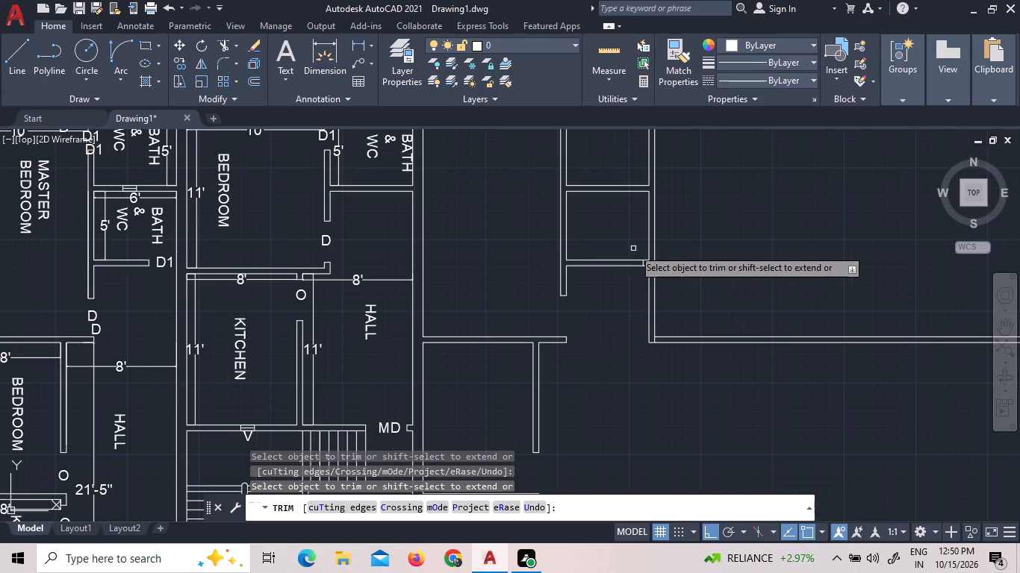
scroll(568, 365, down, 1)
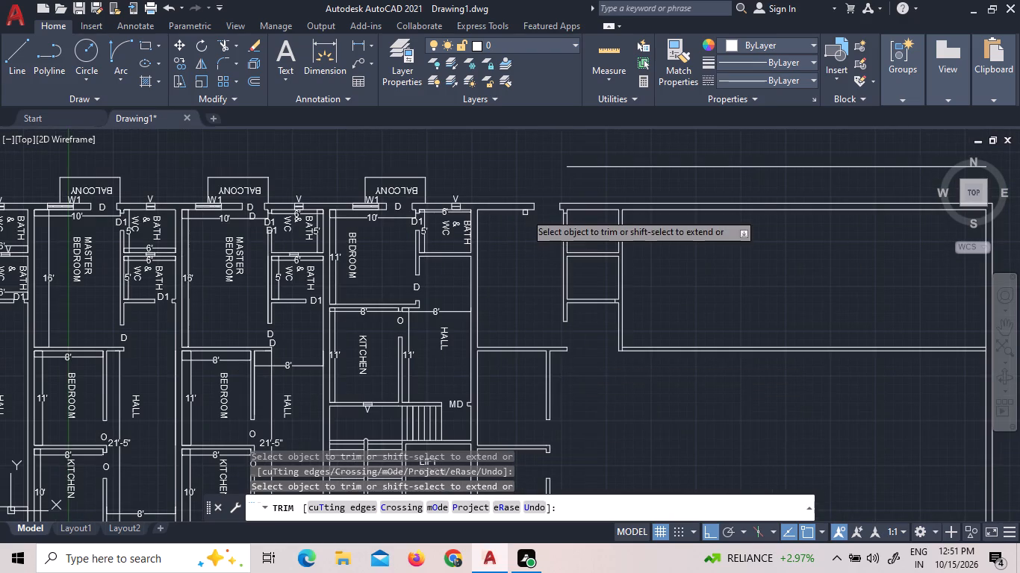
scroll(538, 194, up, 2)
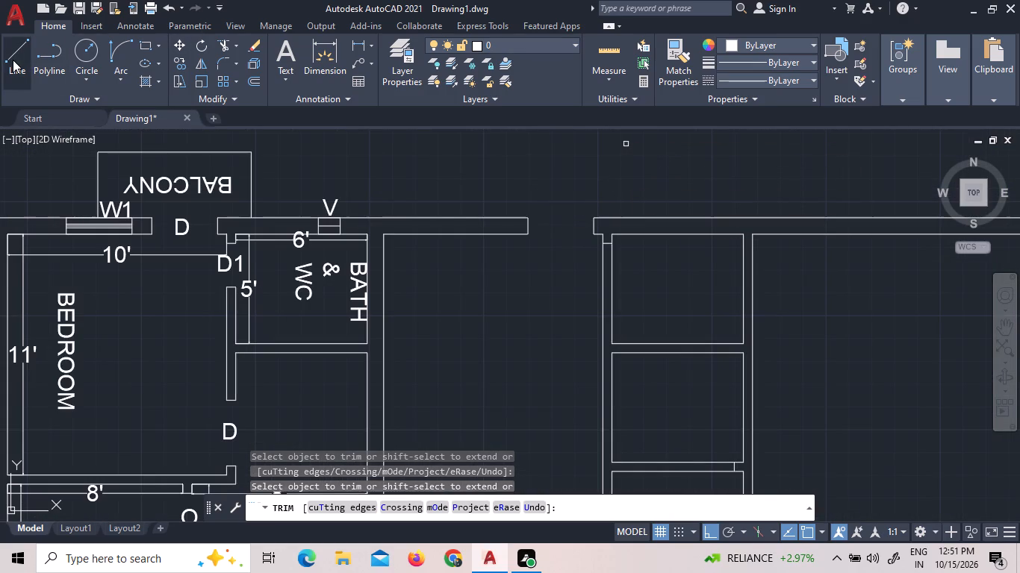
click(13, 60)
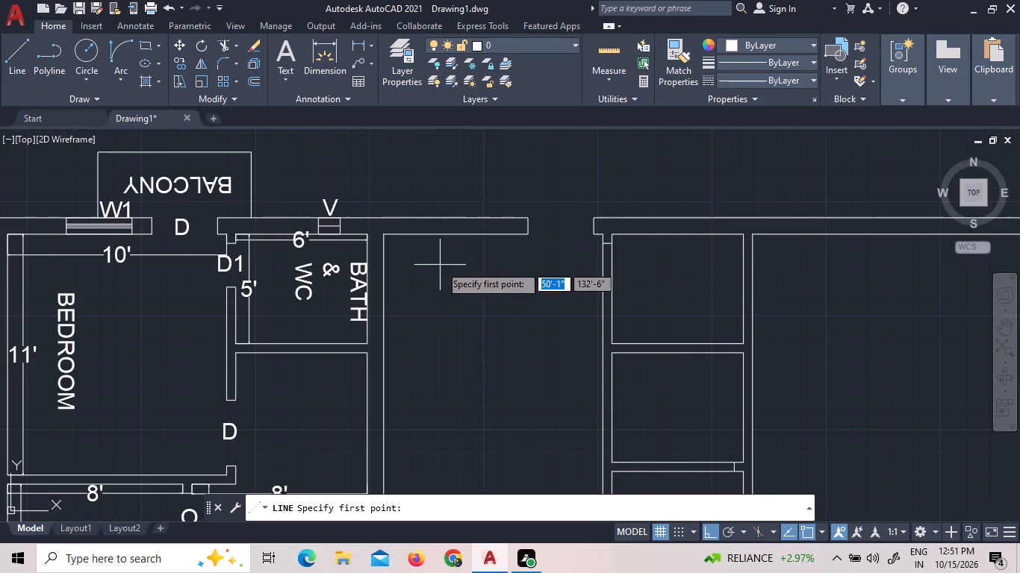
click(253, 81)
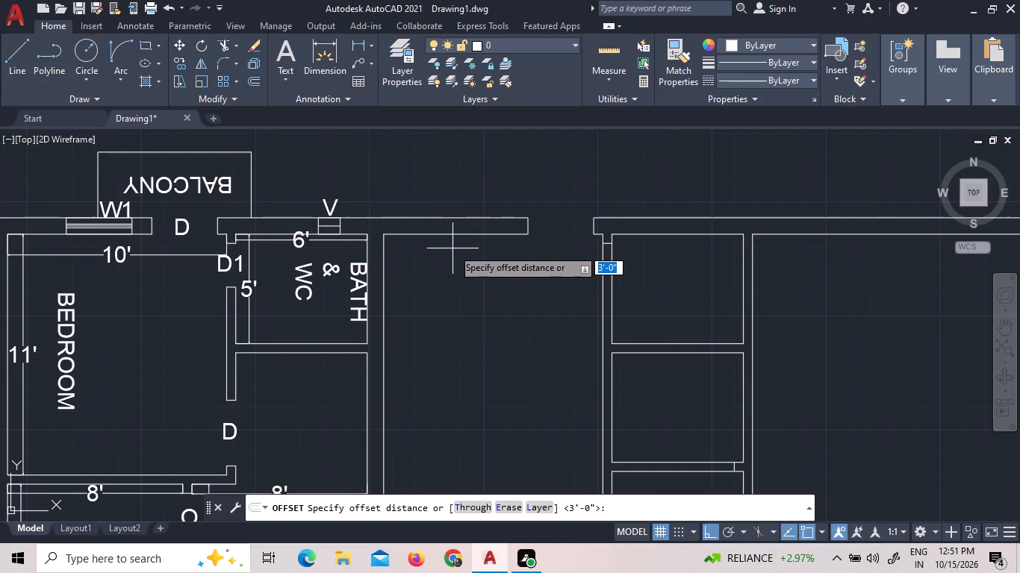
text(2')
key(Return)
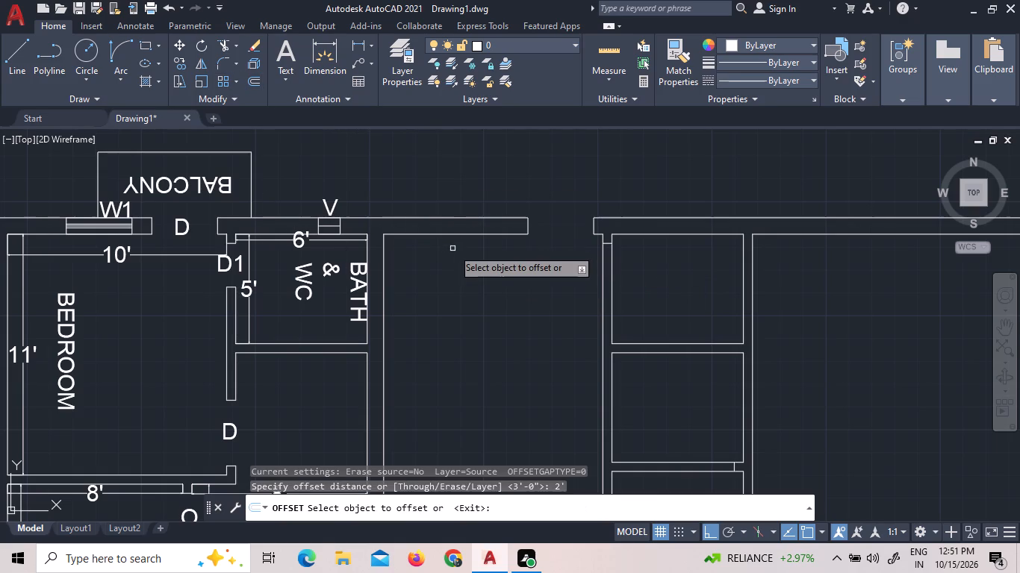
scroll(620, 246, up, 2)
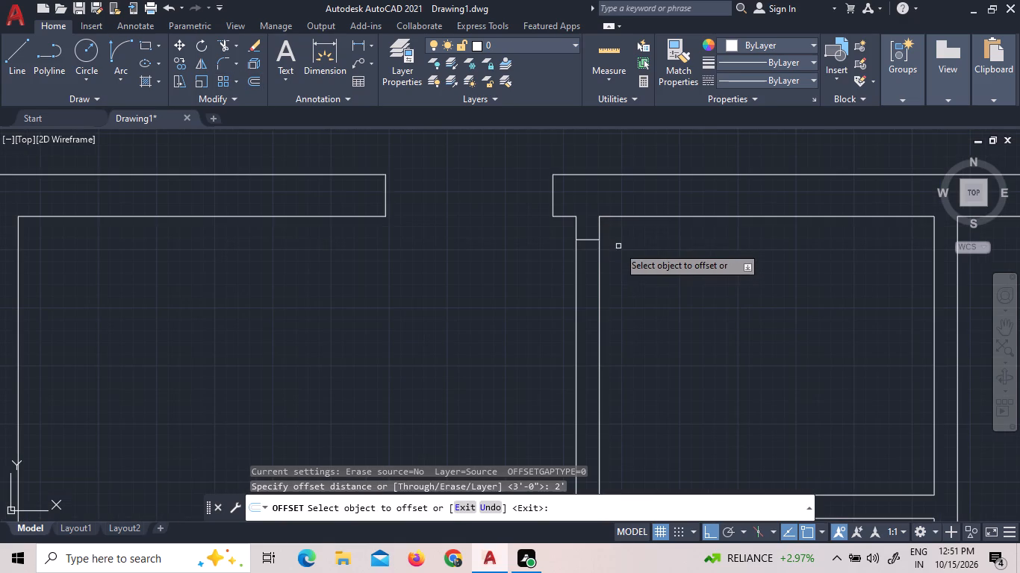
click(582, 239)
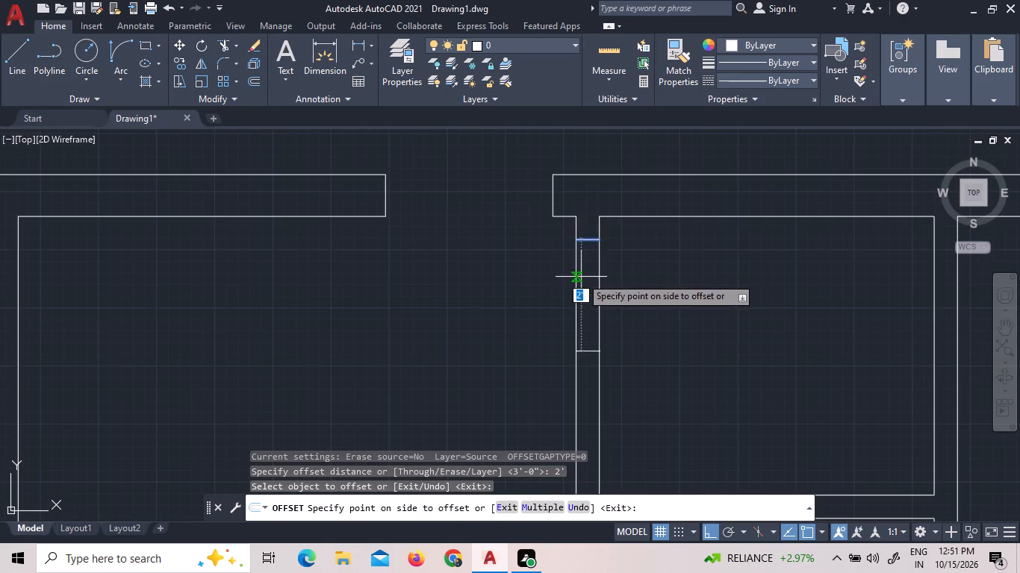
click(581, 277)
Offset the short jamb line in the southern bath room's south wall 2' to the west.
scroll(612, 227, down, 3)
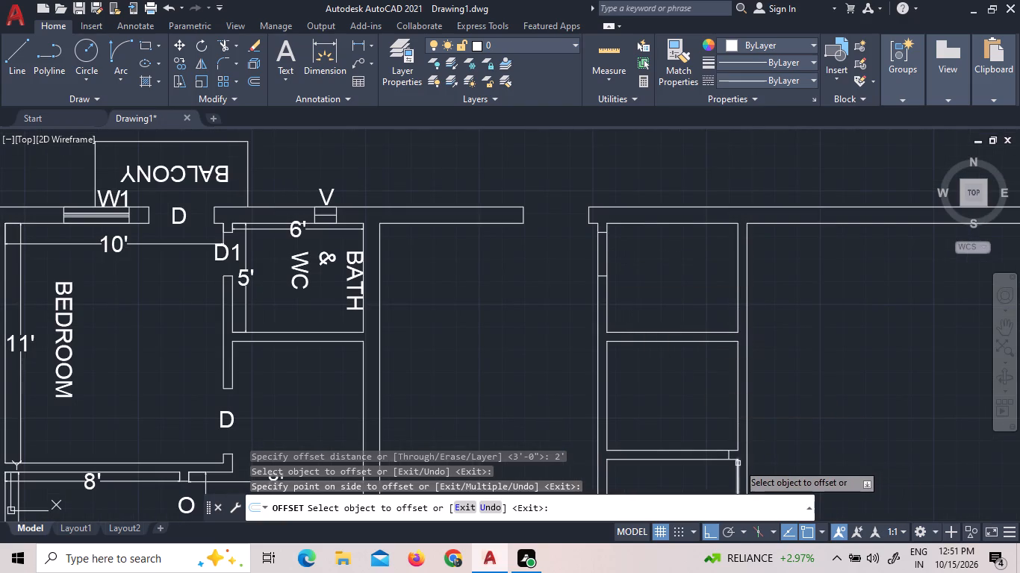
scroll(738, 463, up, 3)
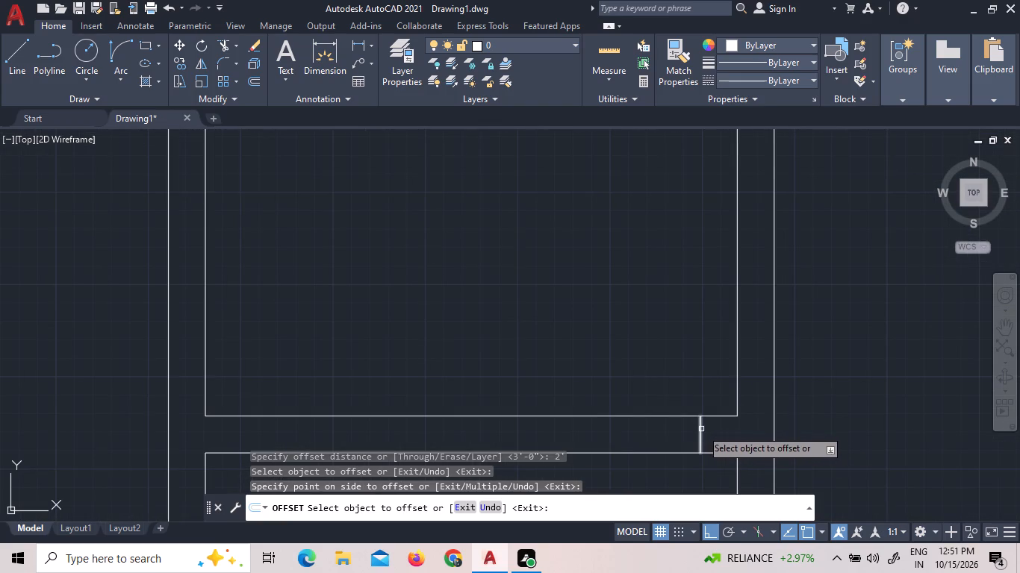
click(701, 429)
click(595, 430)
right_click(624, 363)
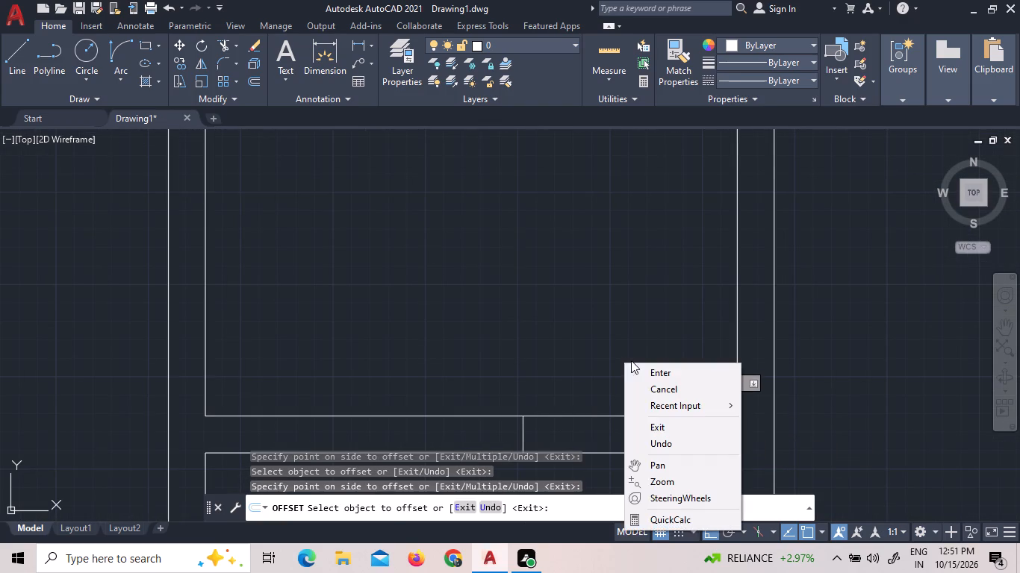
click(646, 369)
Trim the wall faces between each pair of jamb lines, leaving a 2' door opening in both bath-sized rooms.
scroll(649, 370, down, 3)
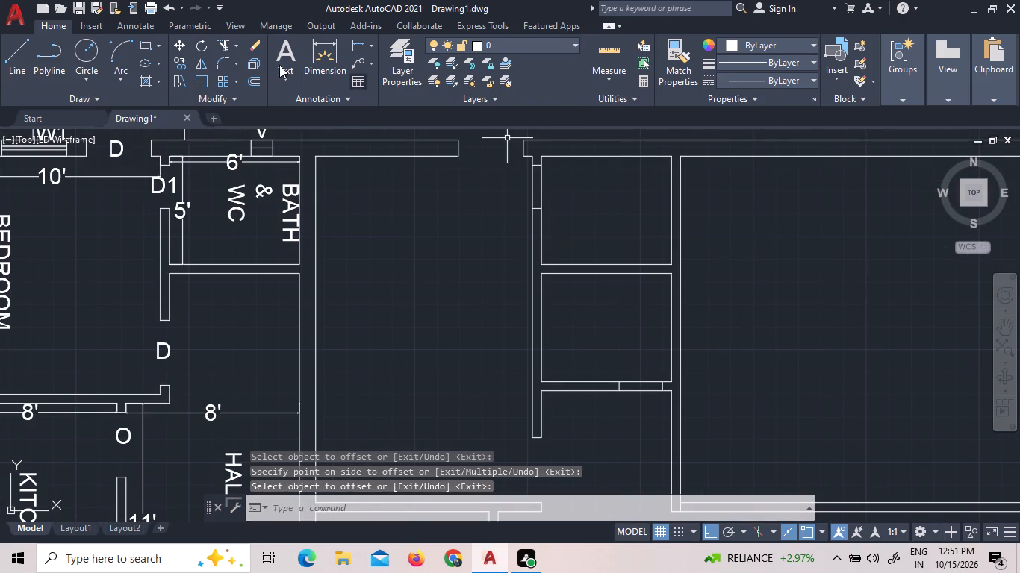
click(228, 50)
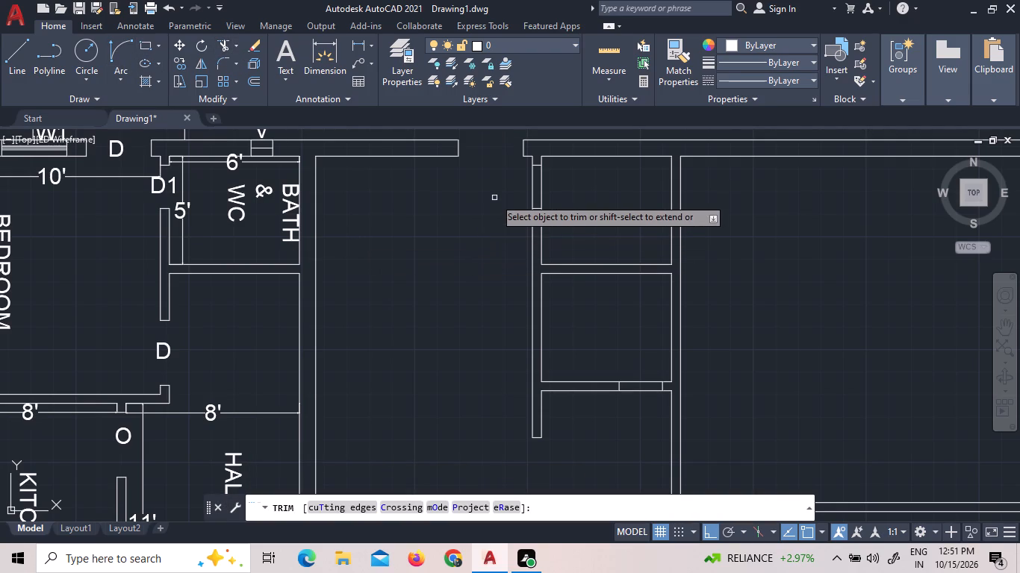
click(494, 198)
click(563, 187)
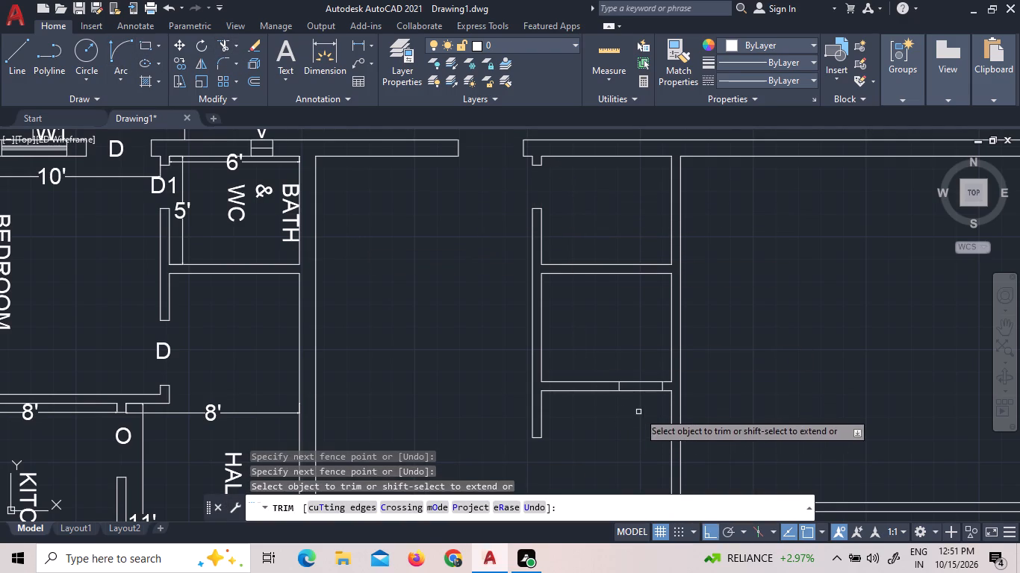
drag(638, 412, 641, 404)
click(644, 348)
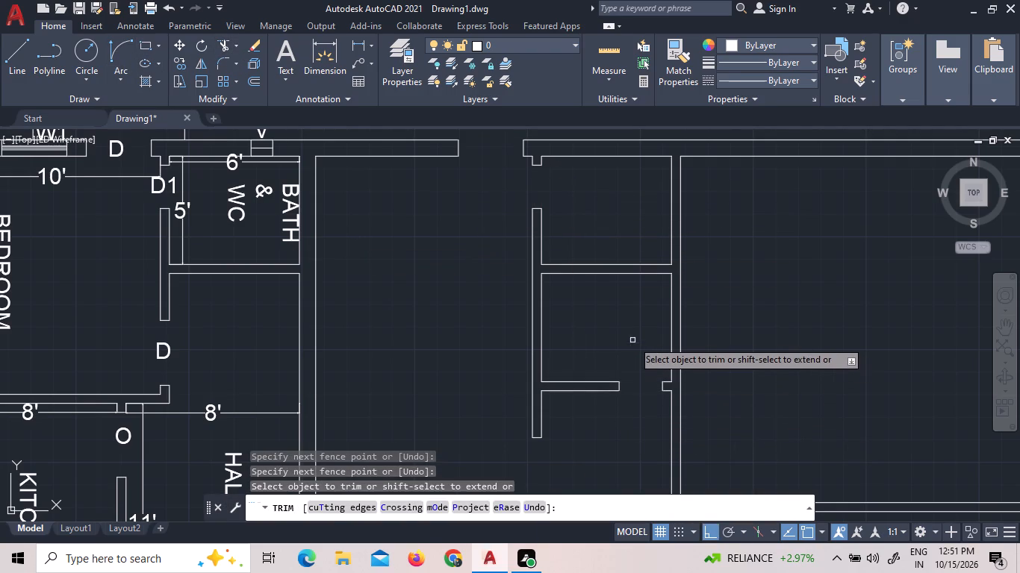
Trim the passage-side wall's inner face across the south end of the vertical wall of the room east of the lift room.
scroll(632, 340, down, 4)
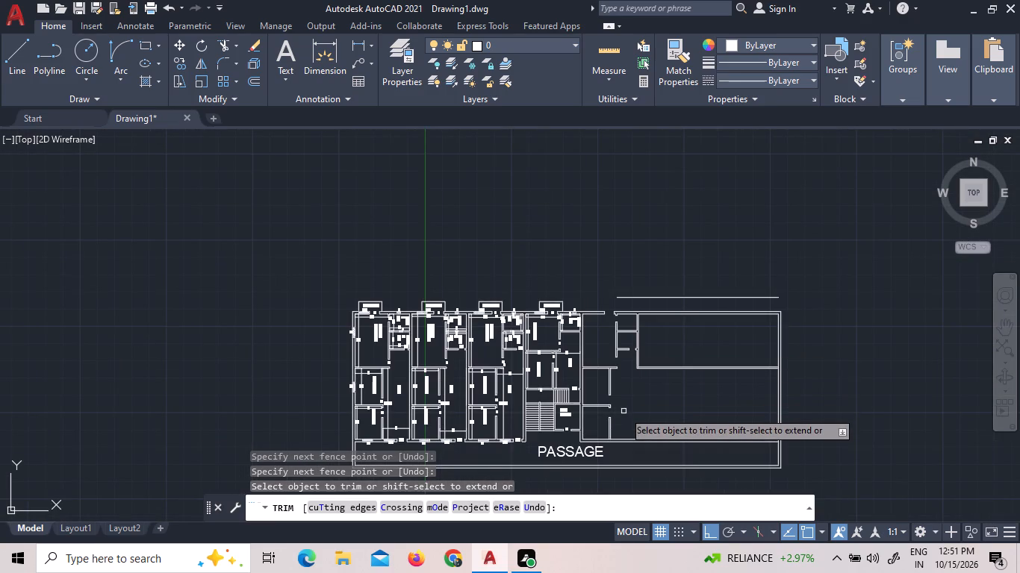
scroll(623, 411, up, 1)
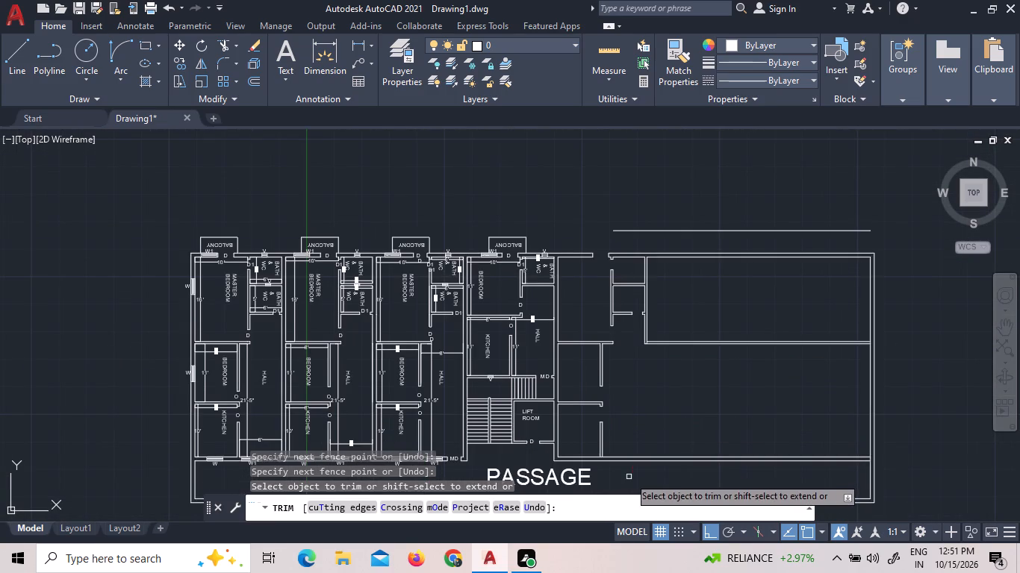
middle_drag(633, 477, 629, 428)
scroll(582, 412, up, 3)
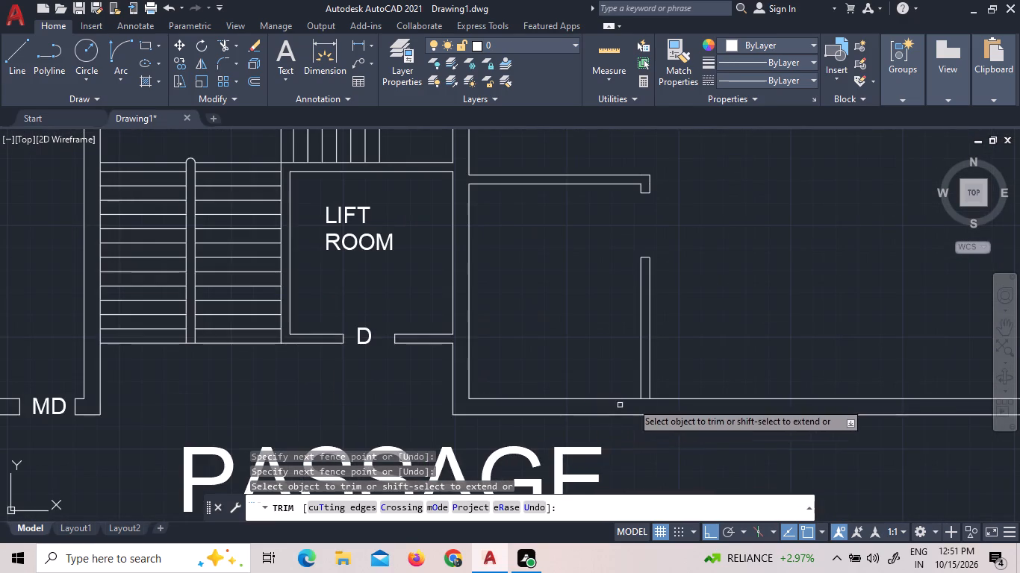
scroll(650, 401, up, 2)
click(644, 395)
scroll(640, 422, down, 5)
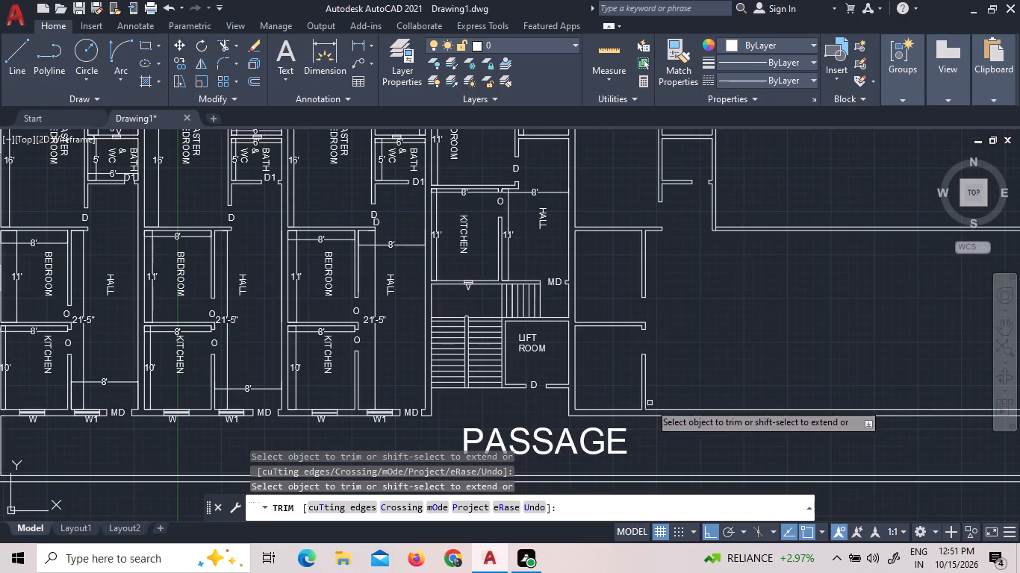
middle_drag(691, 248, 646, 240)
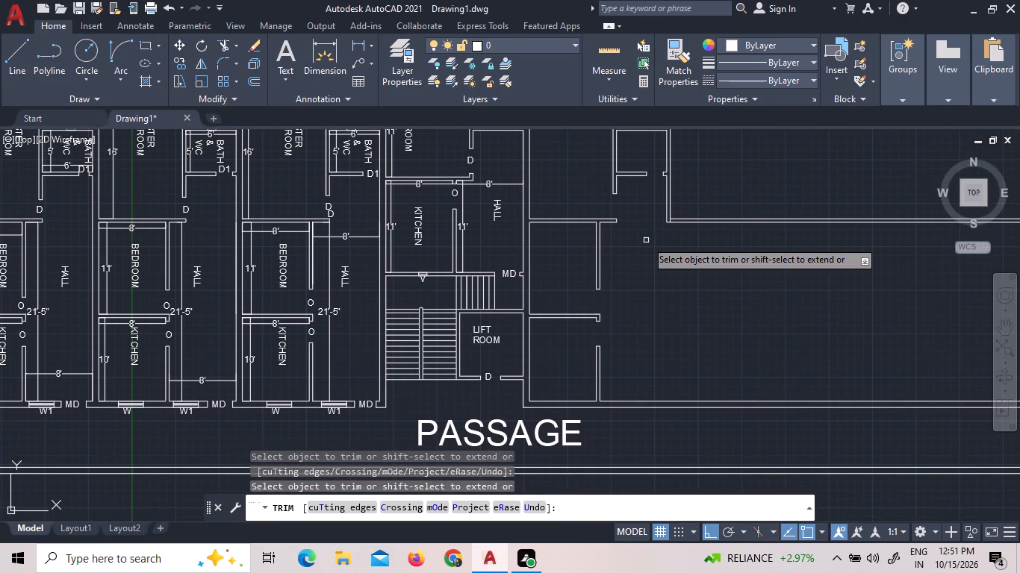
key(Escape)
Extend both faces of the bath rooms' east wall south to the outer face of the passage-side wall.
key(t)
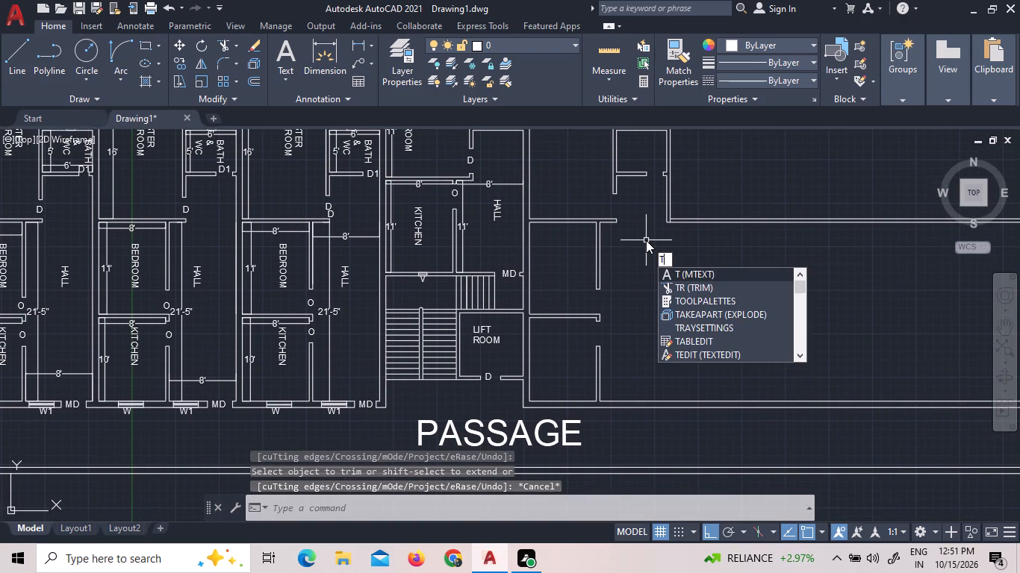
key(BackSpace)
text(EX)
key(space)
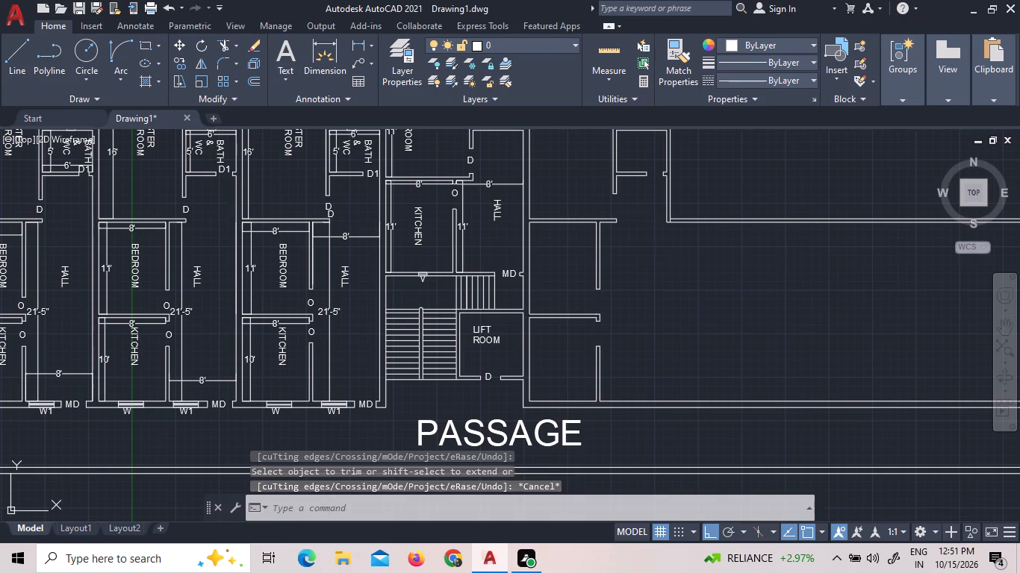
click(668, 206)
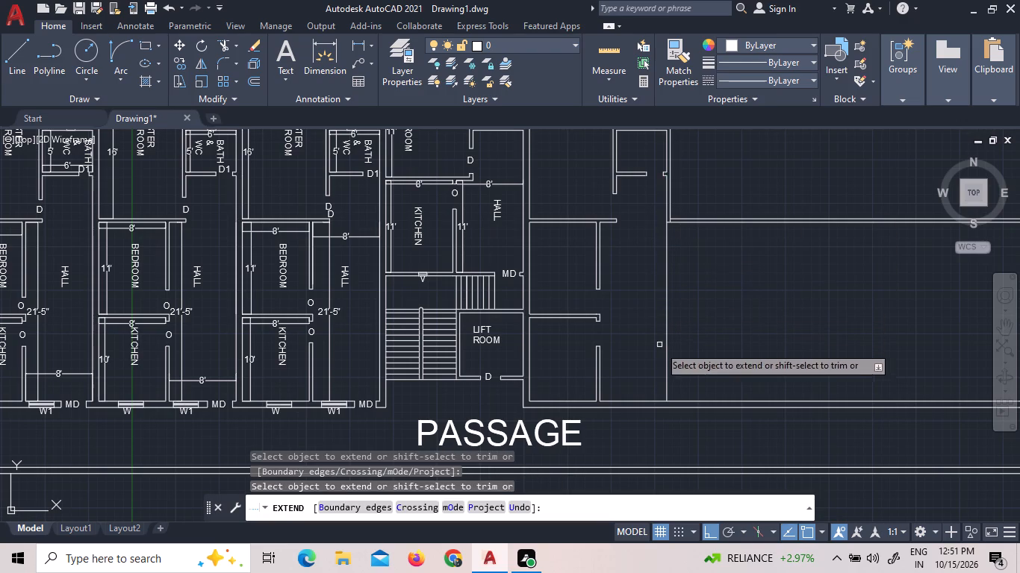
click(668, 384)
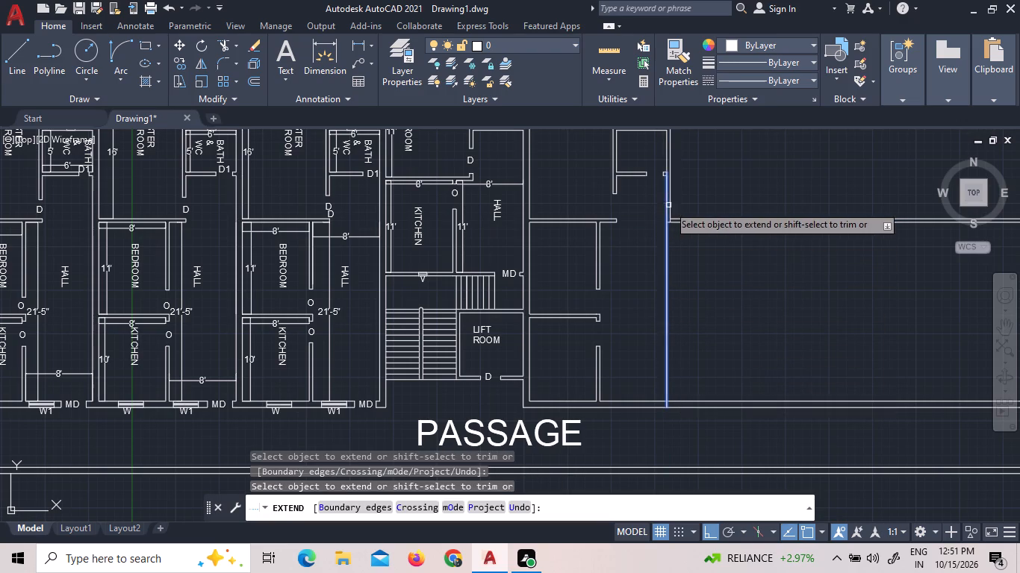
click(671, 207)
click(670, 260)
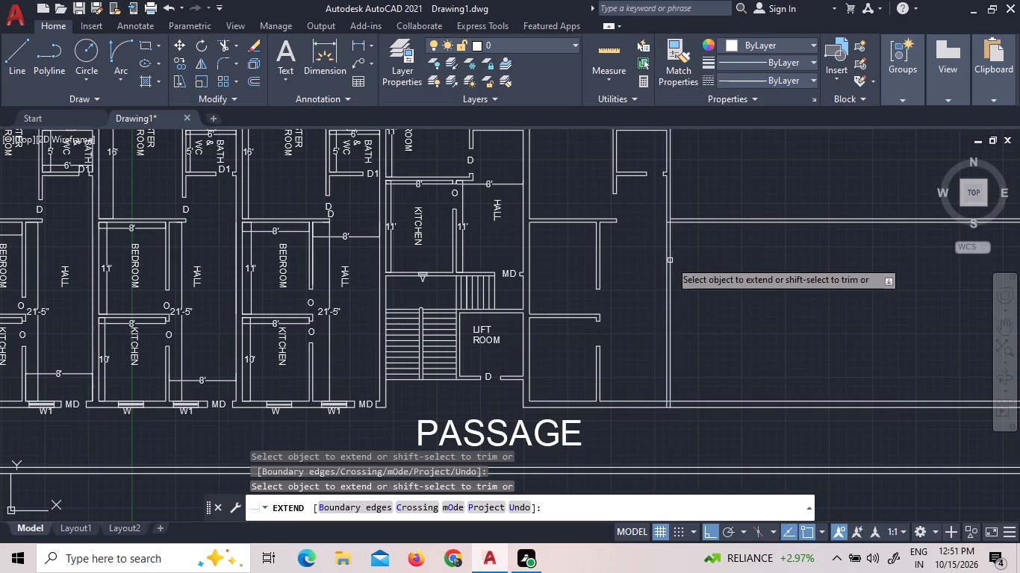
scroll(669, 419, up, 1)
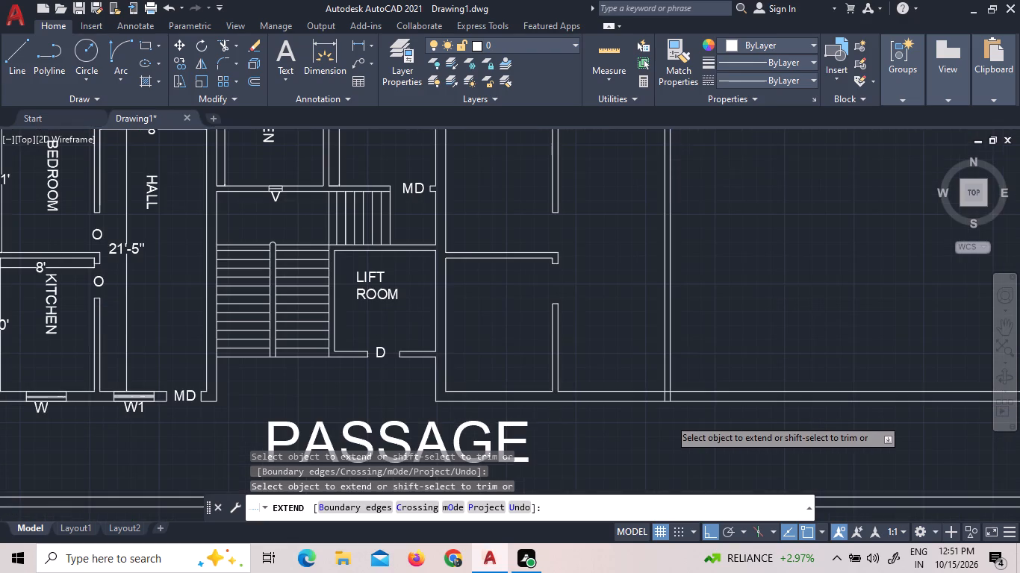
key(Escape)
Trim the leftover line pieces where the bath rooms' east wall meets the passage-side wall and the long horizontal wall.
text(TR)
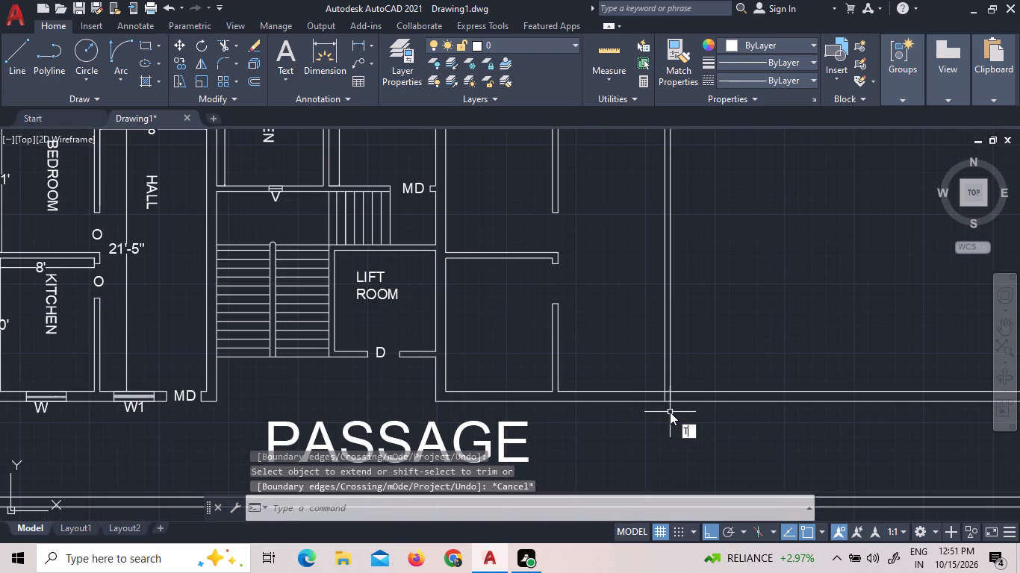
key(space)
key(space)
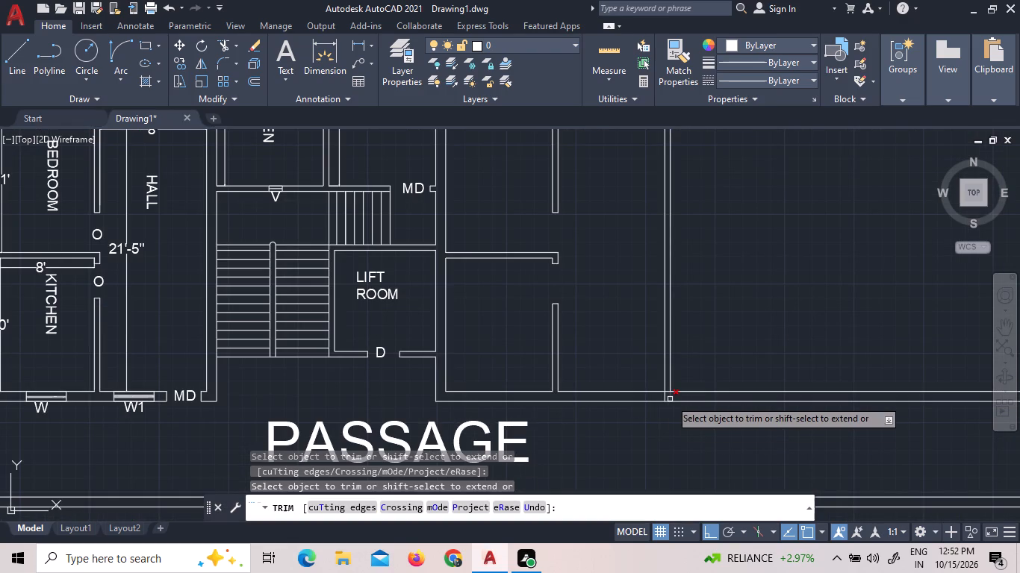
scroll(667, 407, up, 2)
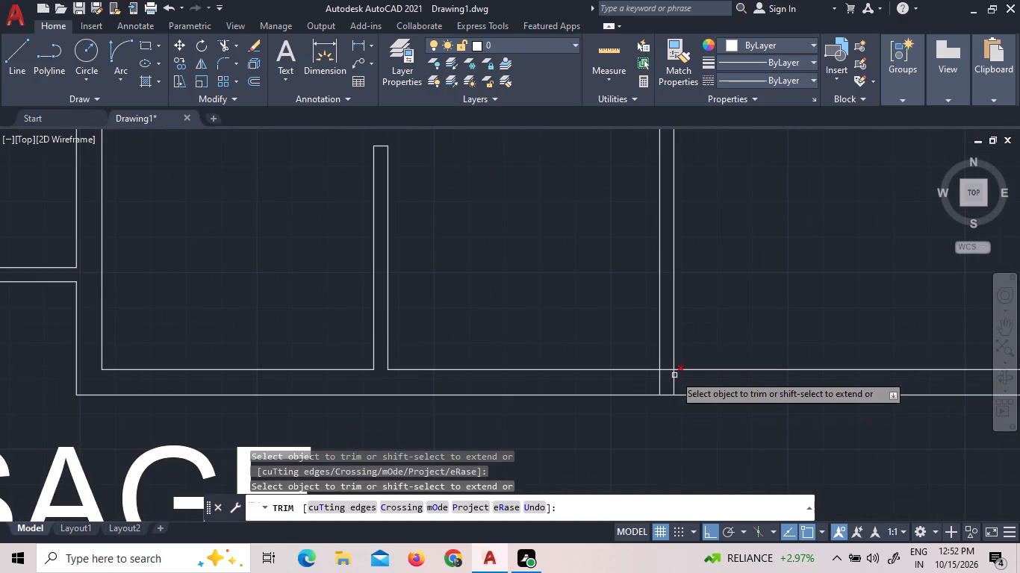
click(665, 366)
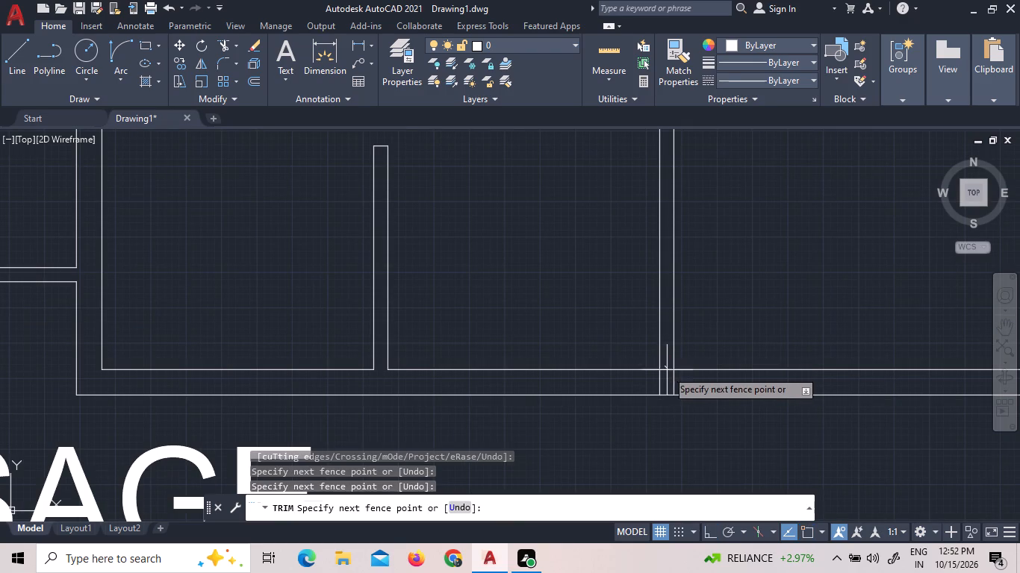
click(656, 381)
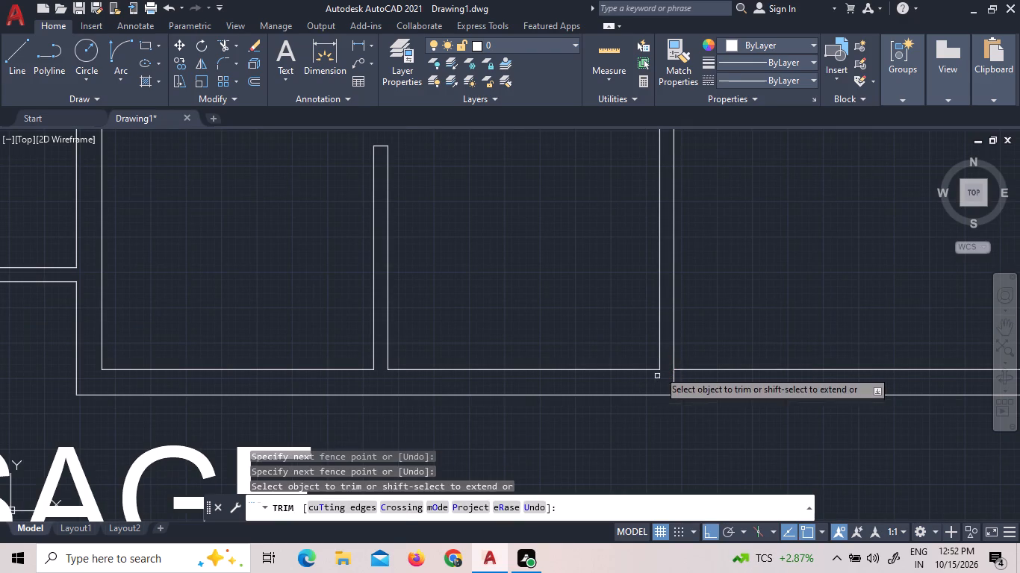
scroll(509, 440, down, 3)
scroll(563, 369, down, 2)
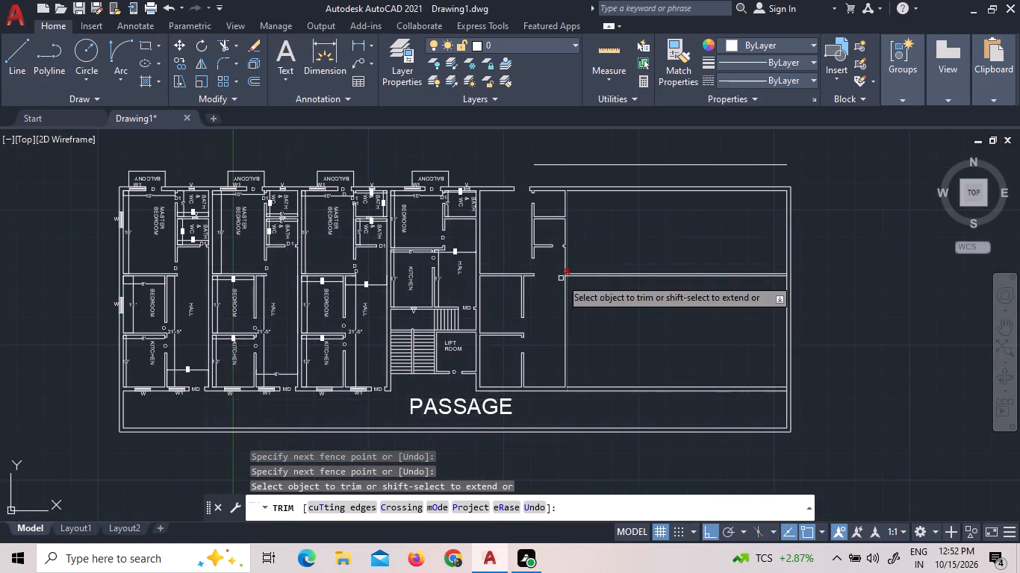
scroll(561, 278, up, 3)
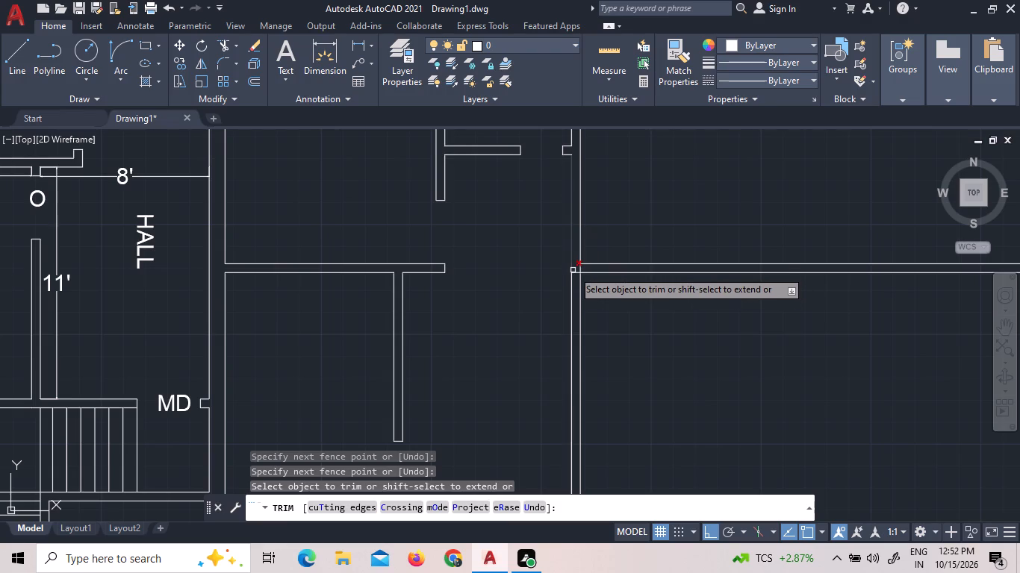
click(576, 274)
scroll(557, 243, down, 3)
scroll(552, 371, up, 2)
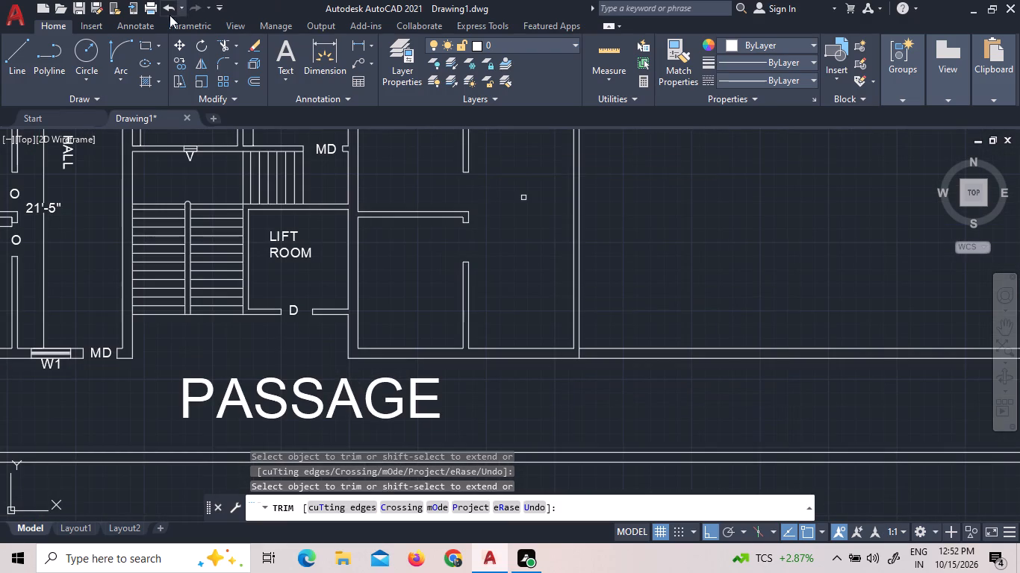
Draw a short vertical line across the passage-side wall's thickness, in line with the west face of the bath rooms' east wall.
click(22, 46)
scroll(603, 347, up, 2)
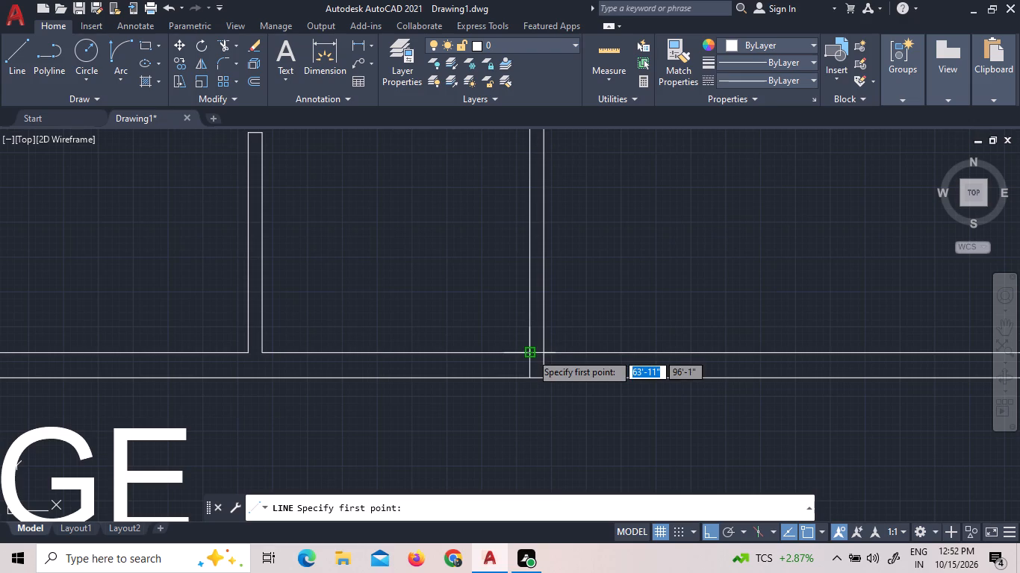
click(531, 353)
scroll(521, 382, up, 4)
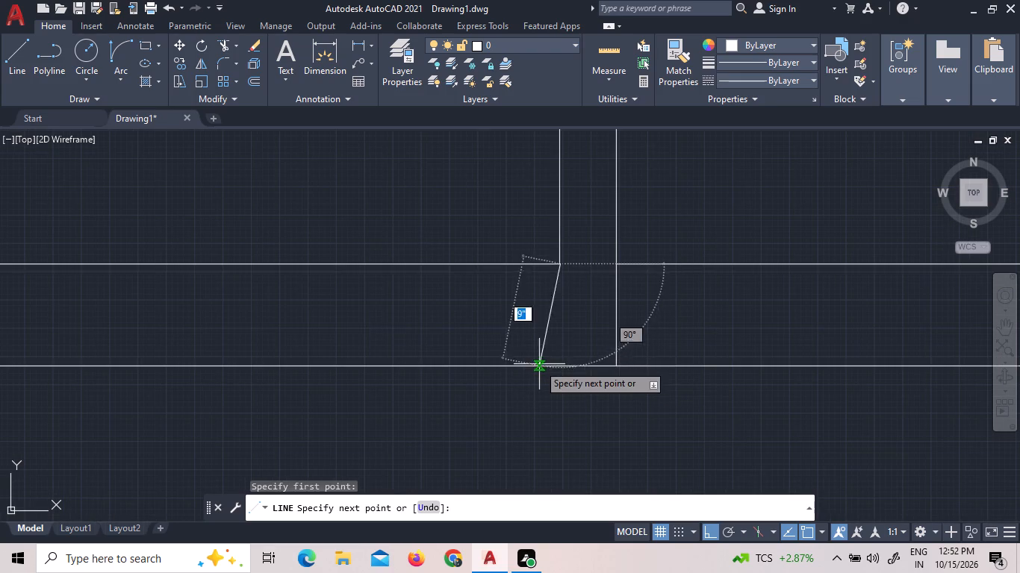
click(556, 367)
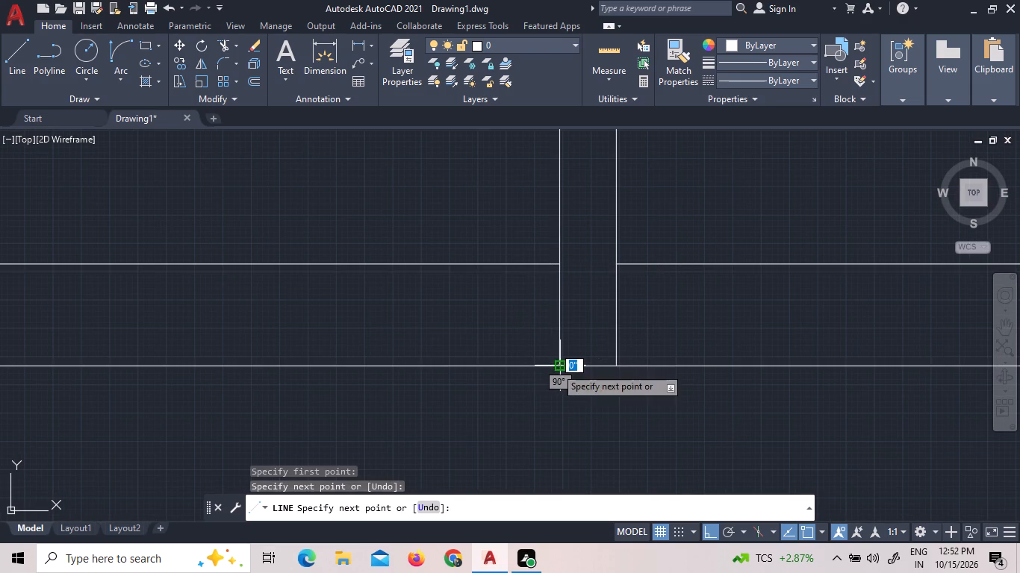
right_click(556, 366)
click(560, 371)
Offset the short line across the passage-side wall 5" to the west as the first door jamb.
scroll(567, 361, down, 1)
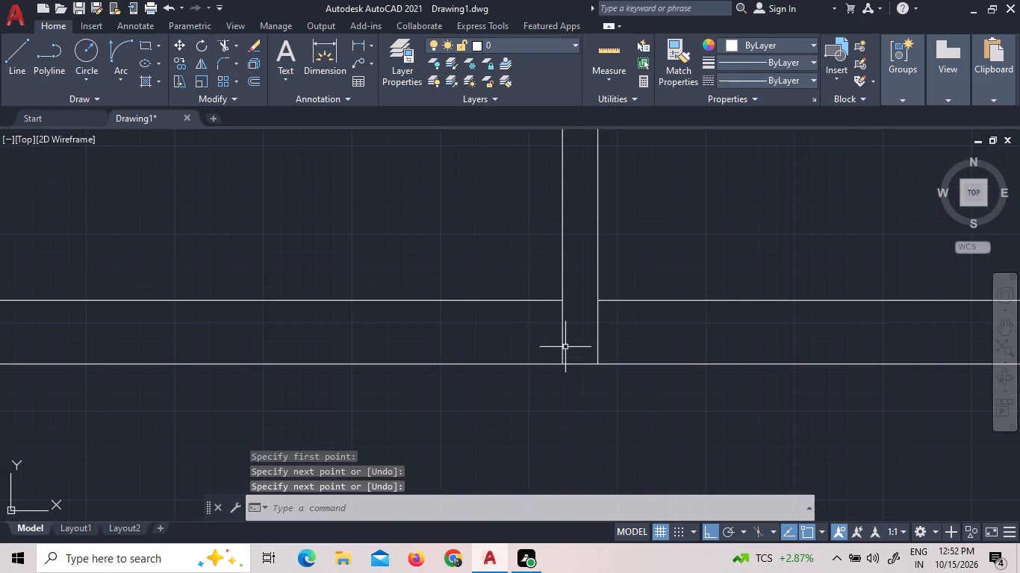
click(563, 340)
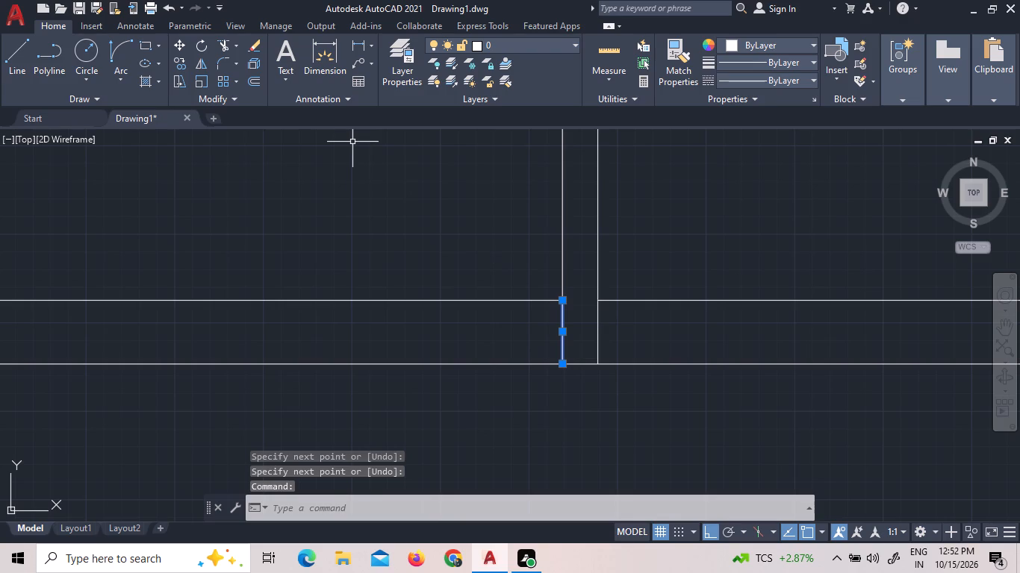
click(256, 78)
click(564, 335)
text(5")
key(Return)
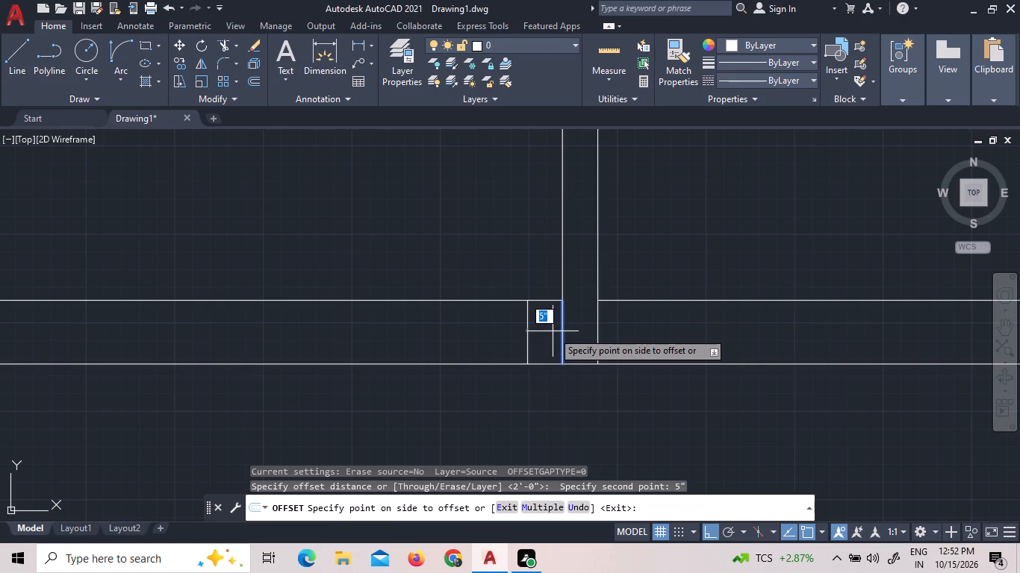
click(553, 331)
Offset the new jamb line in the passage-side wall 3' to the west.
scroll(553, 331, down, 2)
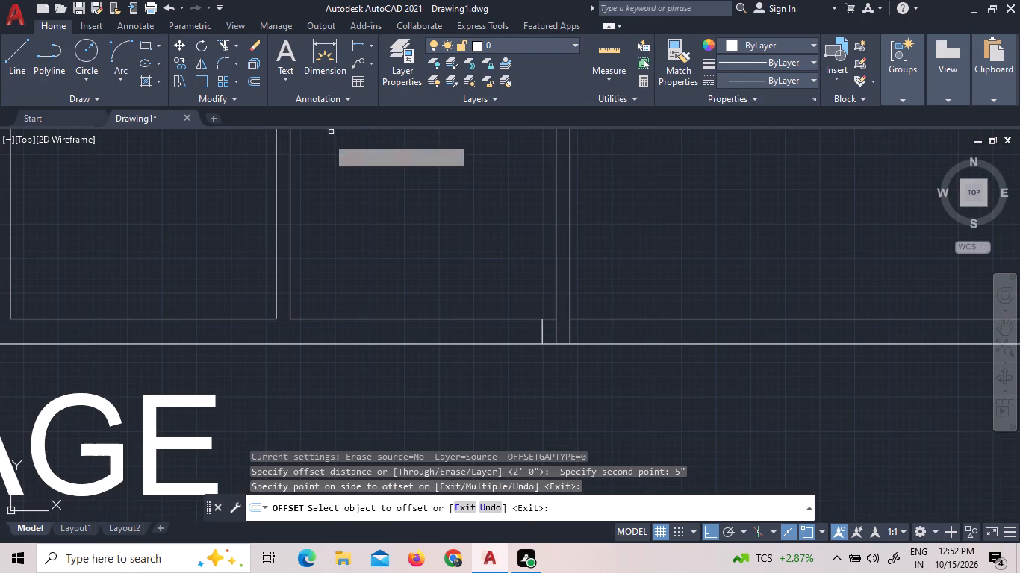
click(261, 81)
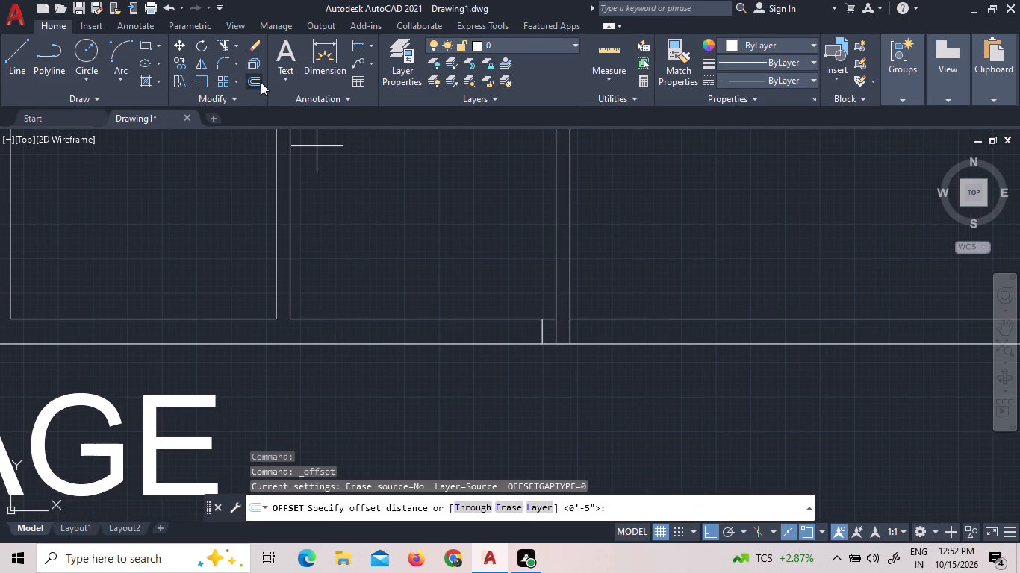
key(2)
key(BackSpace)
key(3)
key(apostrophe)
key(Return)
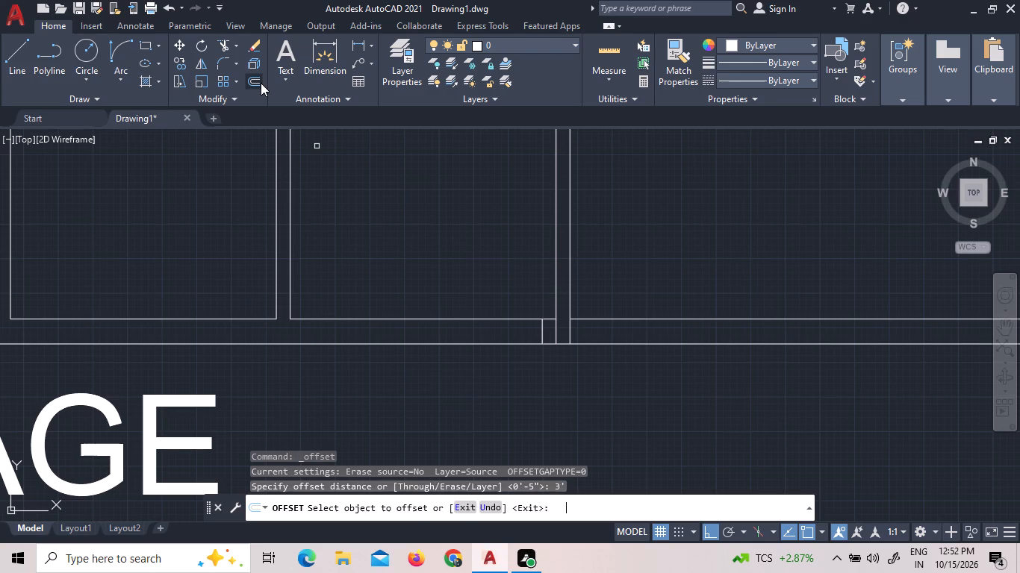
click(543, 330)
click(467, 319)
right_click(472, 305)
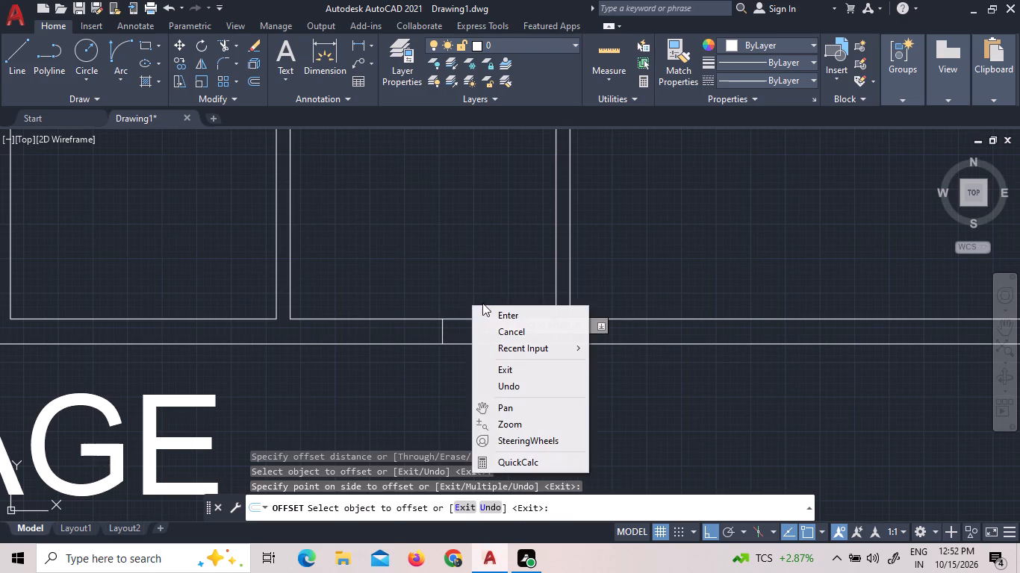
click(492, 307)
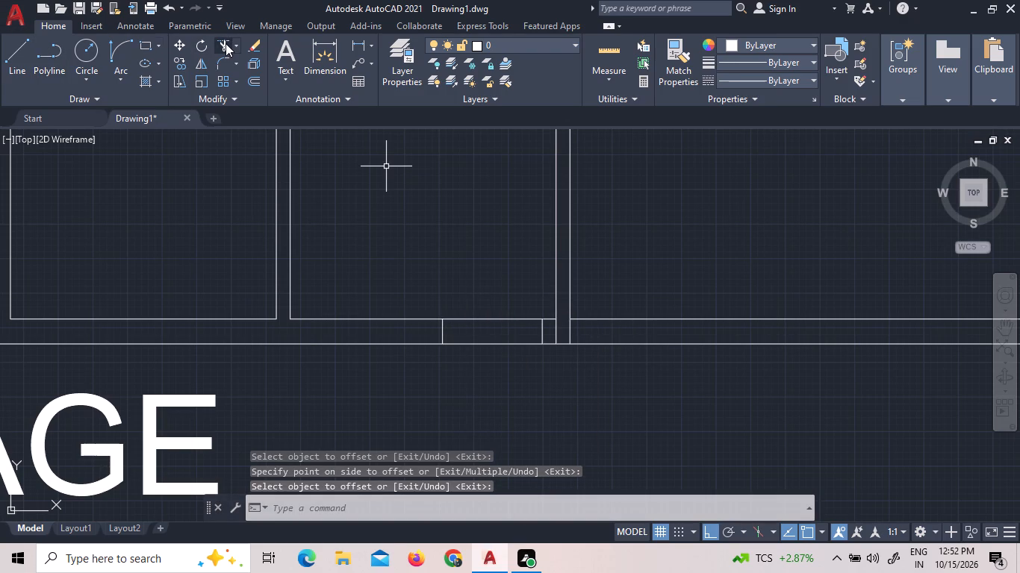
Trim both passage-side wall faces between the jamb lines for a 3' door opening, and trim the helper line at the wall junction.
click(226, 43)
click(501, 296)
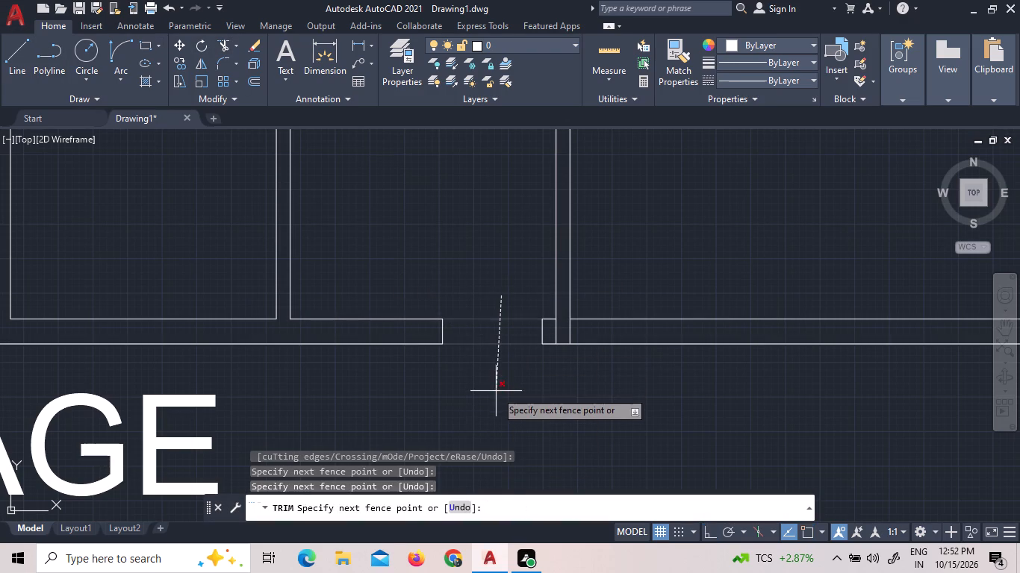
click(496, 391)
click(555, 328)
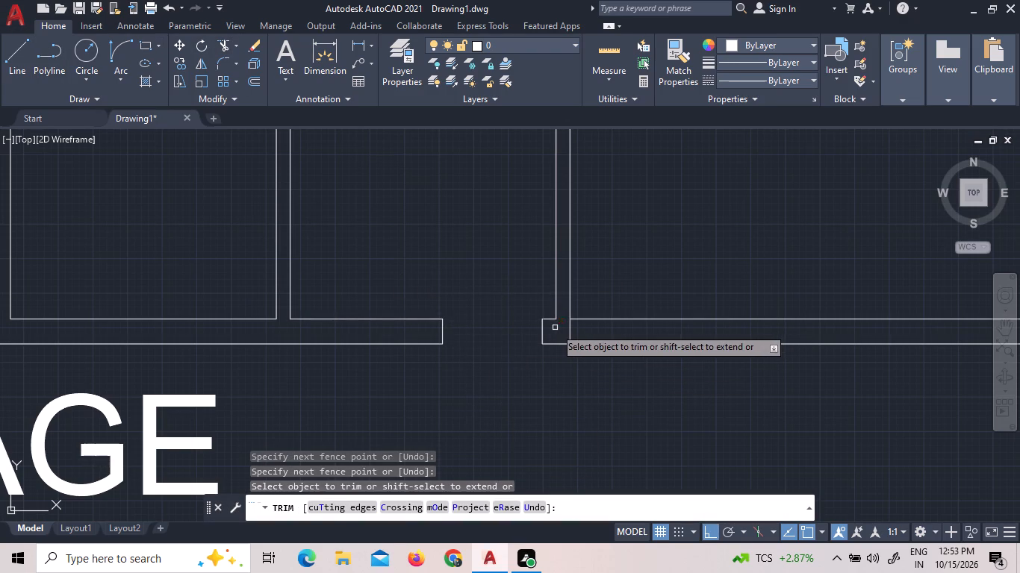
scroll(567, 349, down, 4)
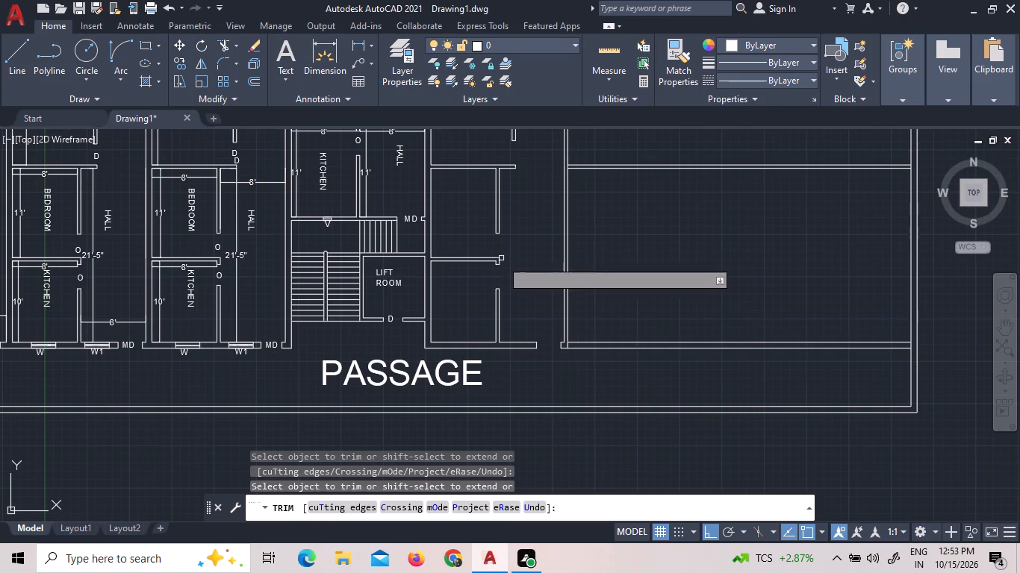
right_click(518, 274)
click(534, 278)
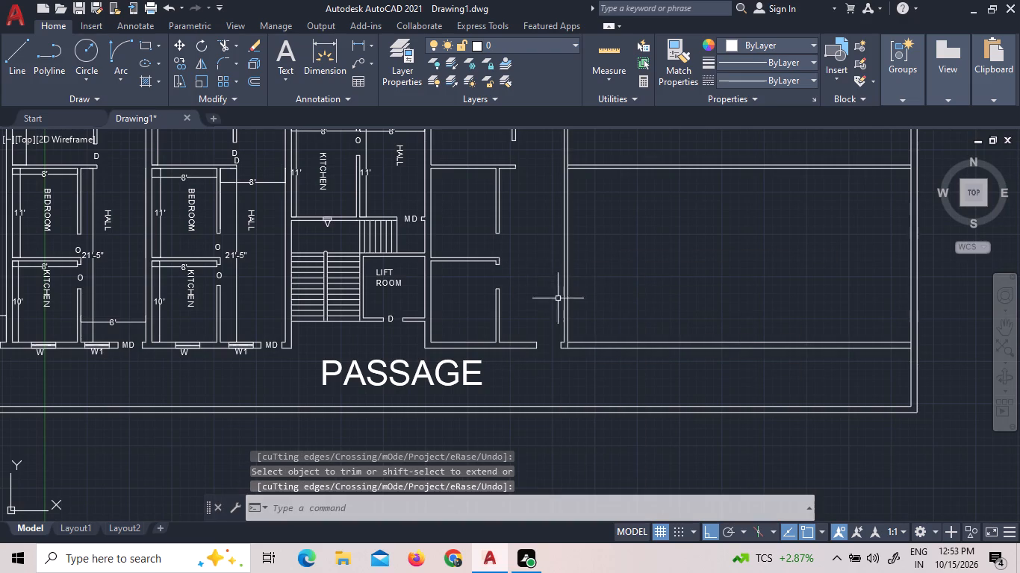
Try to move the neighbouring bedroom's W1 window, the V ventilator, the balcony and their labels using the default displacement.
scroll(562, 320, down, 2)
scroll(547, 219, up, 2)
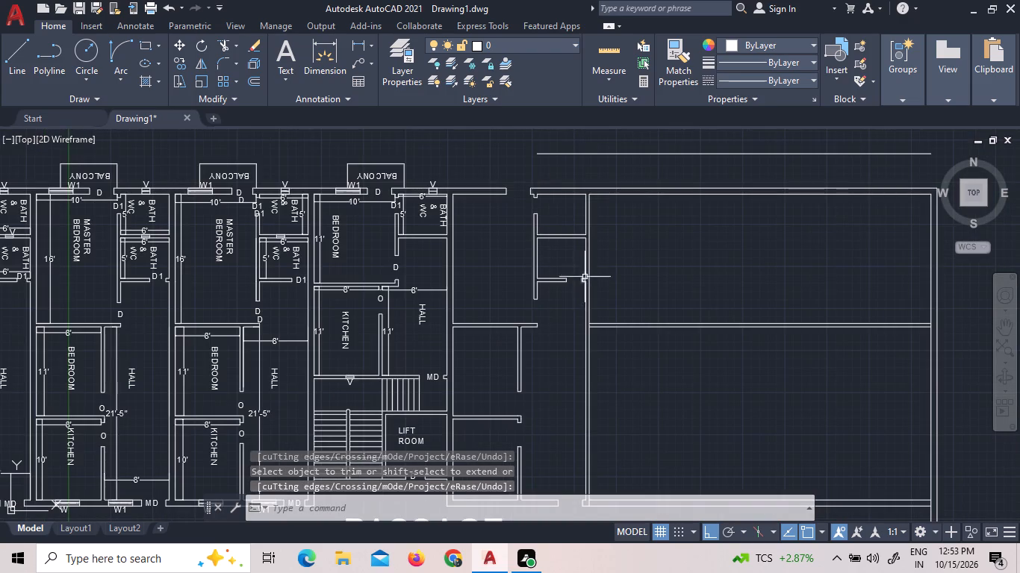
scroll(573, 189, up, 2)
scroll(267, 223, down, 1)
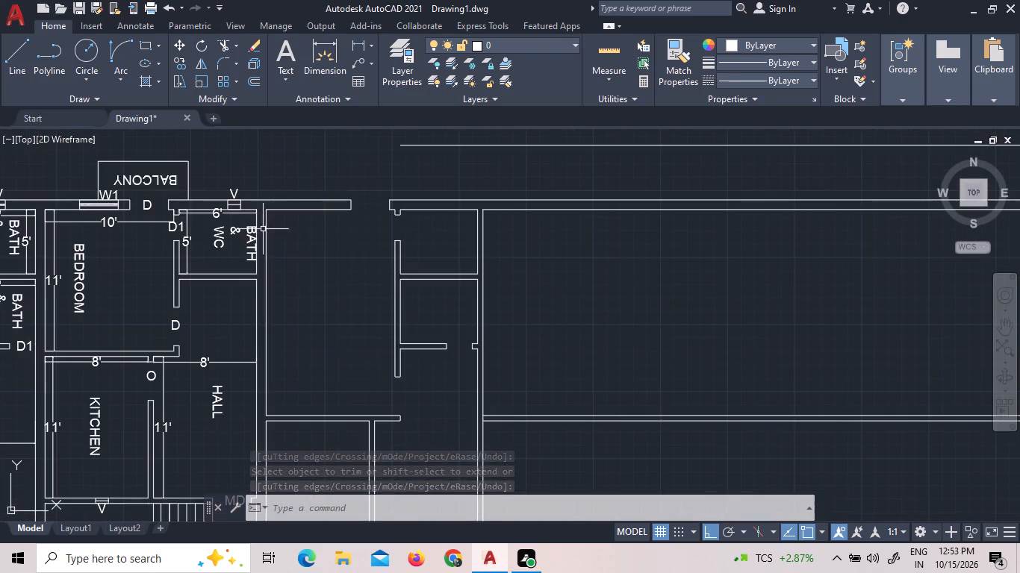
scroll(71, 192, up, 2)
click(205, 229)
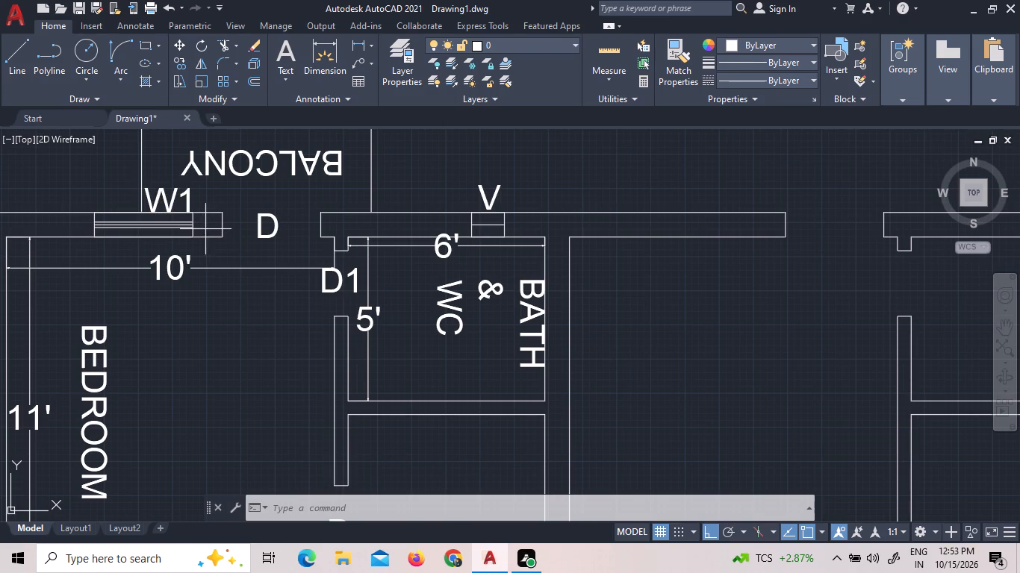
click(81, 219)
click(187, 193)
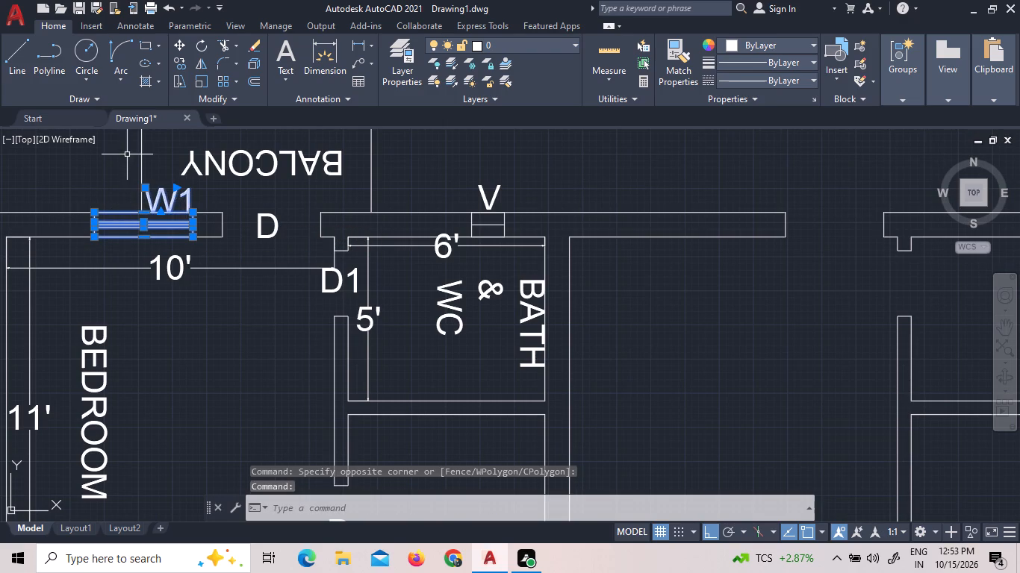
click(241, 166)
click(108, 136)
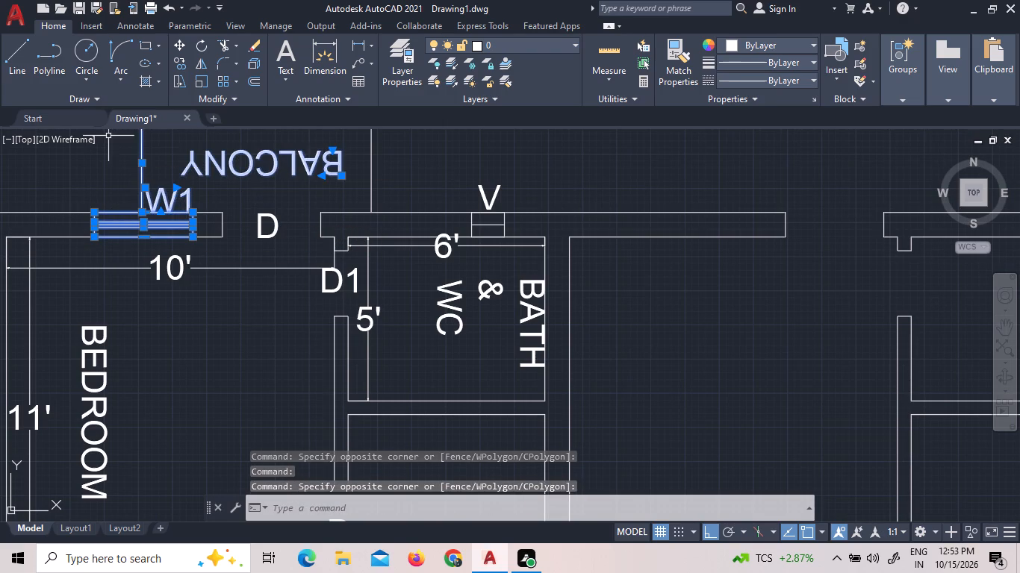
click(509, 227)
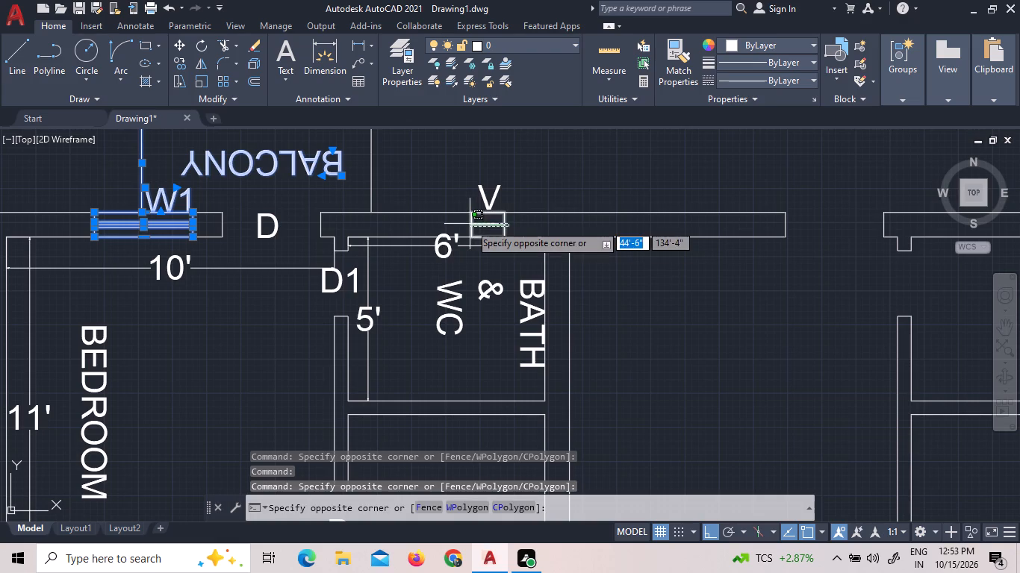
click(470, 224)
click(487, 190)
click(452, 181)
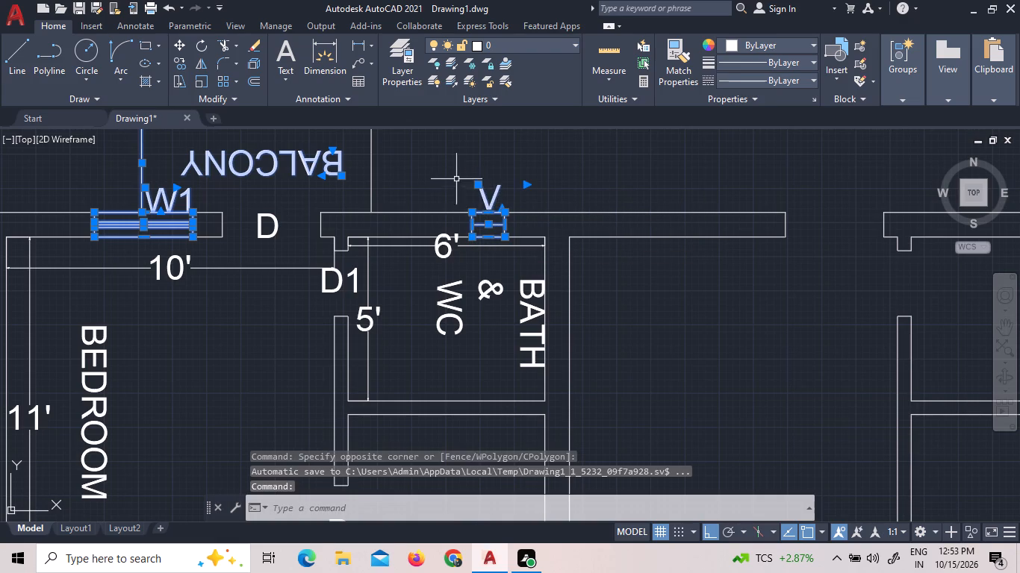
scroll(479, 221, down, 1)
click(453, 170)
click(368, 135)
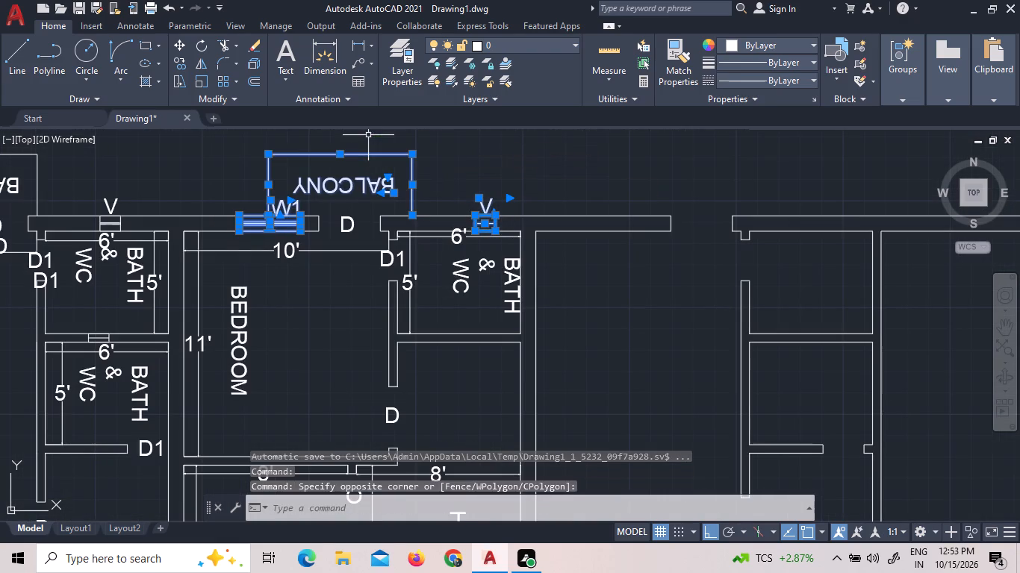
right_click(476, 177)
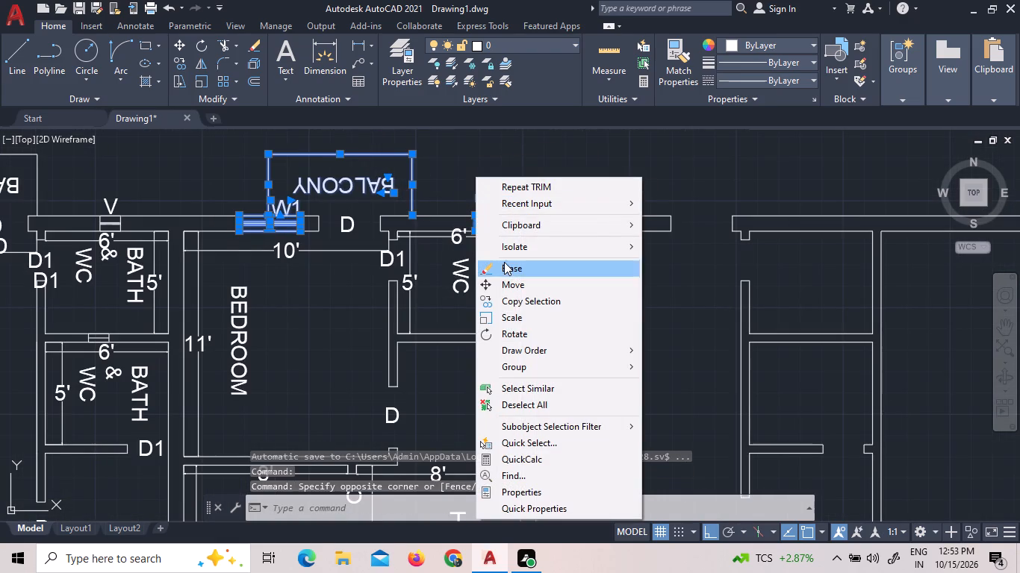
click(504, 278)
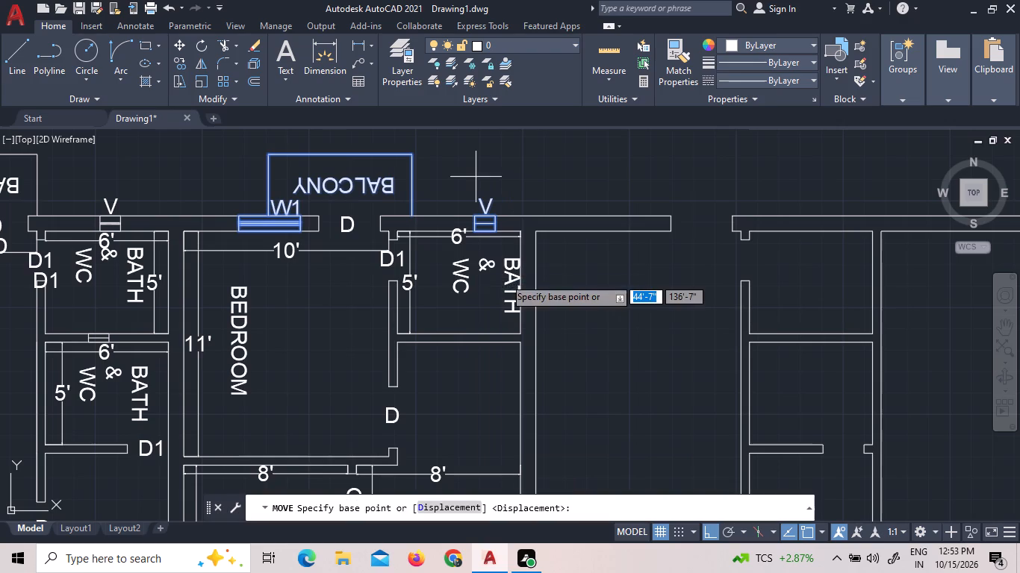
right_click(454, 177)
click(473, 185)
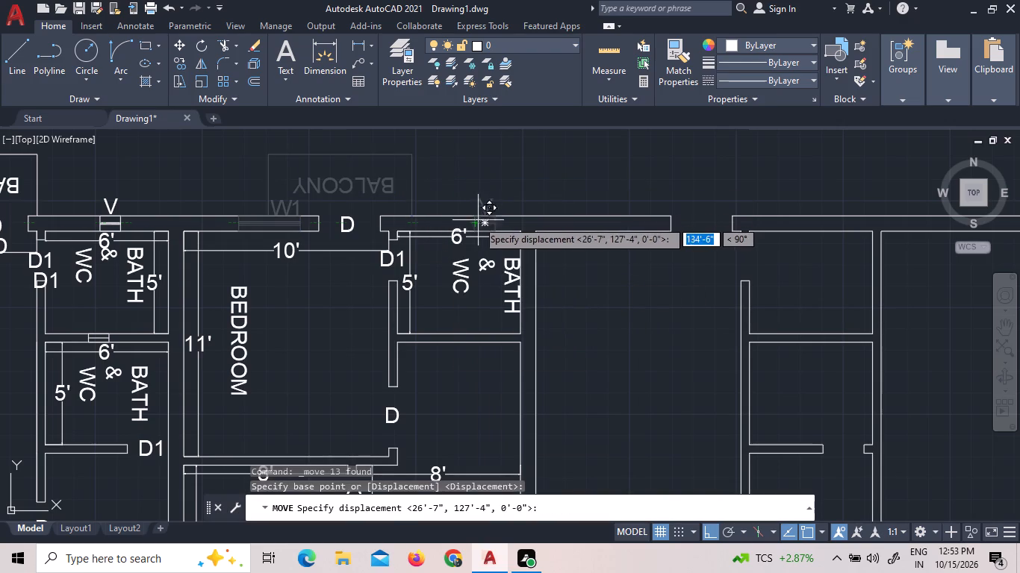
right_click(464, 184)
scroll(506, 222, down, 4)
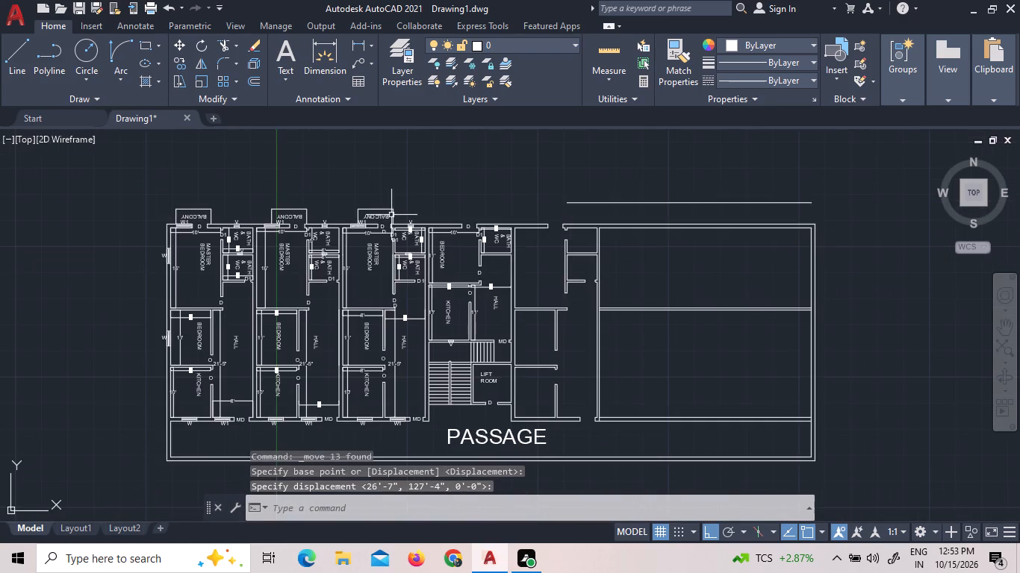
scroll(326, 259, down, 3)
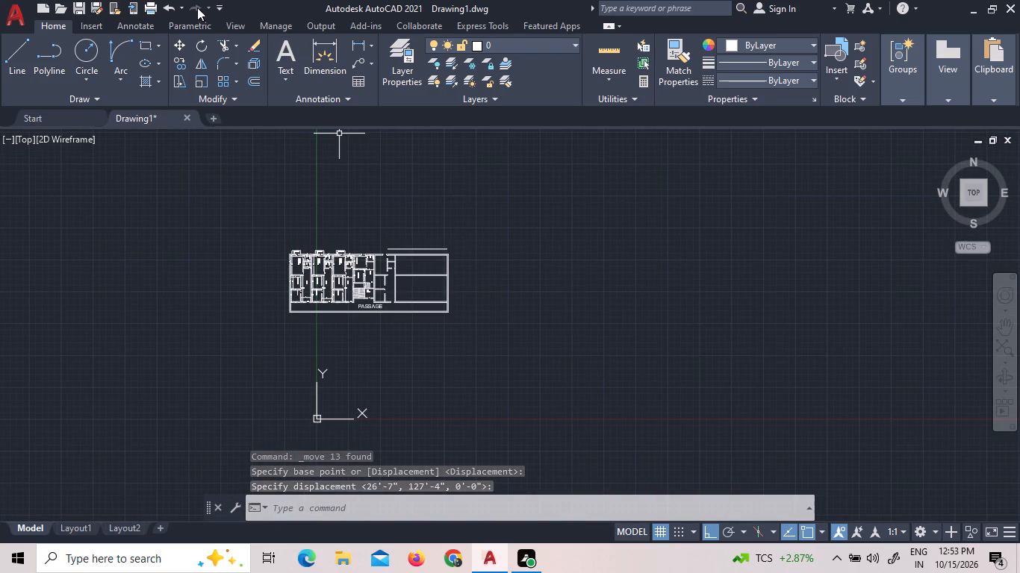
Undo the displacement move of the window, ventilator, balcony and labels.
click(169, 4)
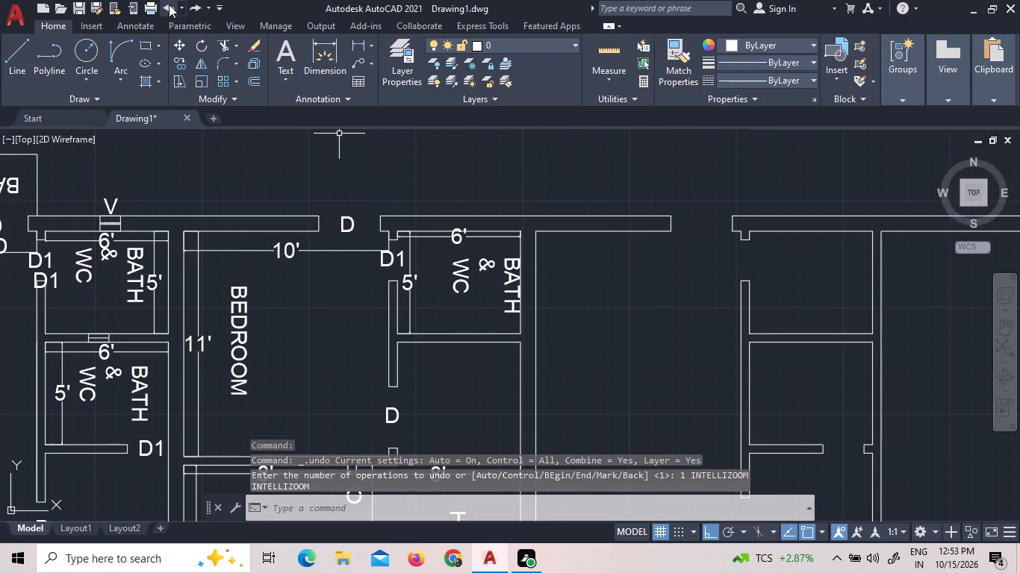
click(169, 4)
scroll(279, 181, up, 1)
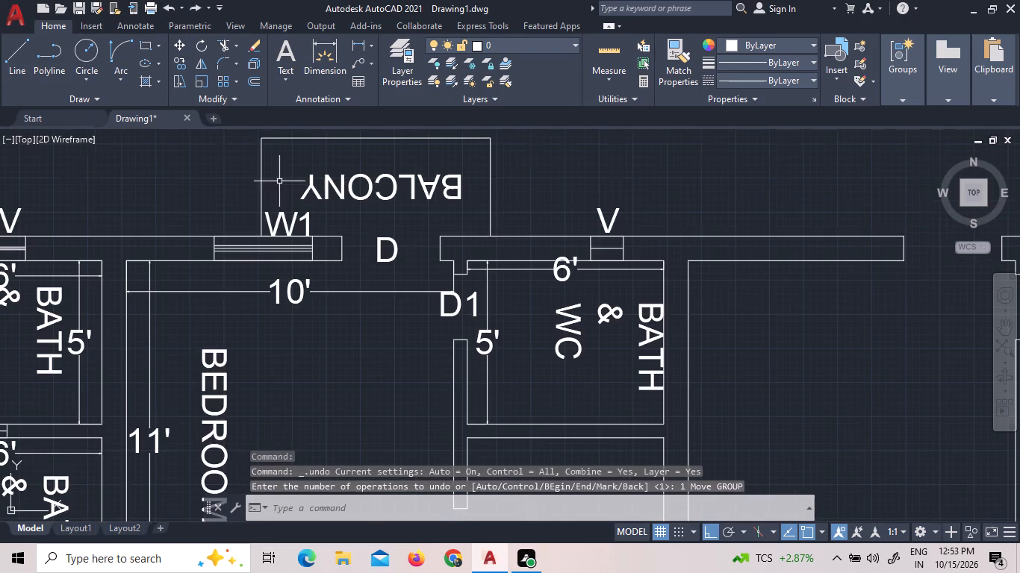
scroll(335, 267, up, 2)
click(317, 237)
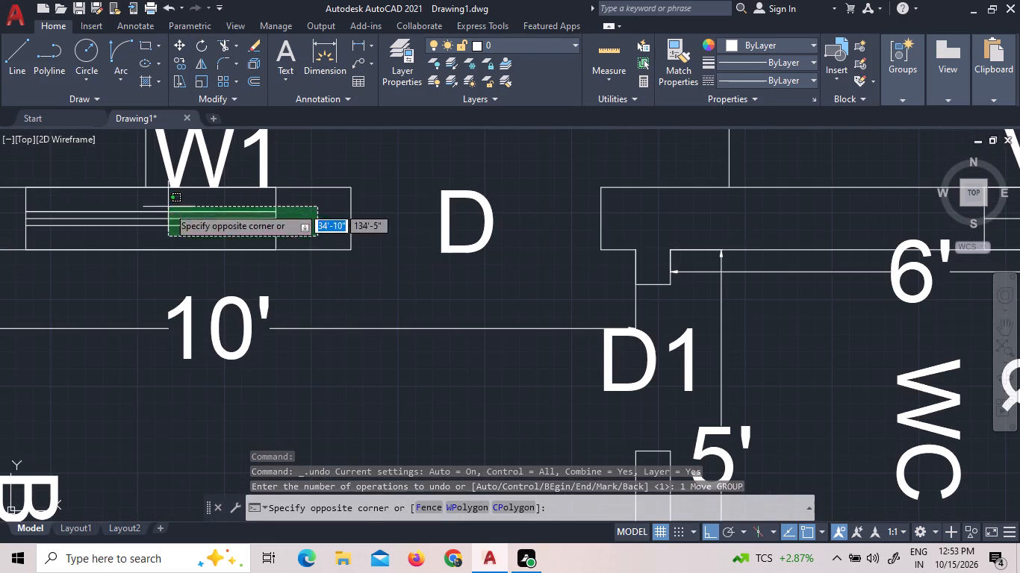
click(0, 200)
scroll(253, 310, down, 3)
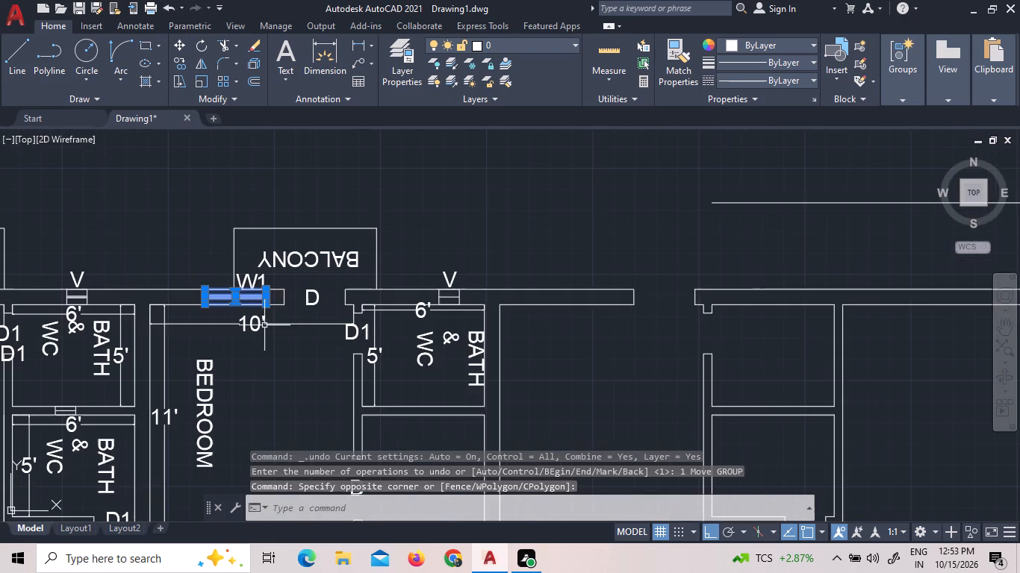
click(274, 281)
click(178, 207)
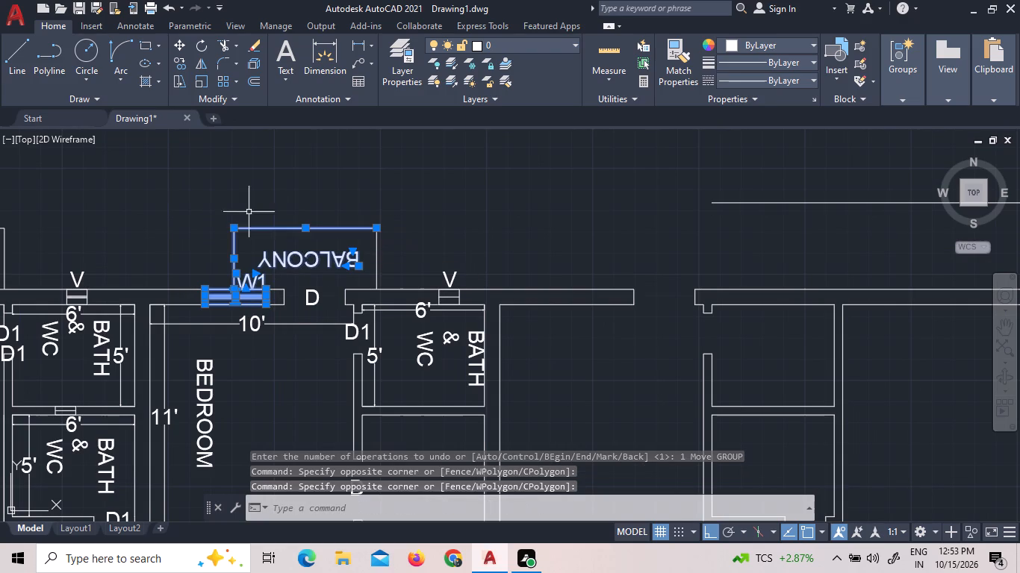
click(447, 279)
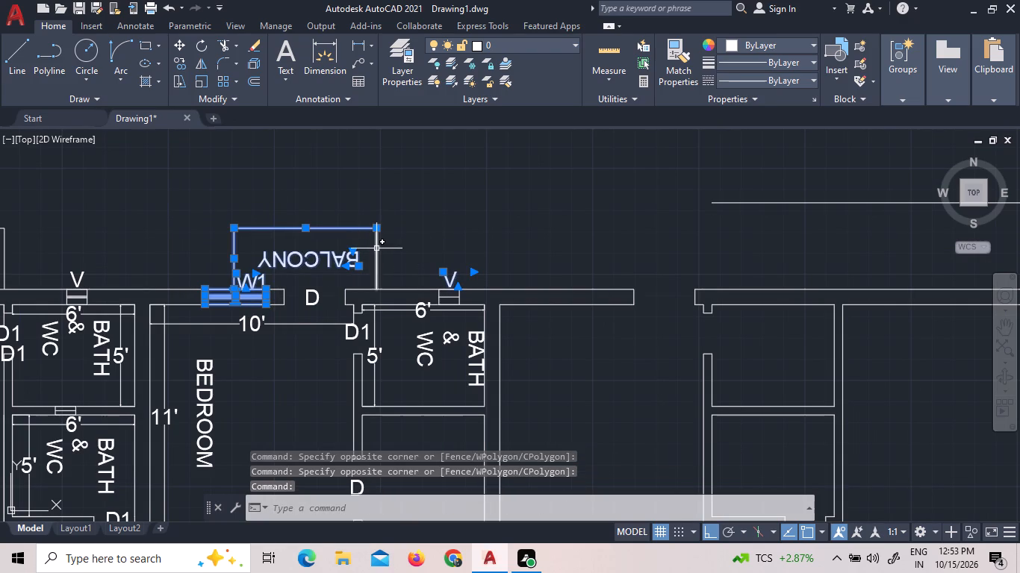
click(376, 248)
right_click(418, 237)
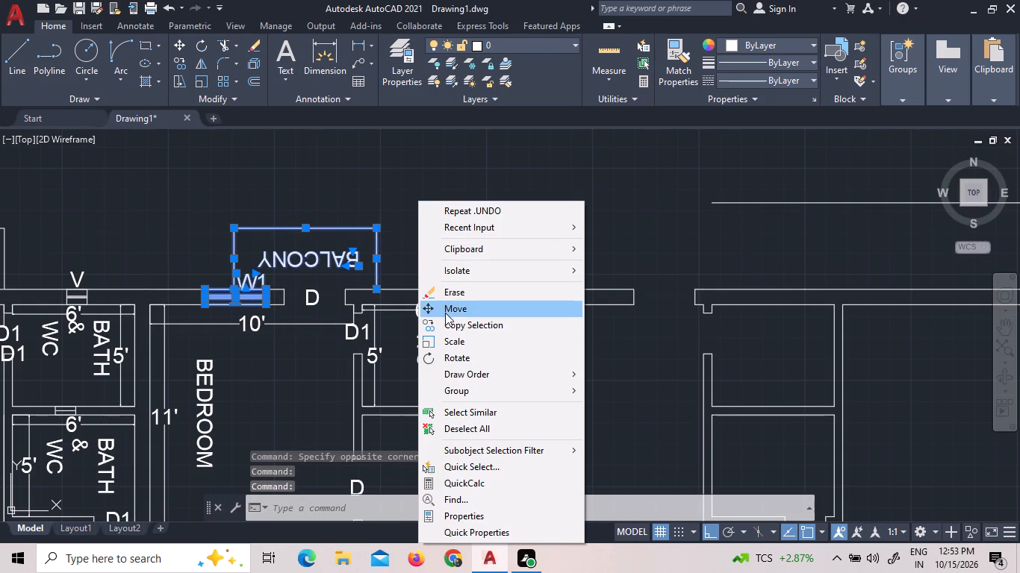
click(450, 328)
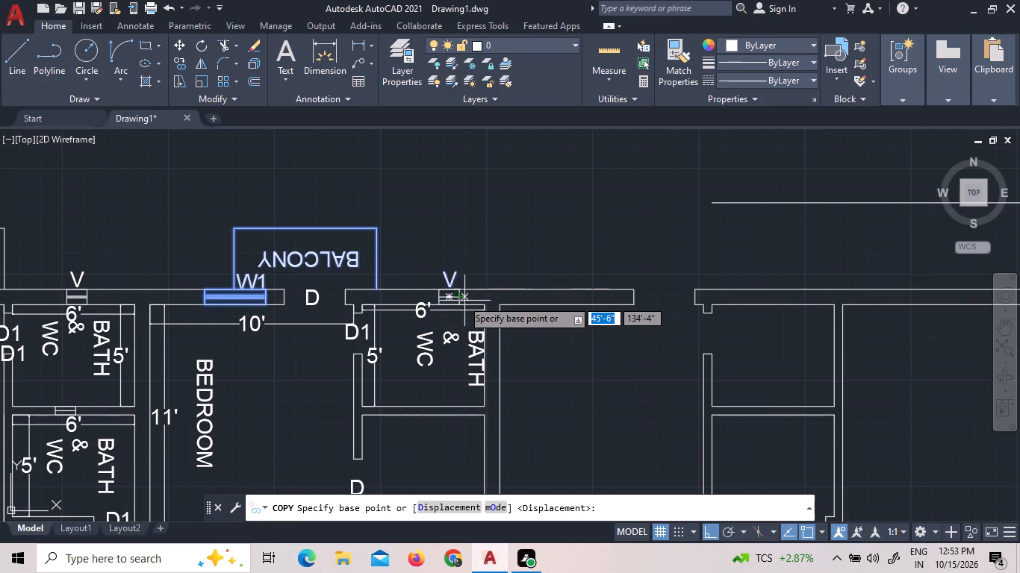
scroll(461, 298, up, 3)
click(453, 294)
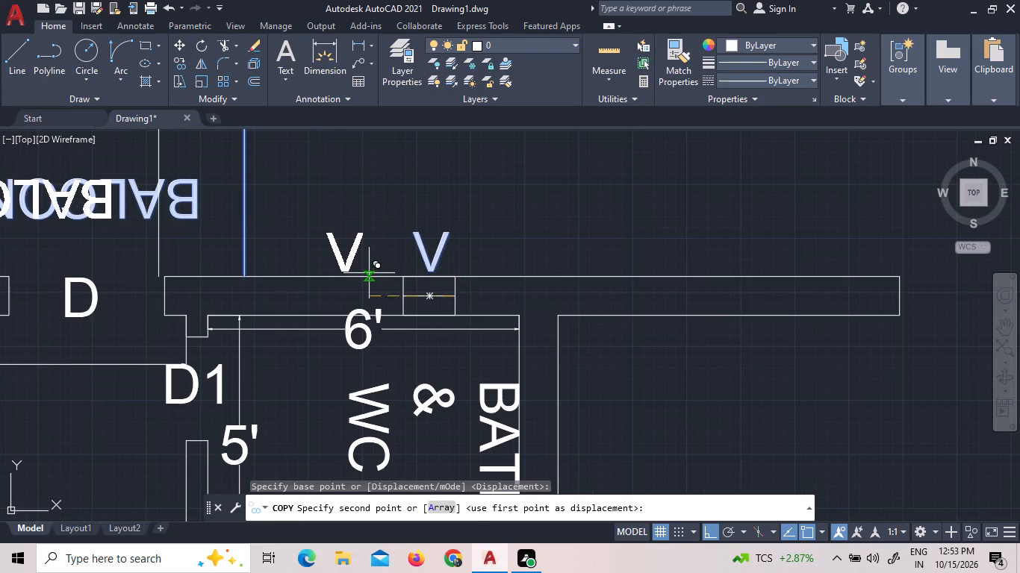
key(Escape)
Copy the neighbouring bedroom's W1 window, V ventilator, balcony and their labels, plus the balcony door's D label, about 17'-1" east into the new apartment.
click(474, 301)
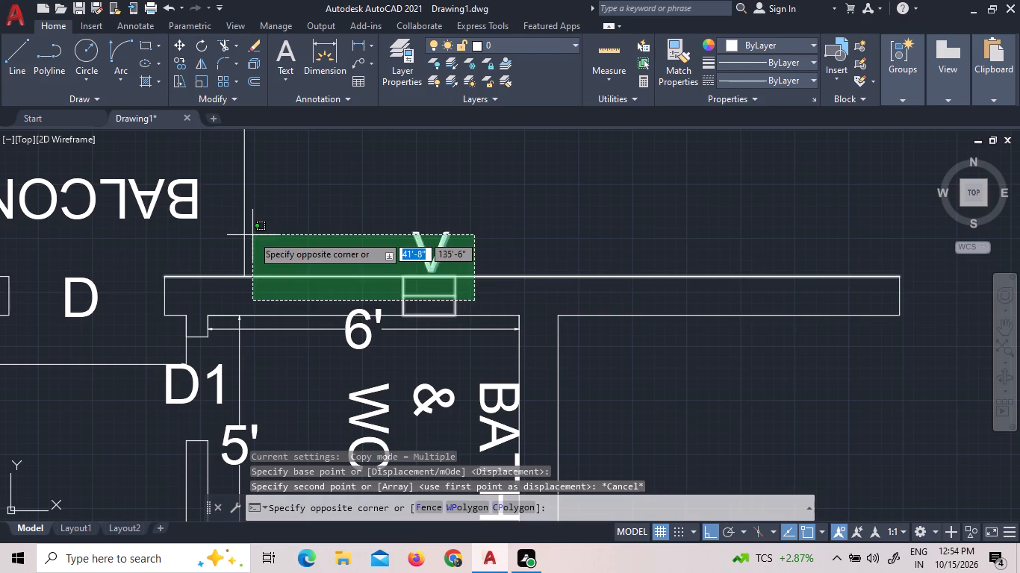
click(233, 287)
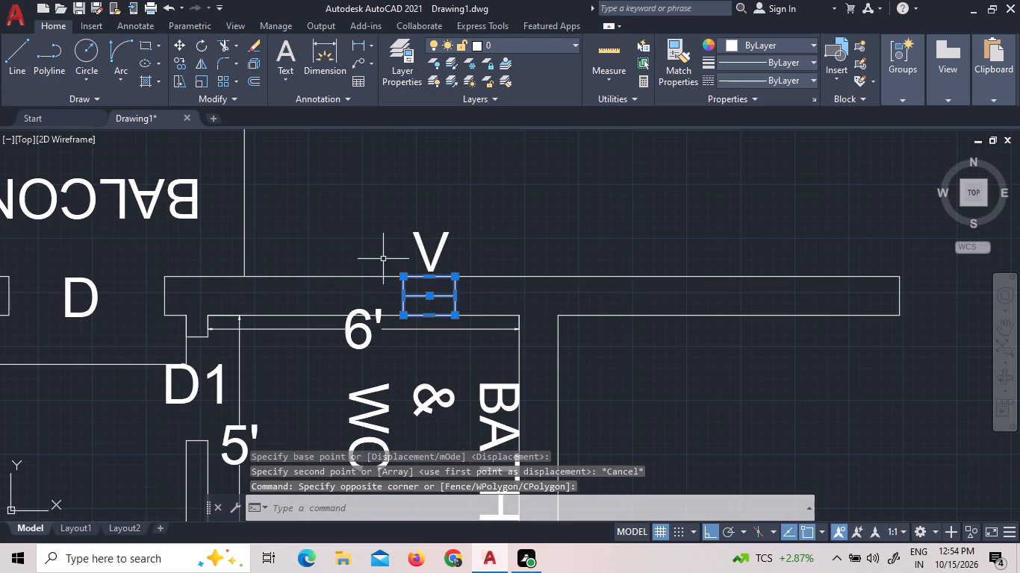
click(429, 251)
click(405, 228)
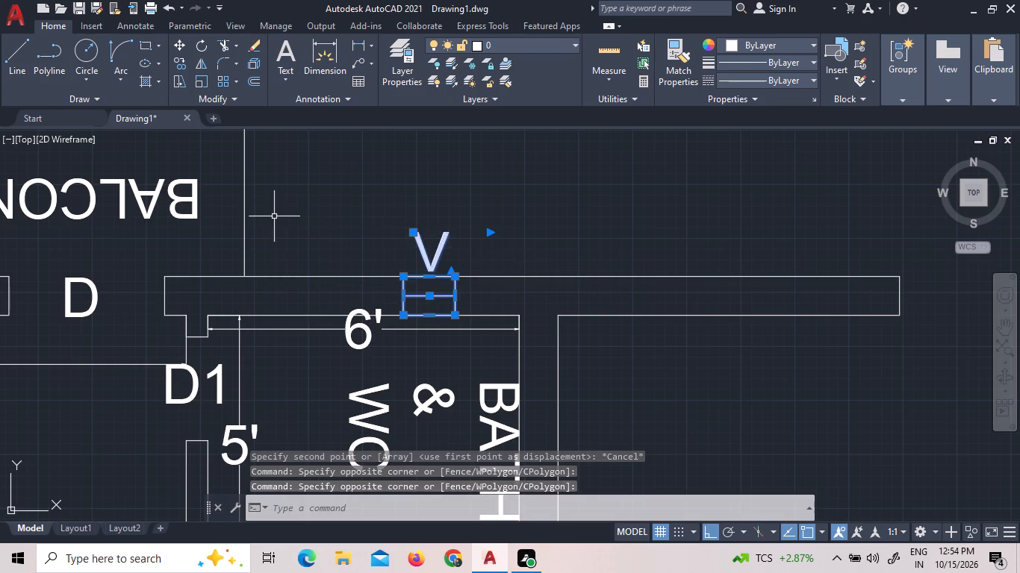
click(274, 216)
click(11, 152)
scroll(249, 306, down, 3)
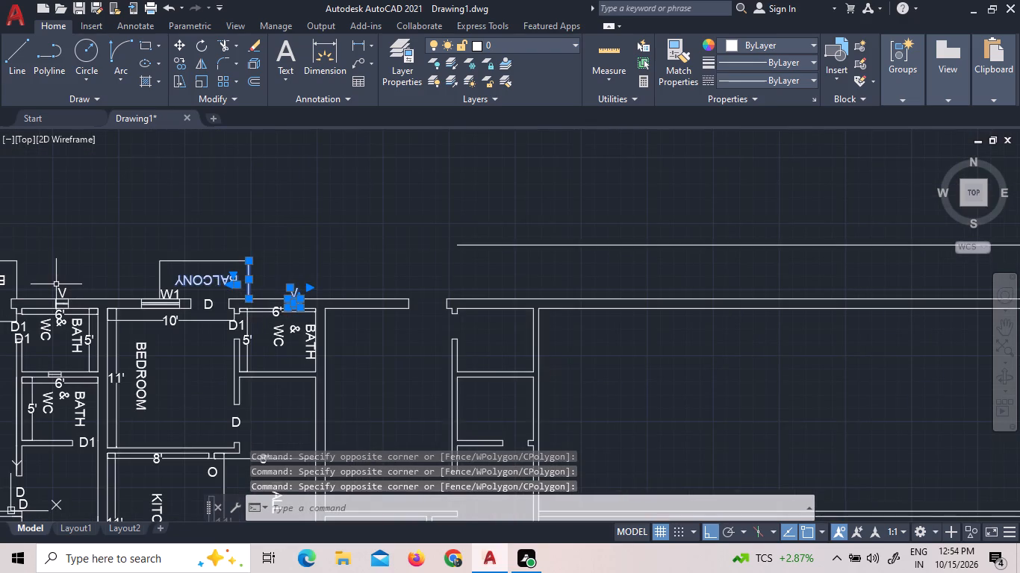
scroll(64, 287, up, 2)
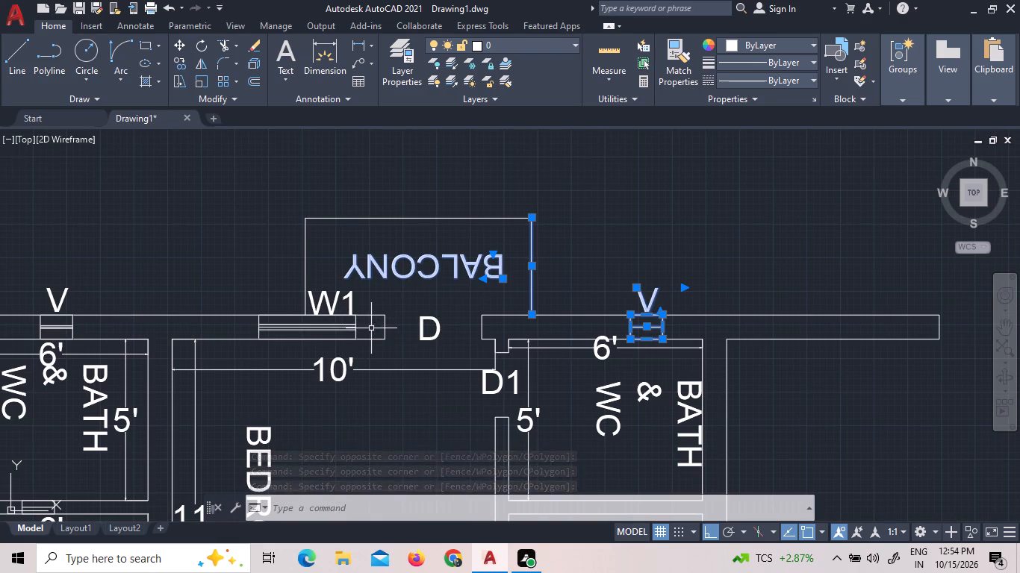
click(371, 328)
click(248, 325)
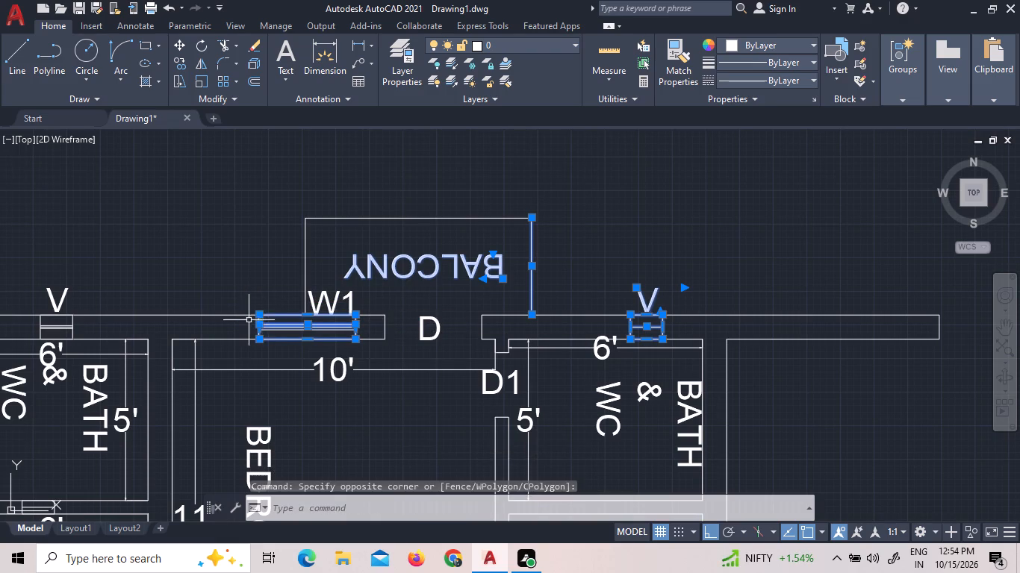
scroll(295, 336, up, 3)
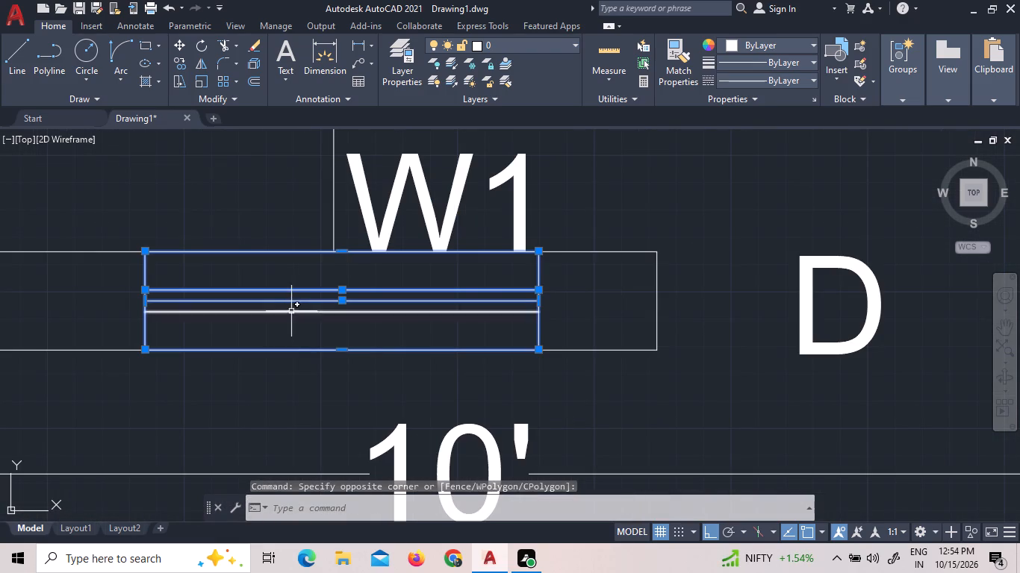
click(290, 312)
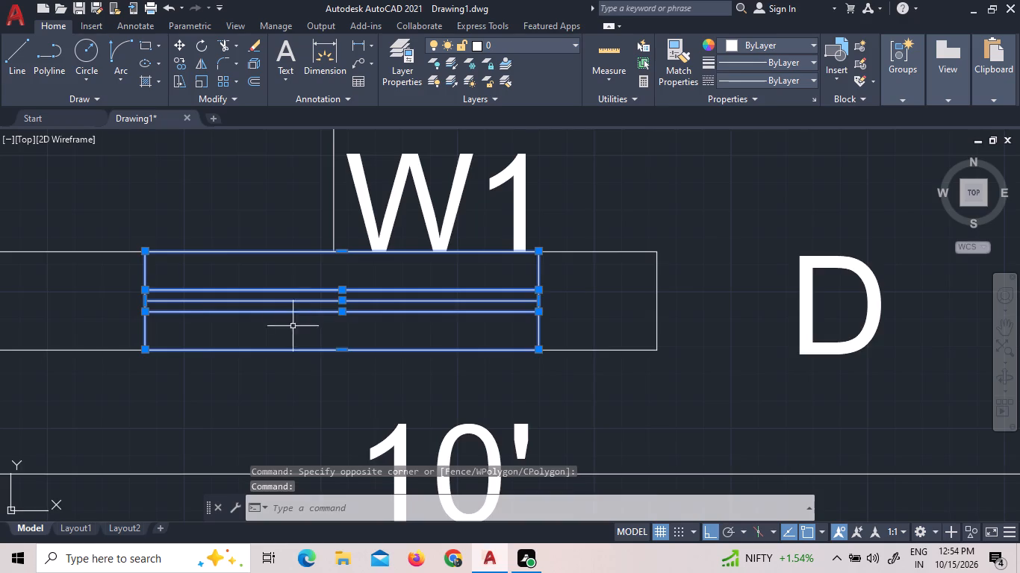
scroll(296, 336, down, 2)
click(402, 268)
click(267, 245)
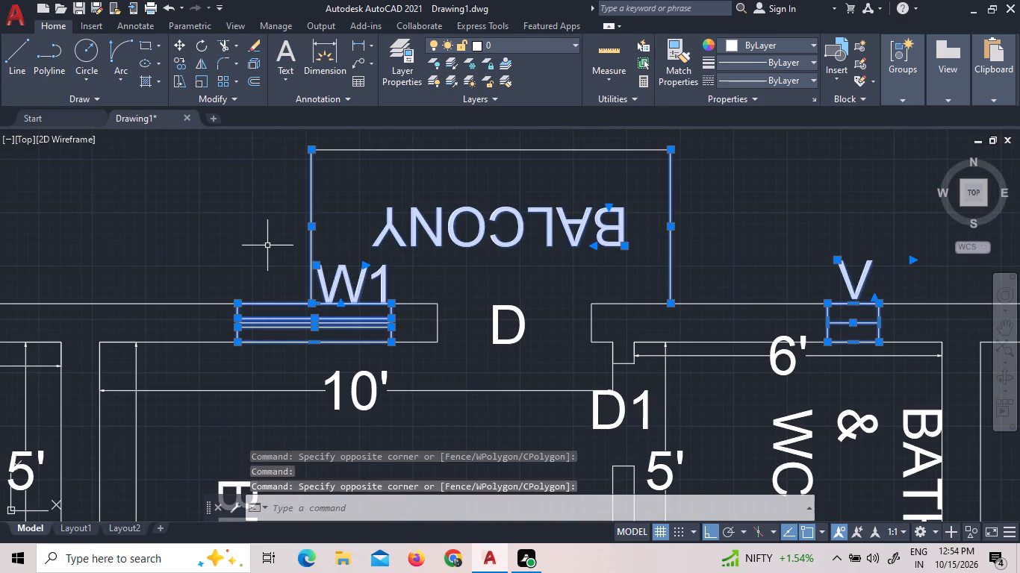
click(450, 151)
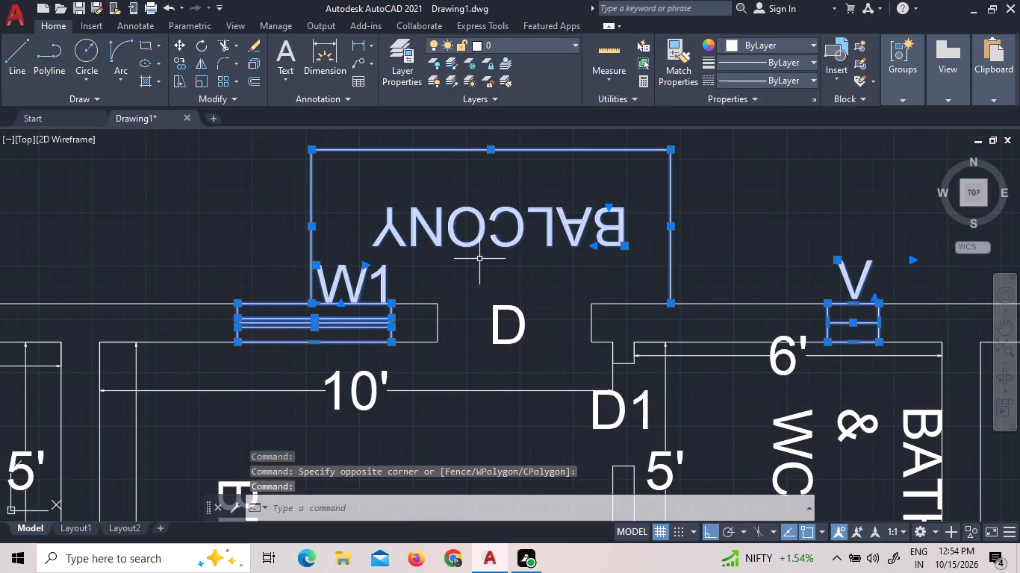
scroll(456, 313, down, 4)
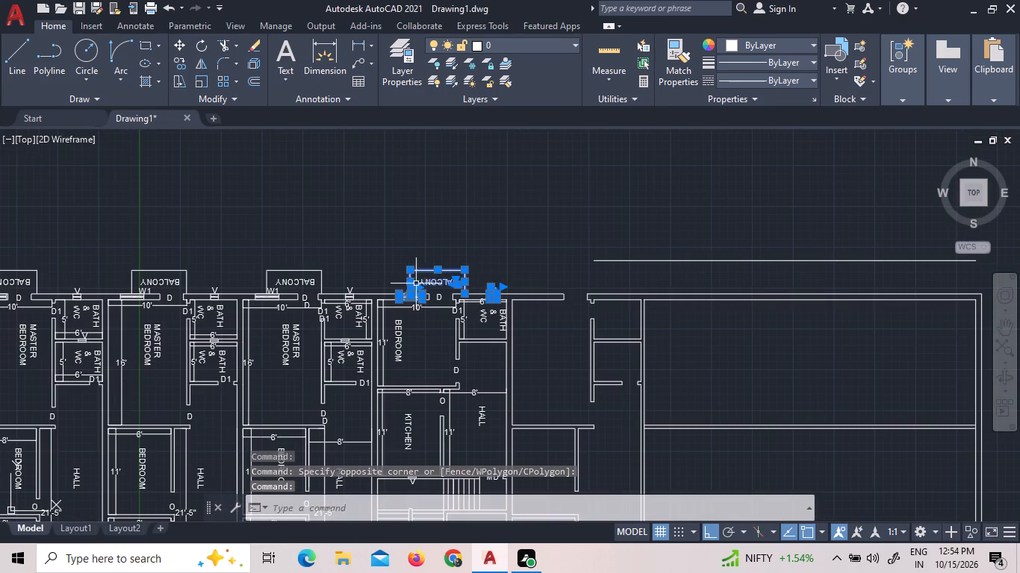
scroll(578, 320, up, 3)
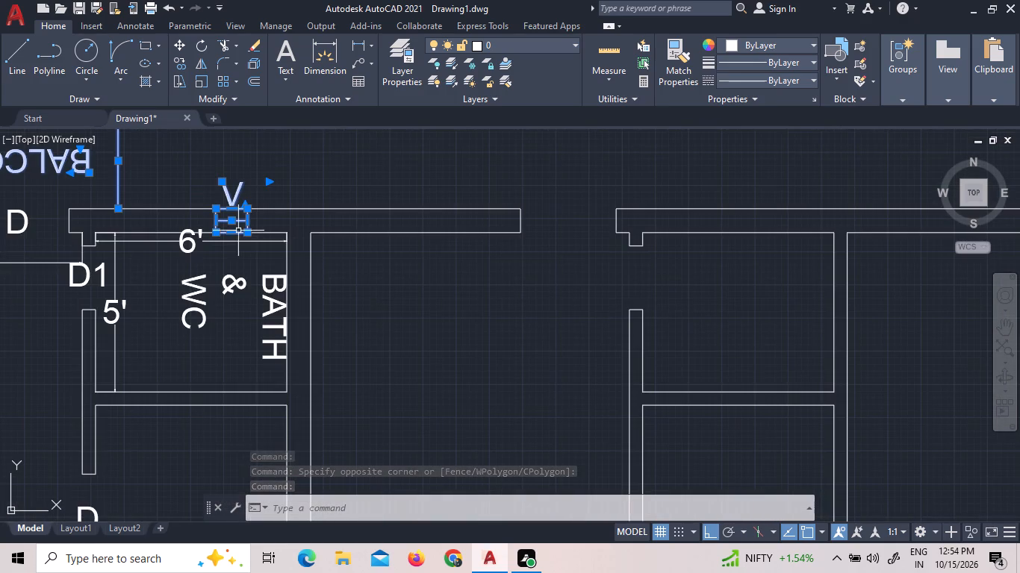
click(13, 225)
click(2, 213)
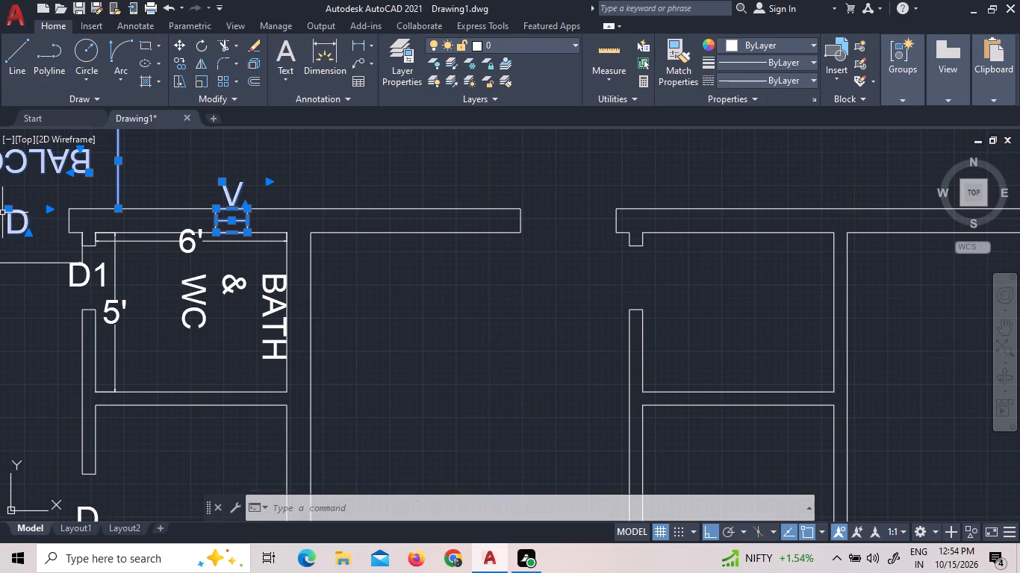
right_click(33, 192)
click(73, 310)
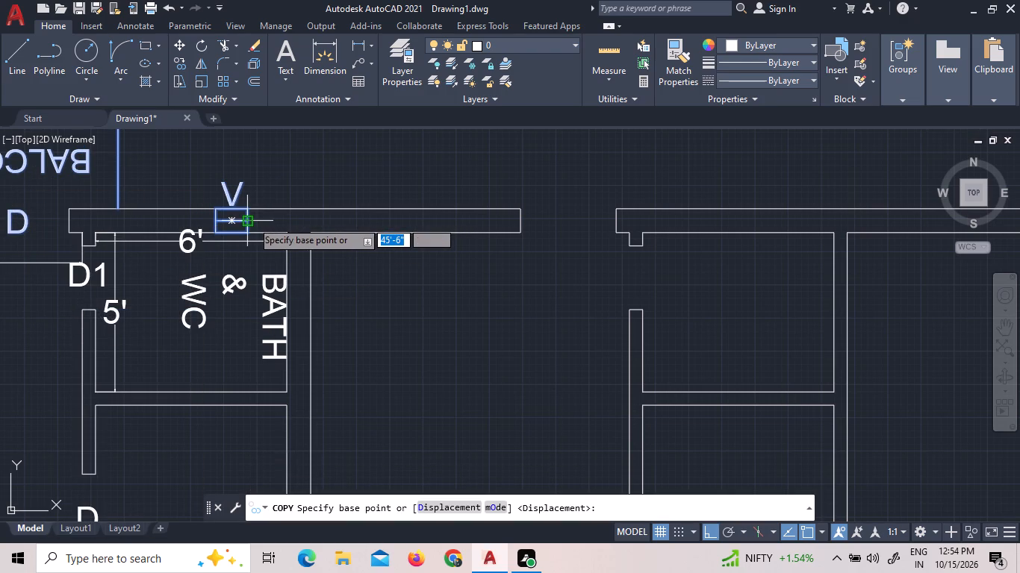
click(252, 221)
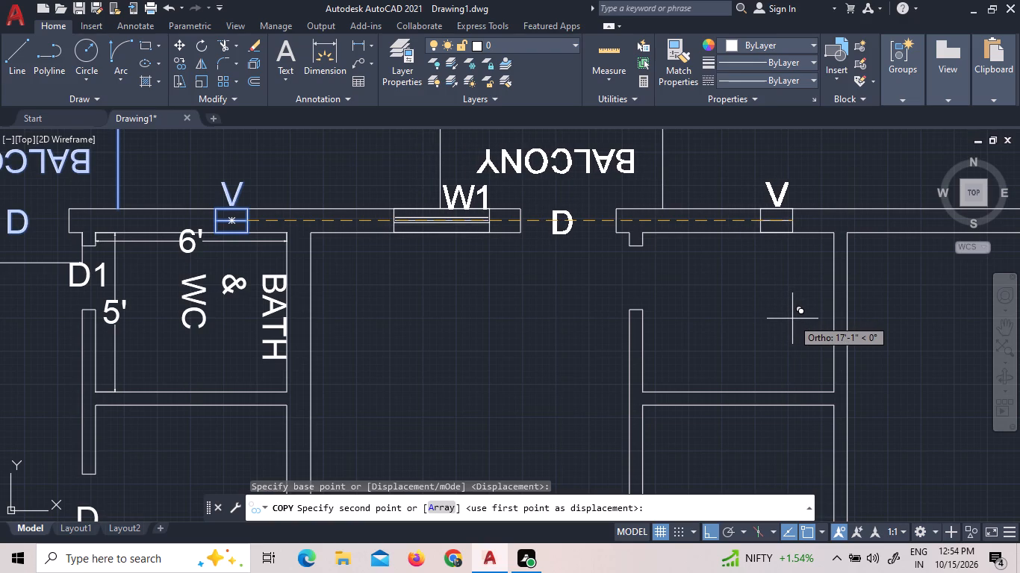
click(792, 319)
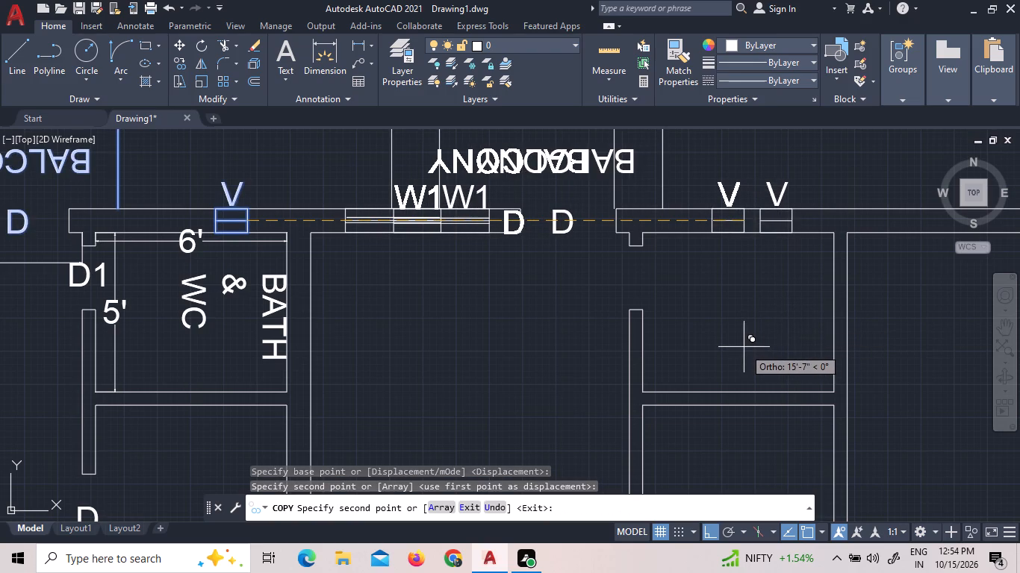
right_click(744, 347)
click(800, 157)
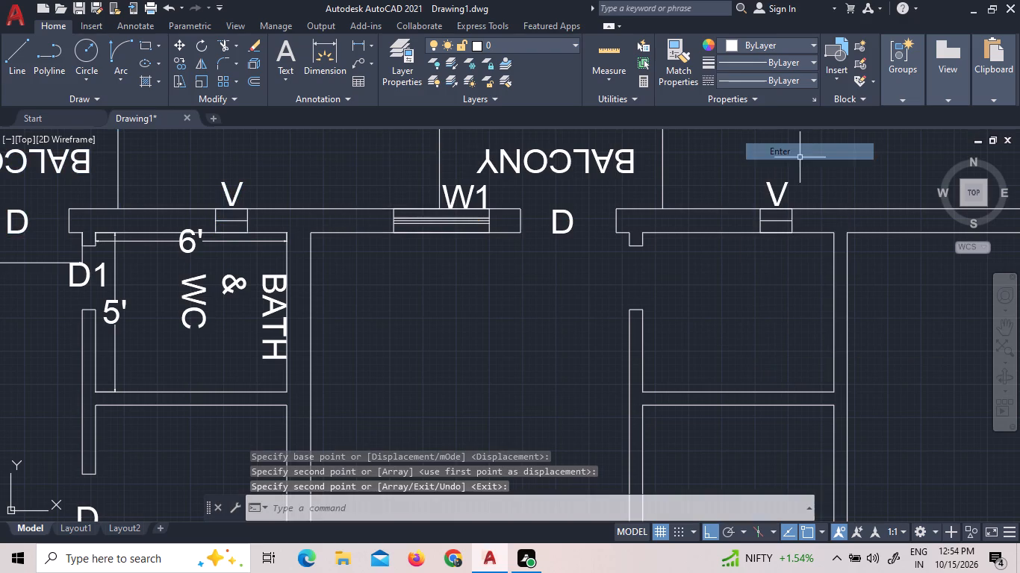
Copy the MASTER BEDROOM, both BATH & WC, BEDROOM, HALL and KITCHEN labels from the apartment west of the staircase into the new apartment.
scroll(771, 234, down, 1)
scroll(432, 278, down, 2)
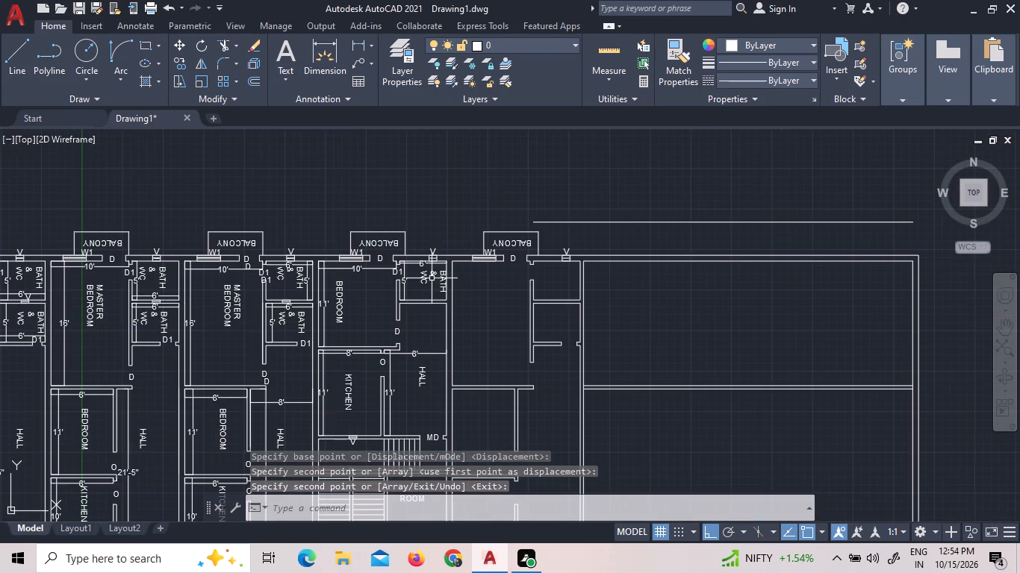
click(228, 301)
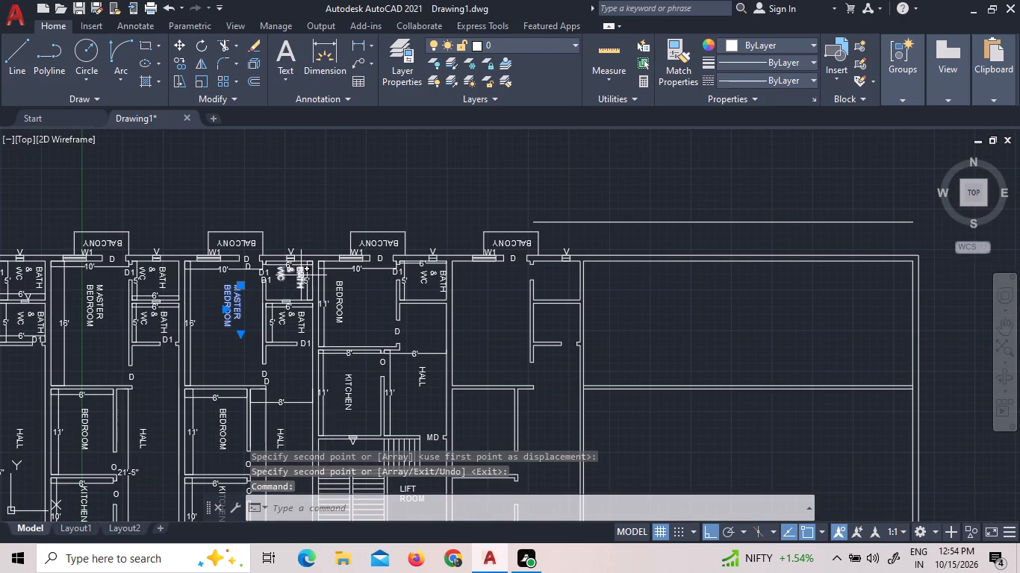
click(302, 275)
click(297, 325)
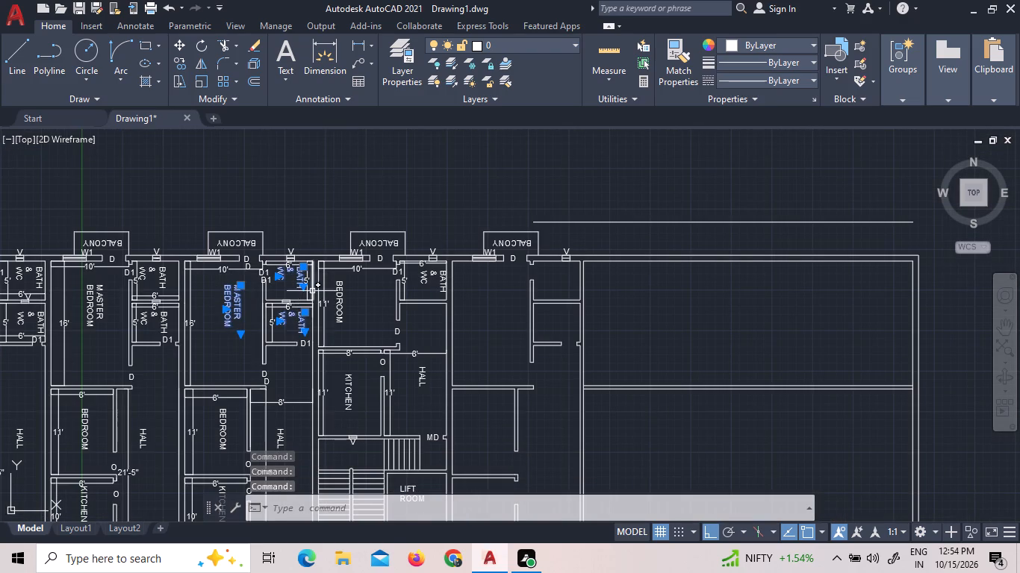
scroll(312, 291, down, 2)
scroll(260, 375, up, 4)
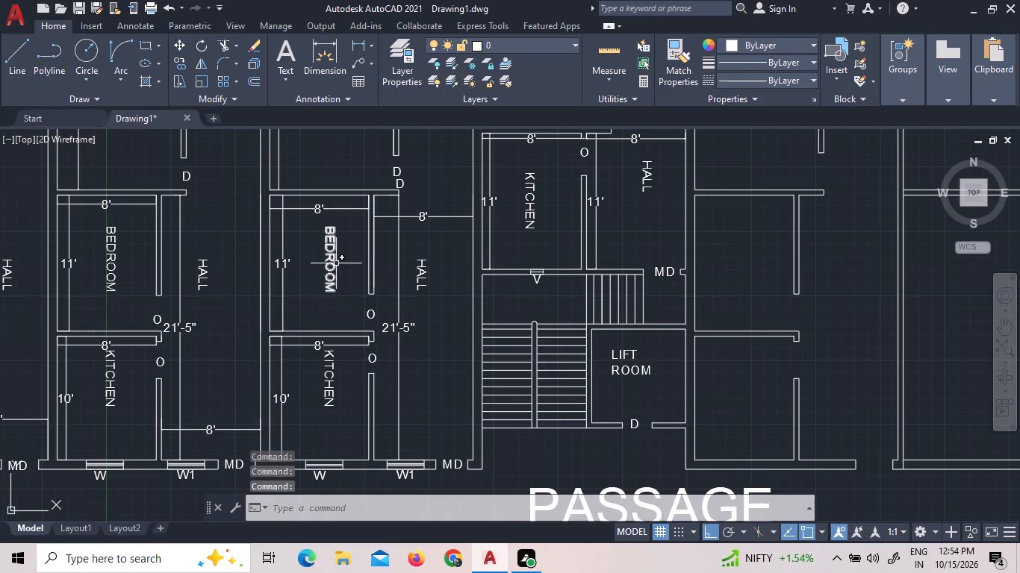
click(335, 263)
click(420, 272)
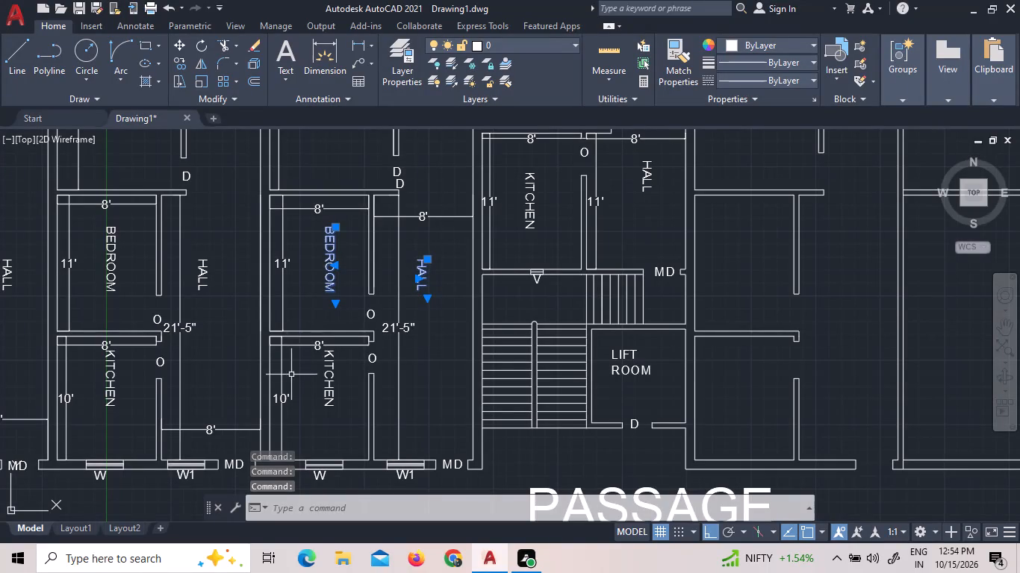
click(326, 373)
scroll(324, 292, down, 2)
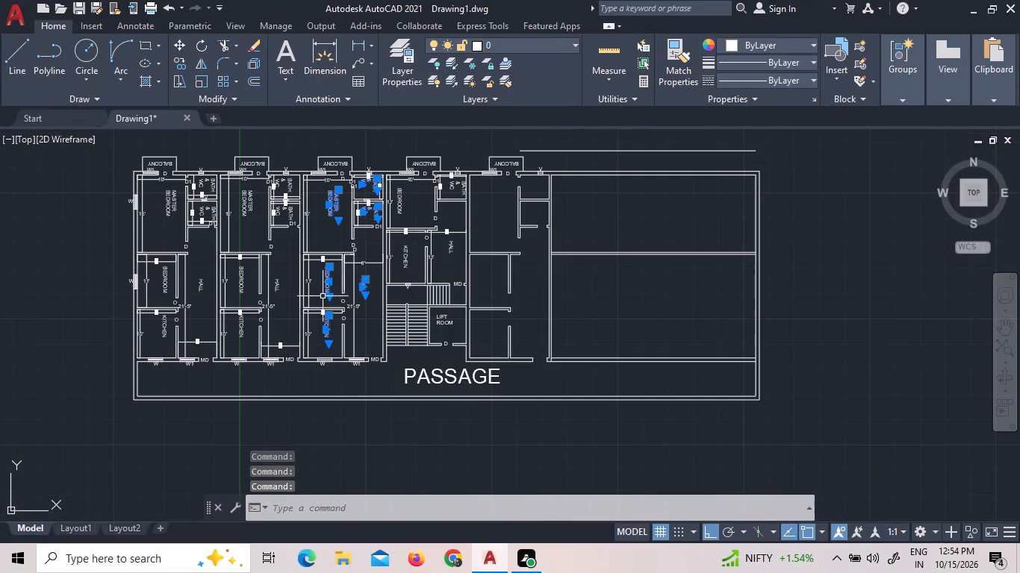
right_click(323, 296)
double_click(361, 327)
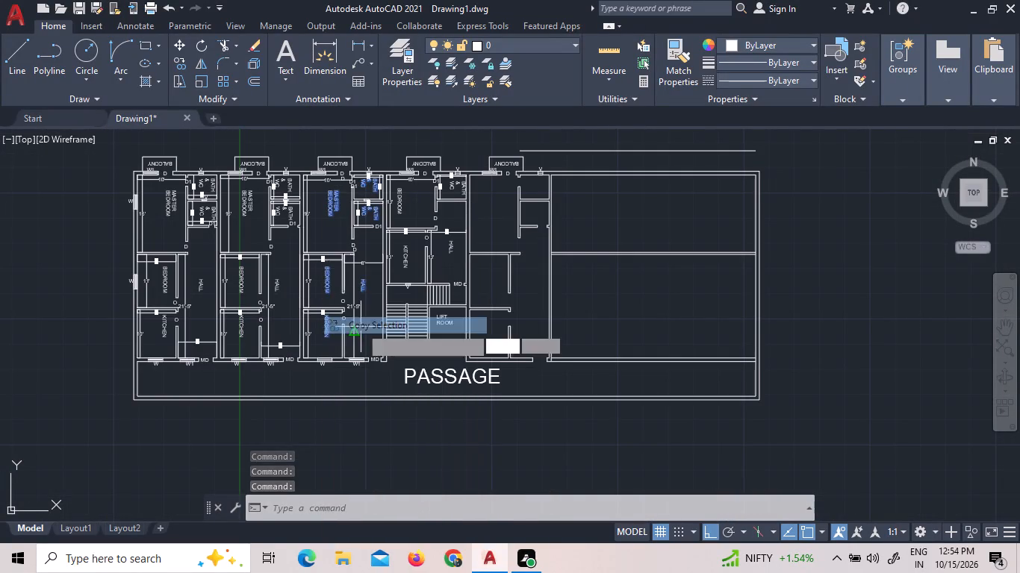
scroll(513, 322, up, 1)
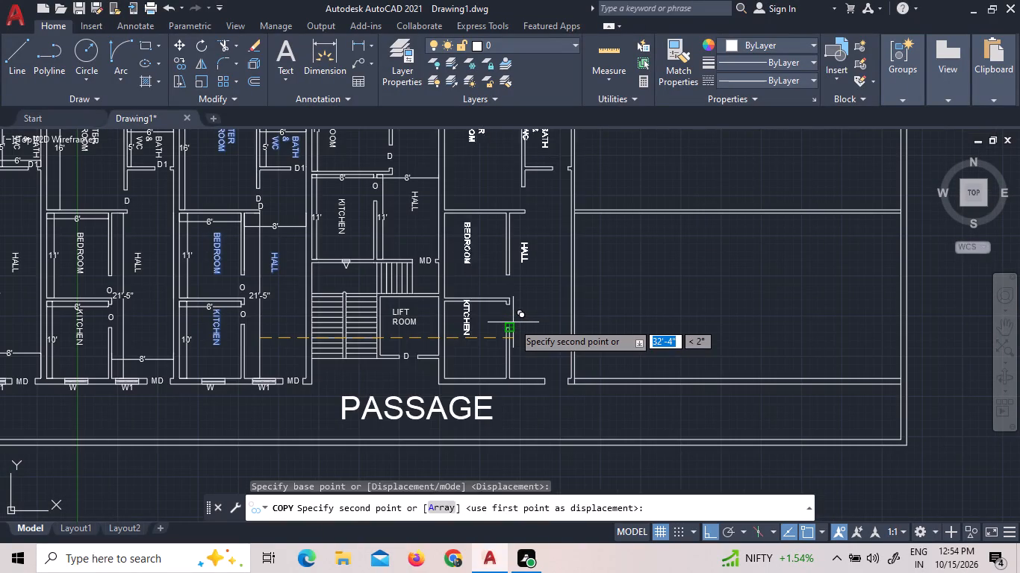
click(529, 331)
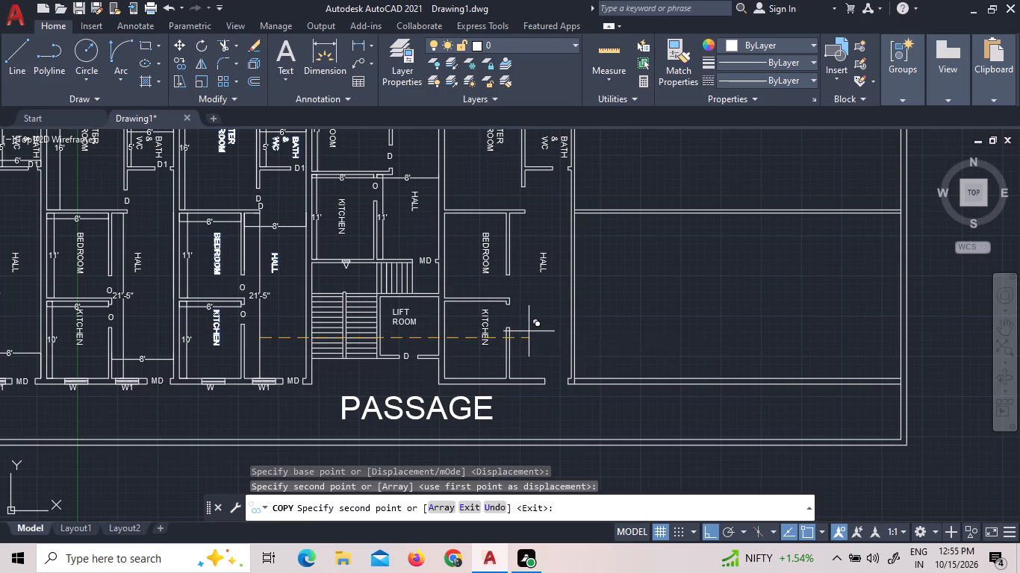
scroll(529, 336, down, 4)
scroll(526, 276, up, 5)
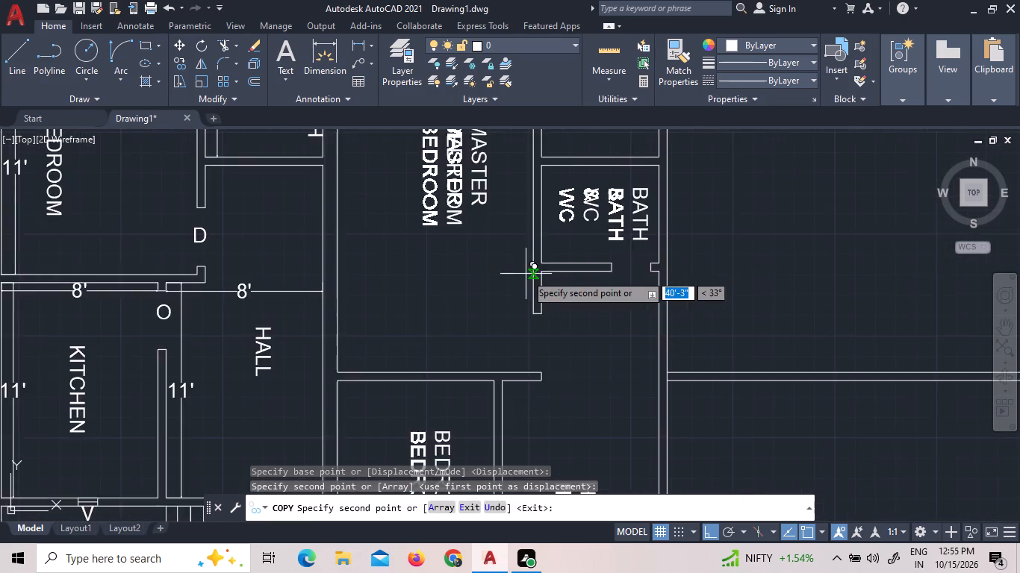
right_click(521, 365)
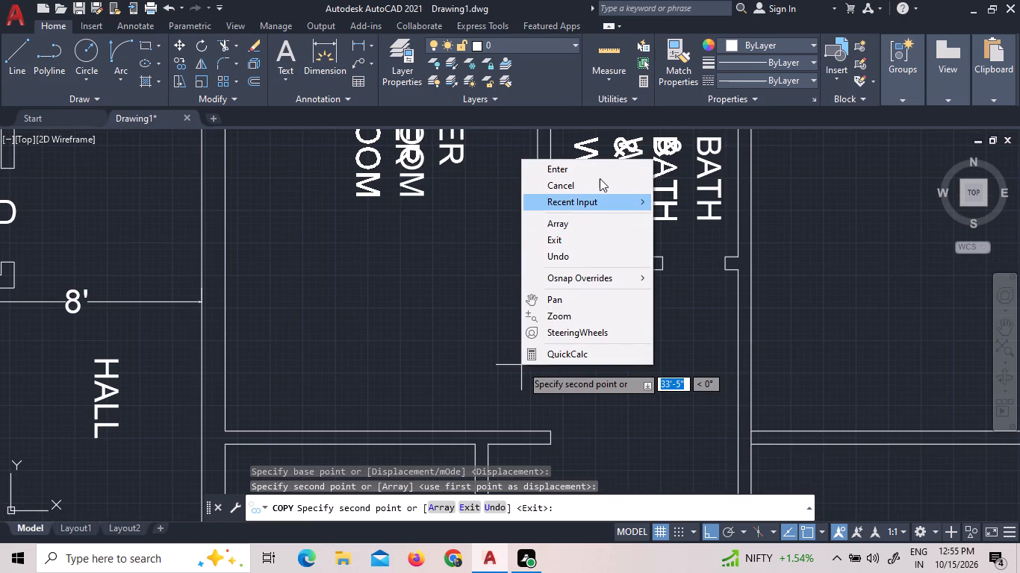
click(597, 170)
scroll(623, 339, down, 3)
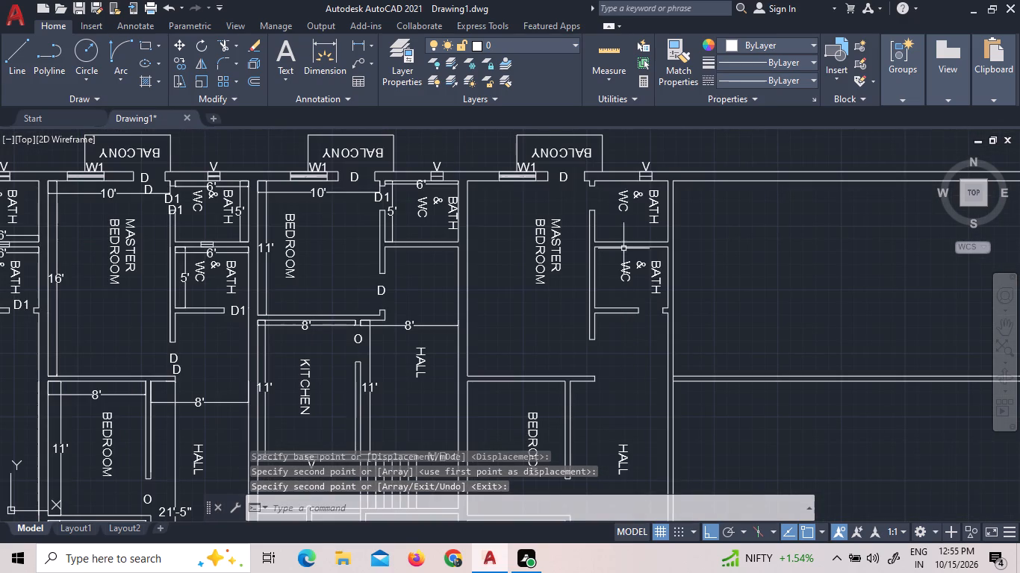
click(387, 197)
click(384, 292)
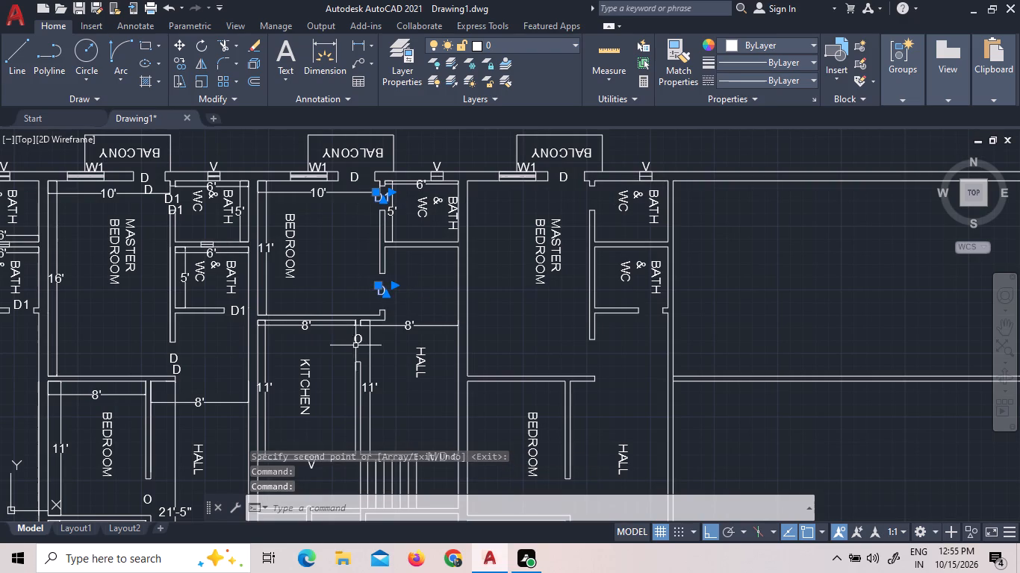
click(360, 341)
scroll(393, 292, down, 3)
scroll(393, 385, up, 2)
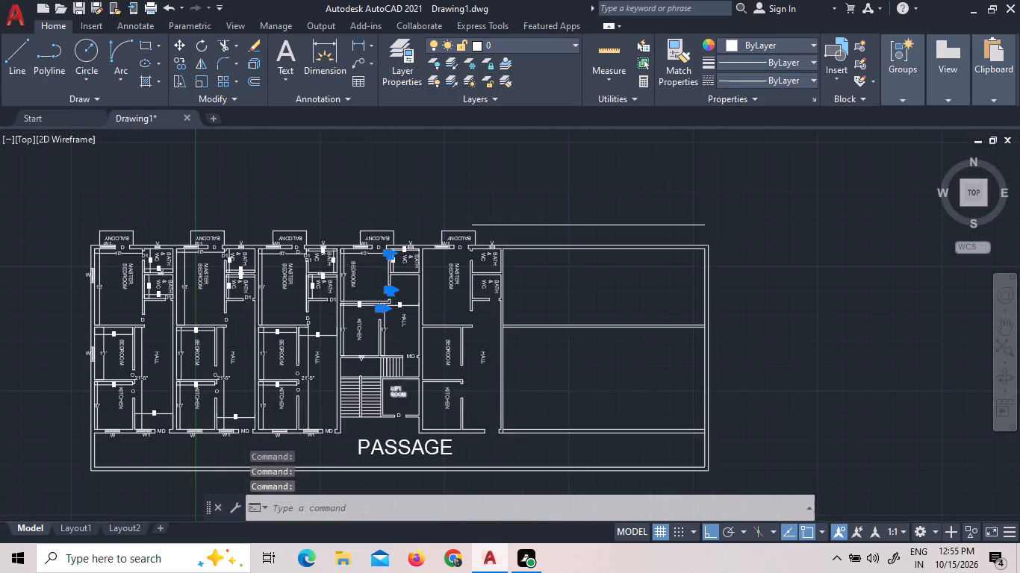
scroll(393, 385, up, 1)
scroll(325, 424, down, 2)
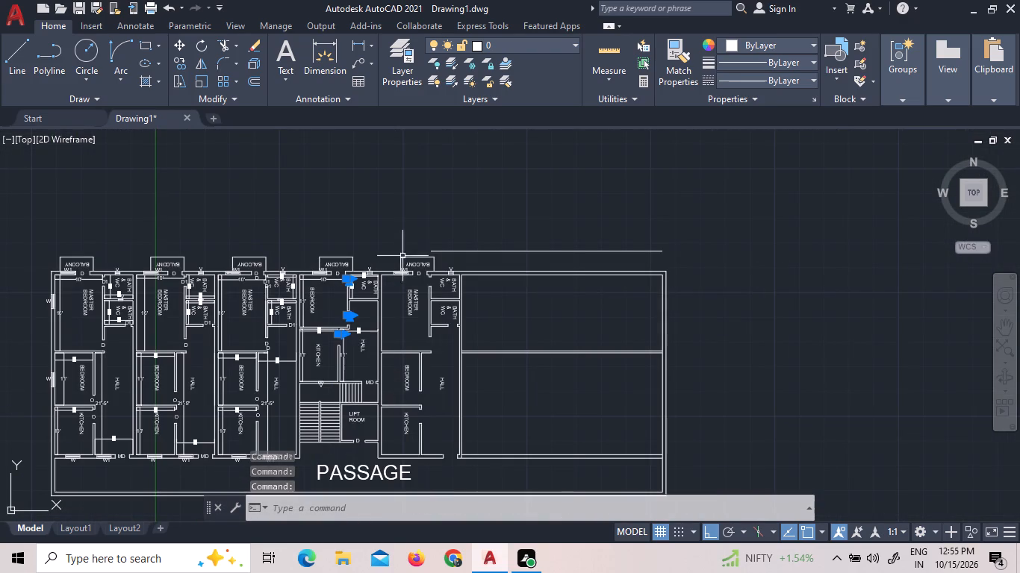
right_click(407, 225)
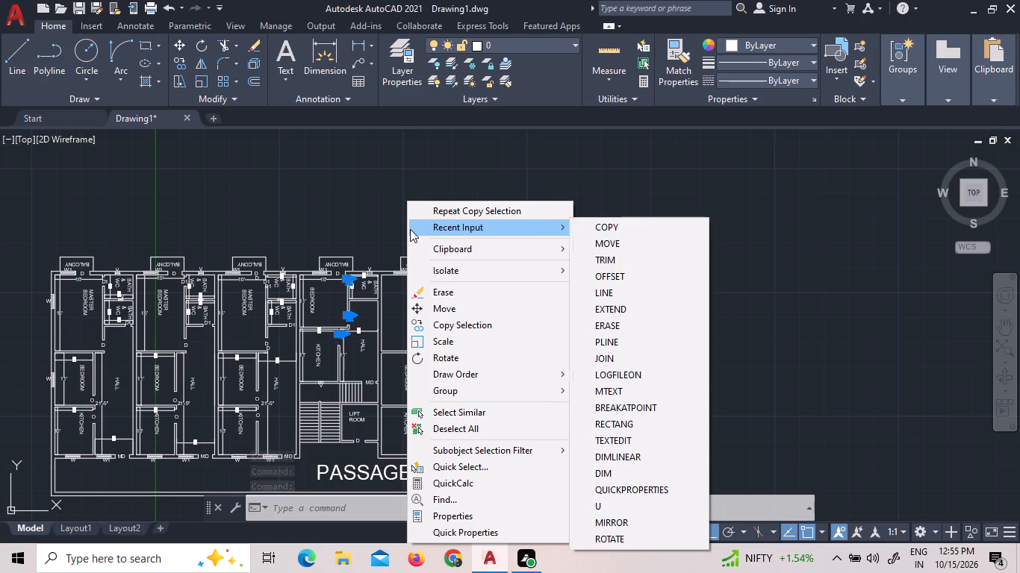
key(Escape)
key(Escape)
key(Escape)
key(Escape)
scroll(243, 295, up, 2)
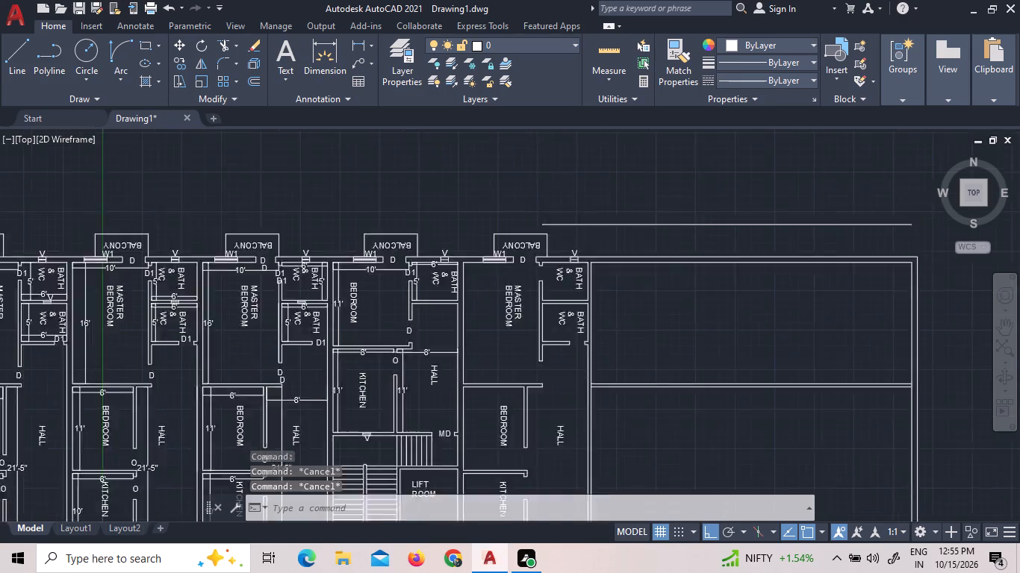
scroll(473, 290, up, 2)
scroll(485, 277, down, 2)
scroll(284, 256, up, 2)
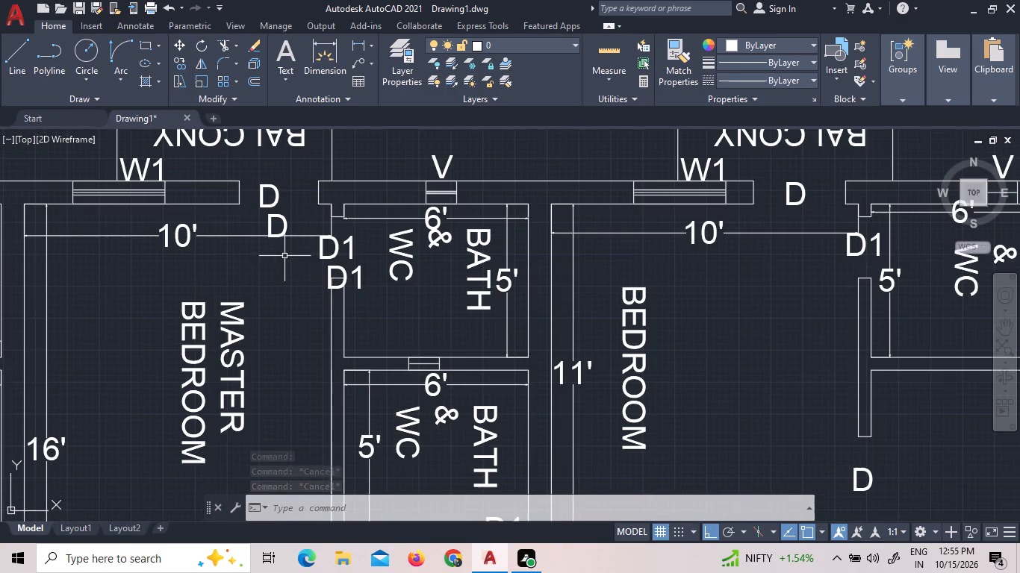
Delete the duplicate D1 and D labels at the northern bath door and balcony door of the master bedroom west of the staircase.
click(337, 270)
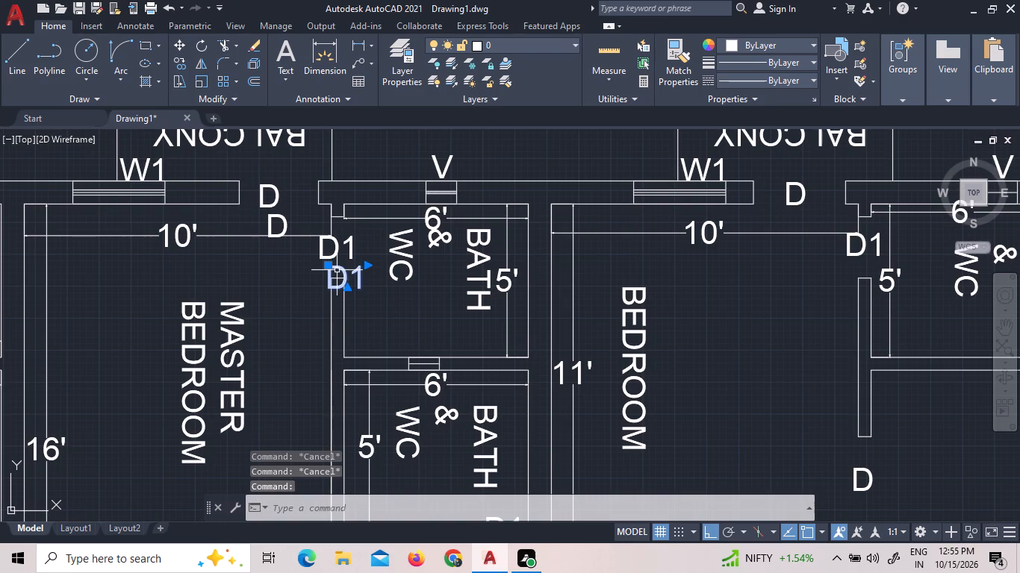
key(Delete)
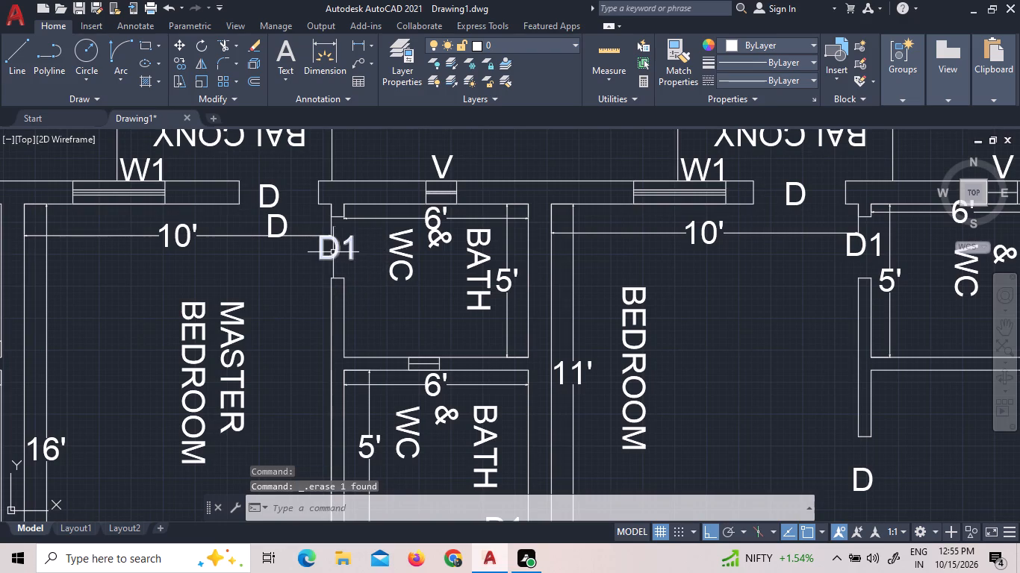
click(333, 252)
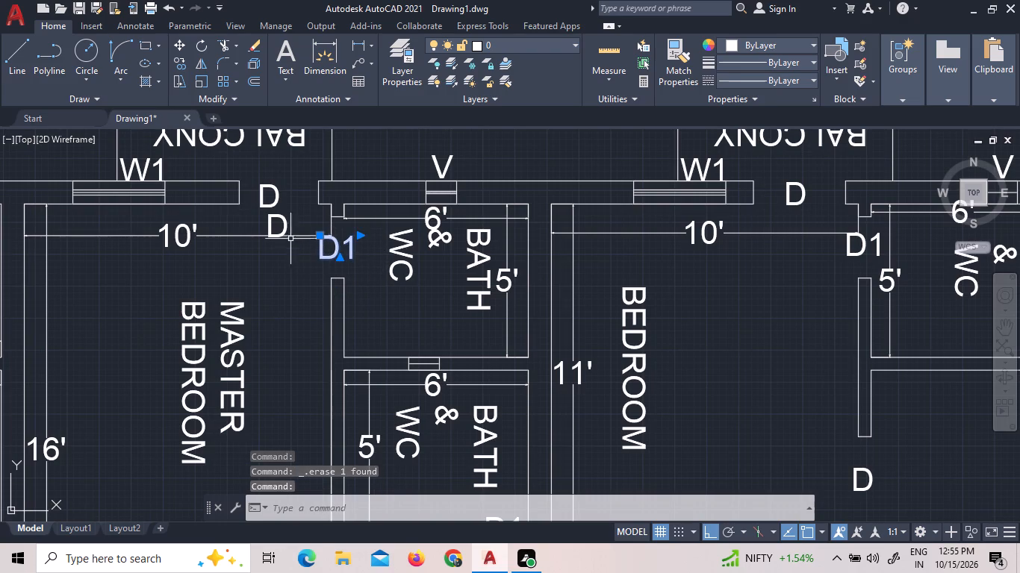
key(Escape)
click(279, 219)
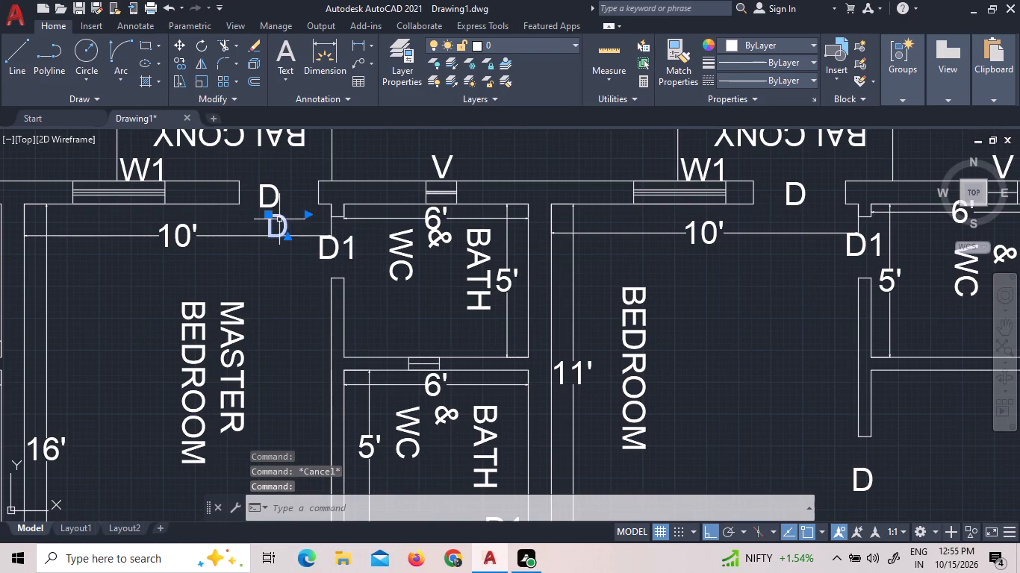
key(Delete)
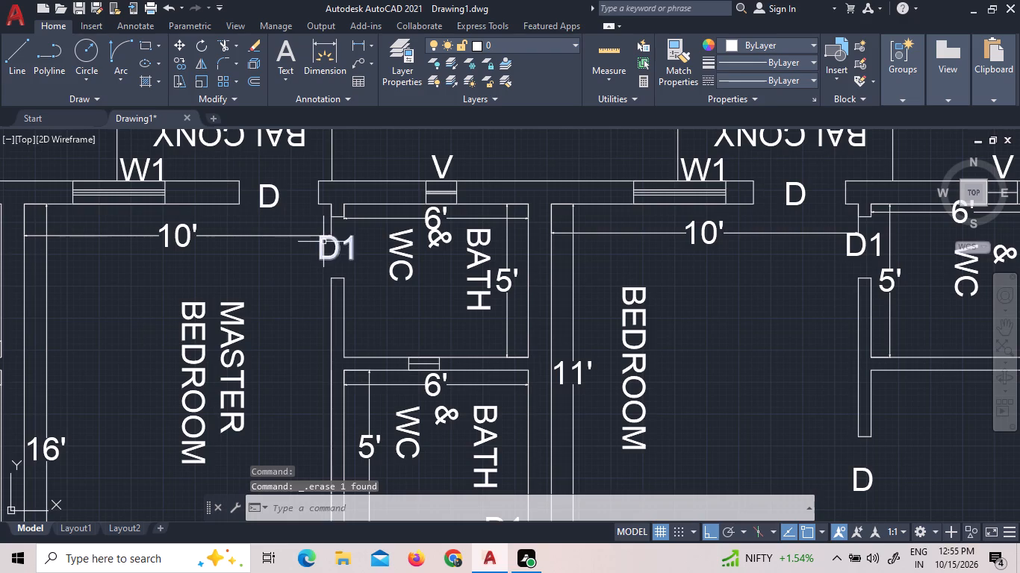
Copy both D1 labels, the master bedroom's D label and both O labels from the apartment west of the staircase about 33'-9" east.
click(323, 240)
scroll(329, 258, down, 3)
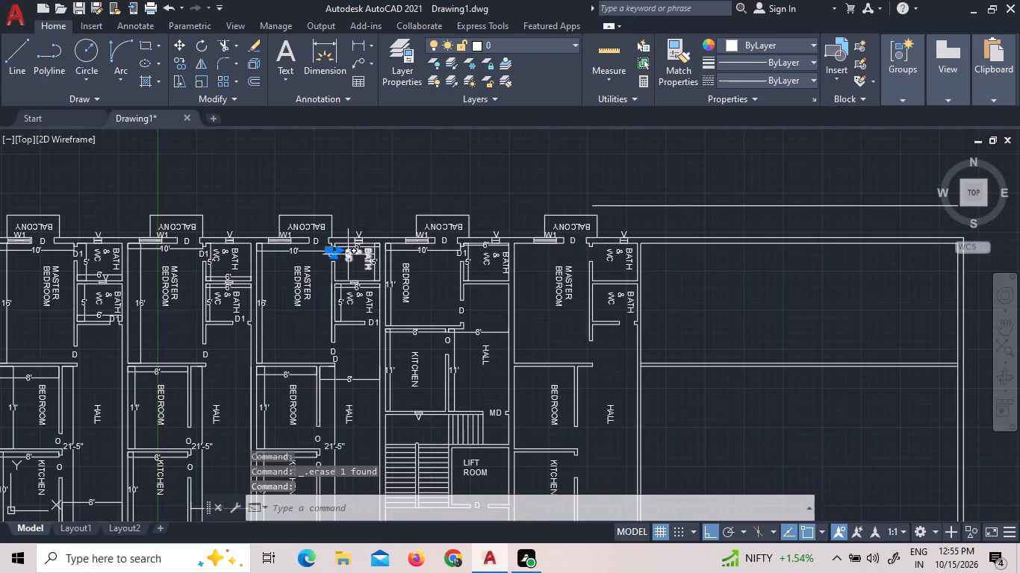
scroll(345, 337, up, 3)
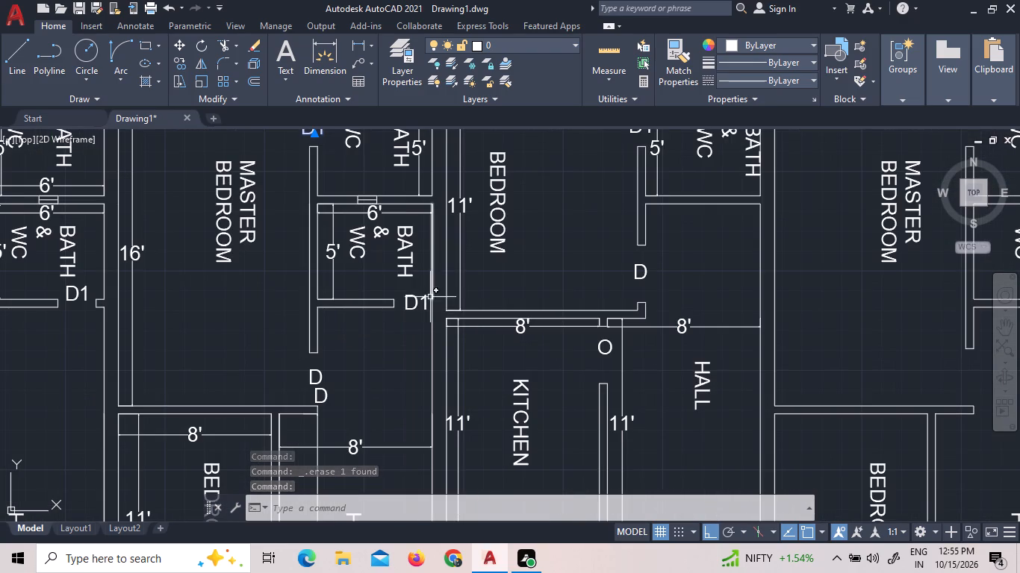
click(419, 301)
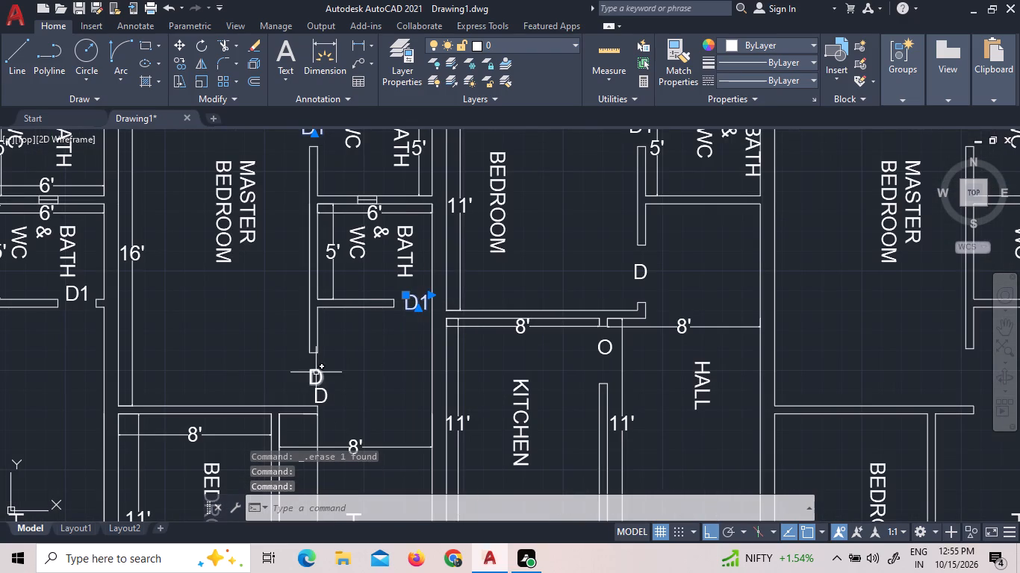
click(316, 372)
scroll(352, 378, down, 3)
scroll(332, 477, up, 2)
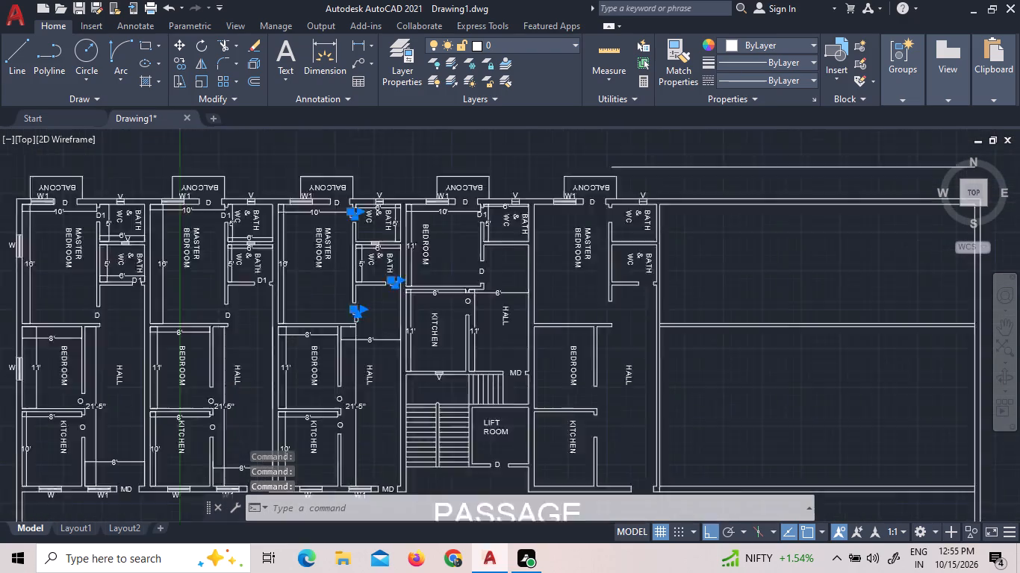
scroll(332, 477, up, 1)
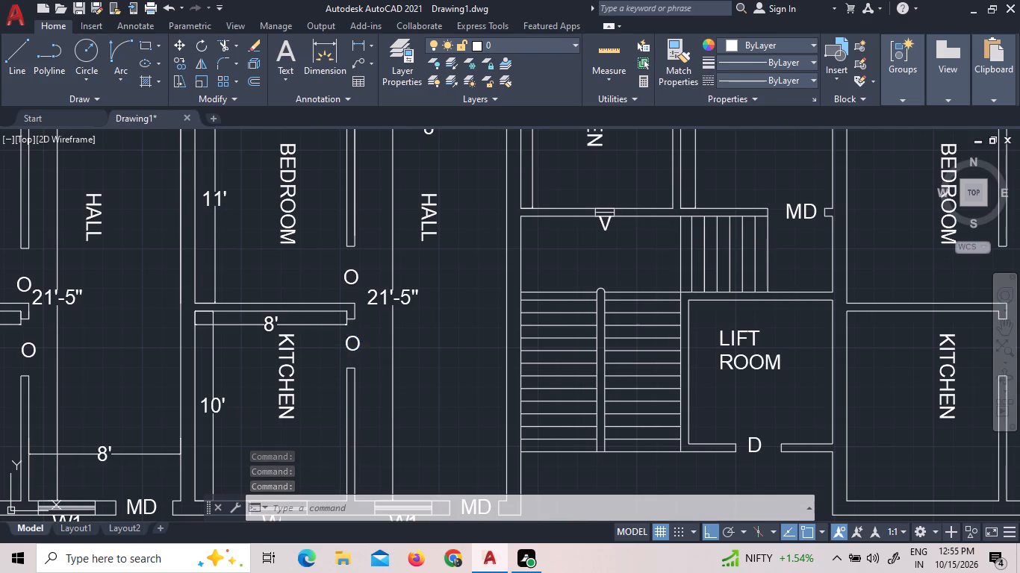
click(348, 339)
click(353, 275)
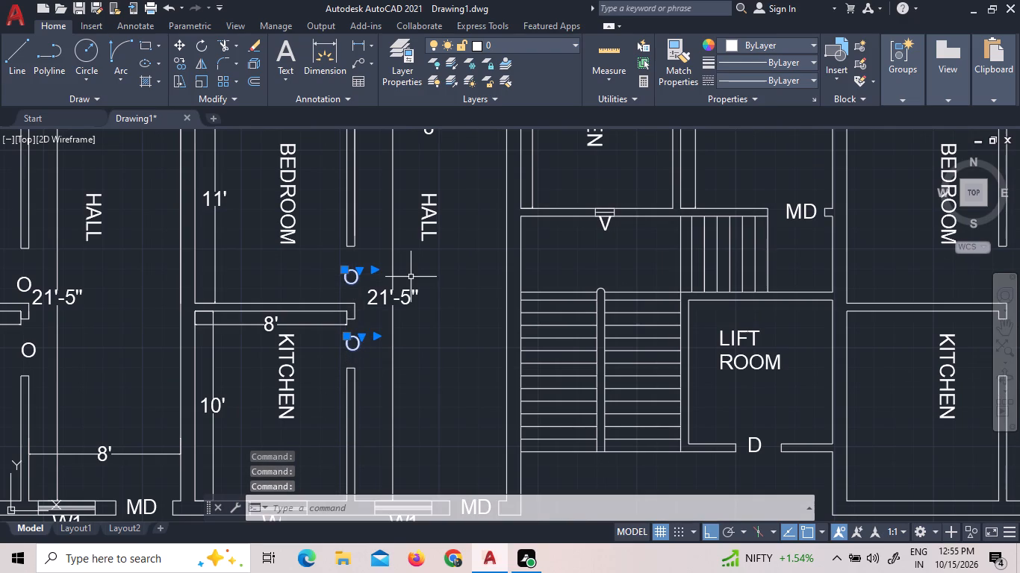
right_click(411, 277)
double_click(487, 330)
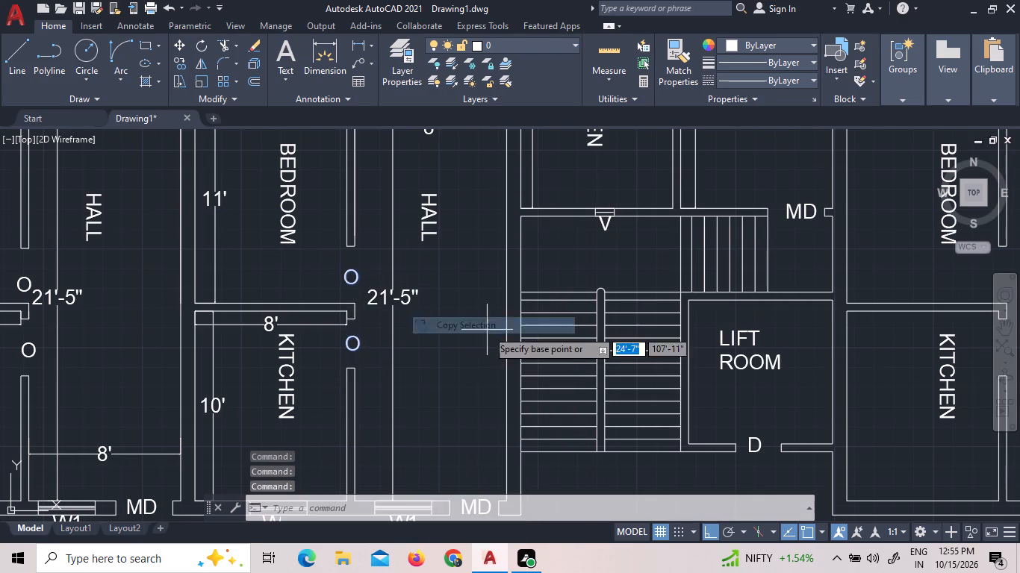
scroll(584, 372, down, 7)
scroll(569, 366, up, 3)
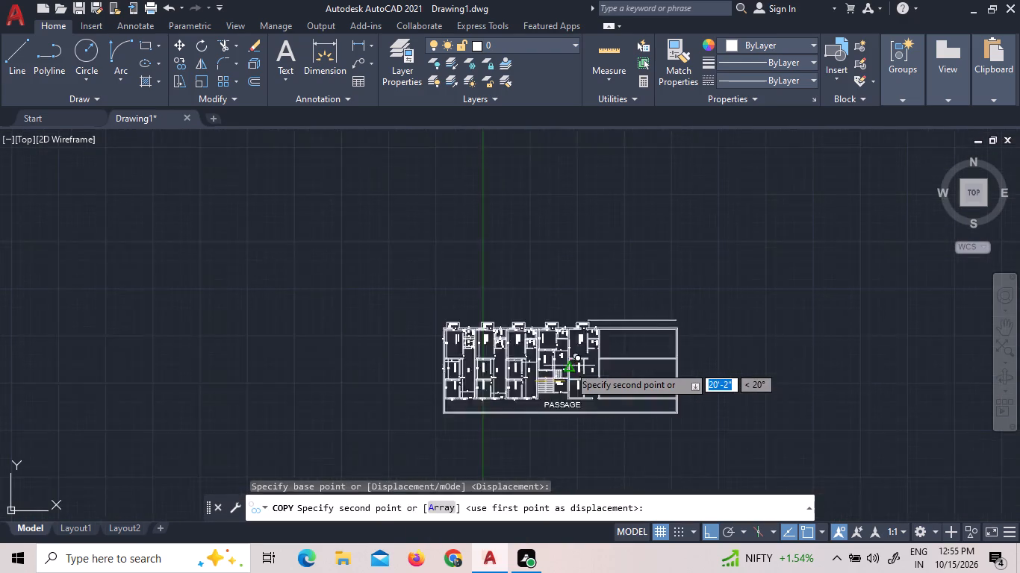
scroll(569, 366, up, 3)
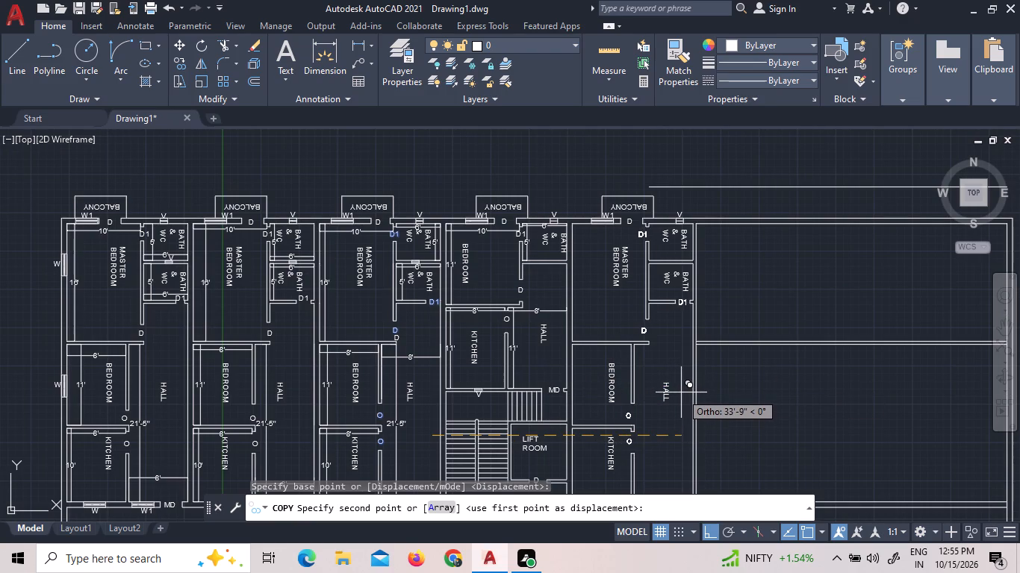
click(681, 392)
right_click(687, 360)
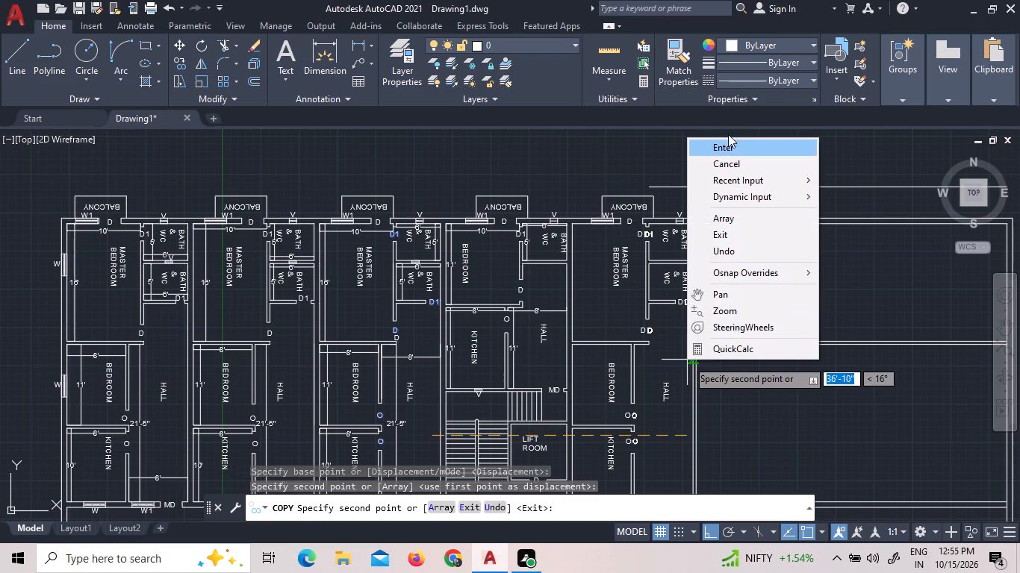
click(725, 145)
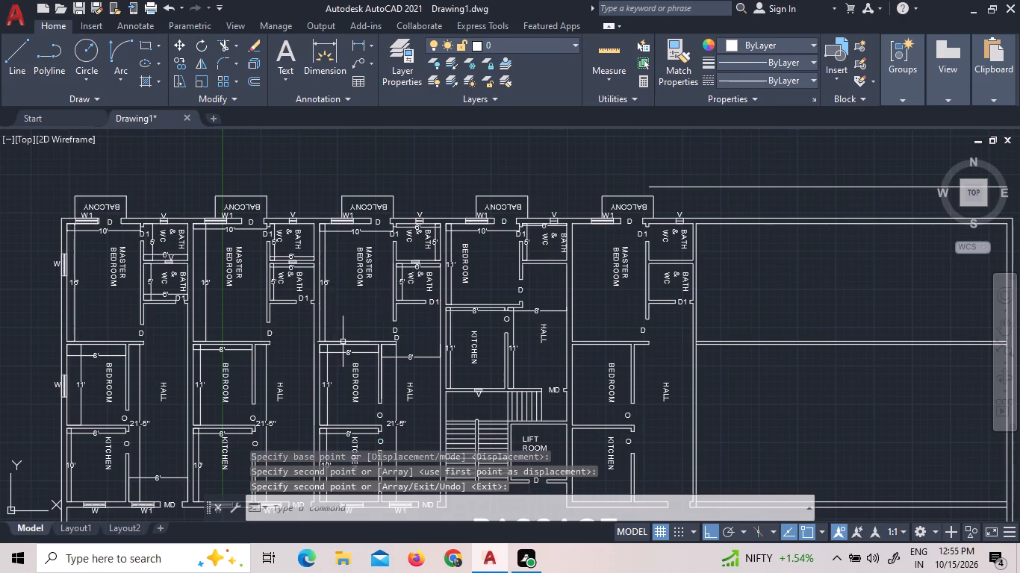
Delete the duplicate D label at the hall-side door of the master bedroom west of the staircase.
scroll(379, 338, up, 3)
click(422, 336)
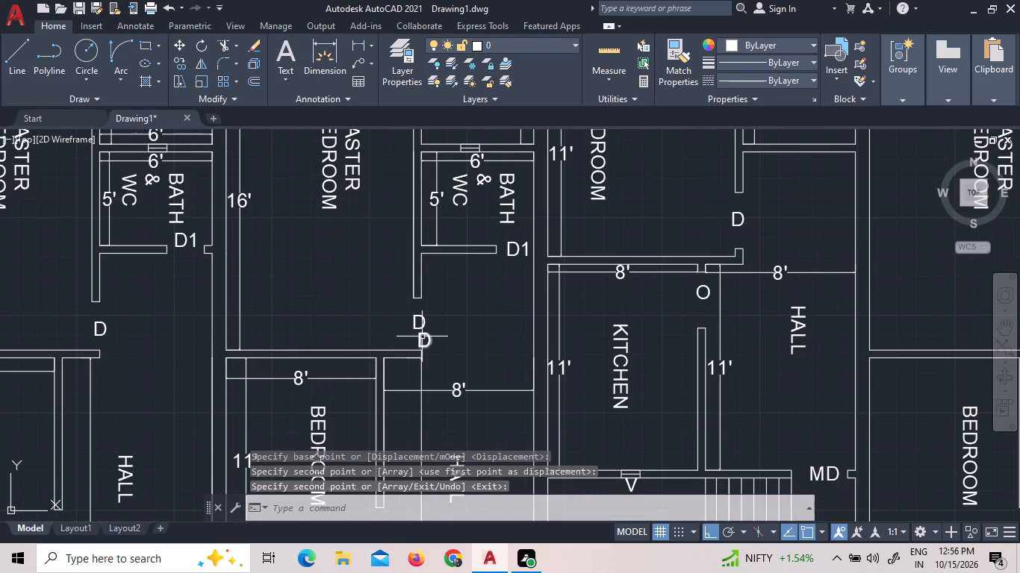
key(Delete)
Add a linear dimension for the new master bedroom's north-south length, just inside its west wall.
scroll(441, 345, down, 1)
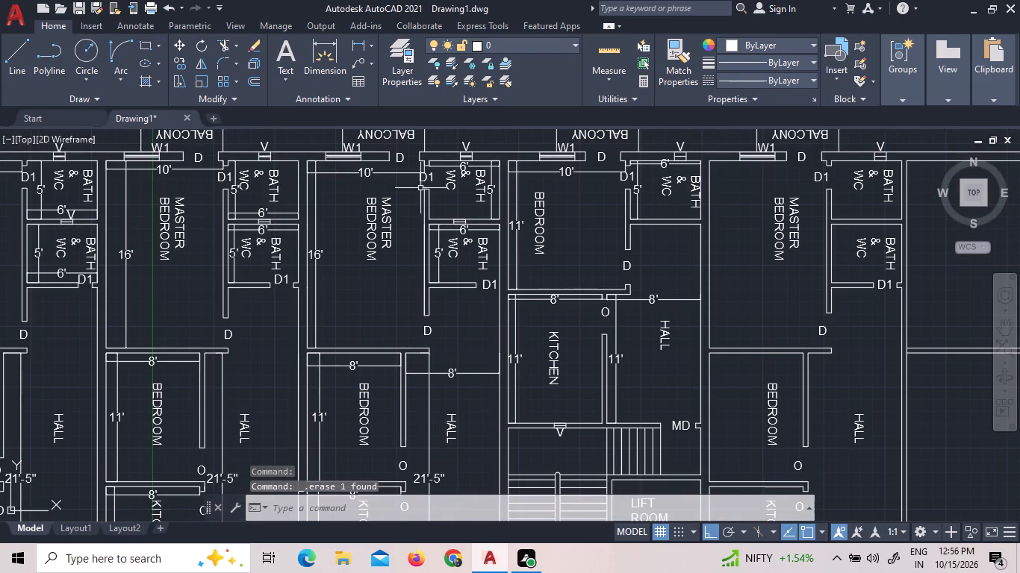
scroll(464, 287, down, 2)
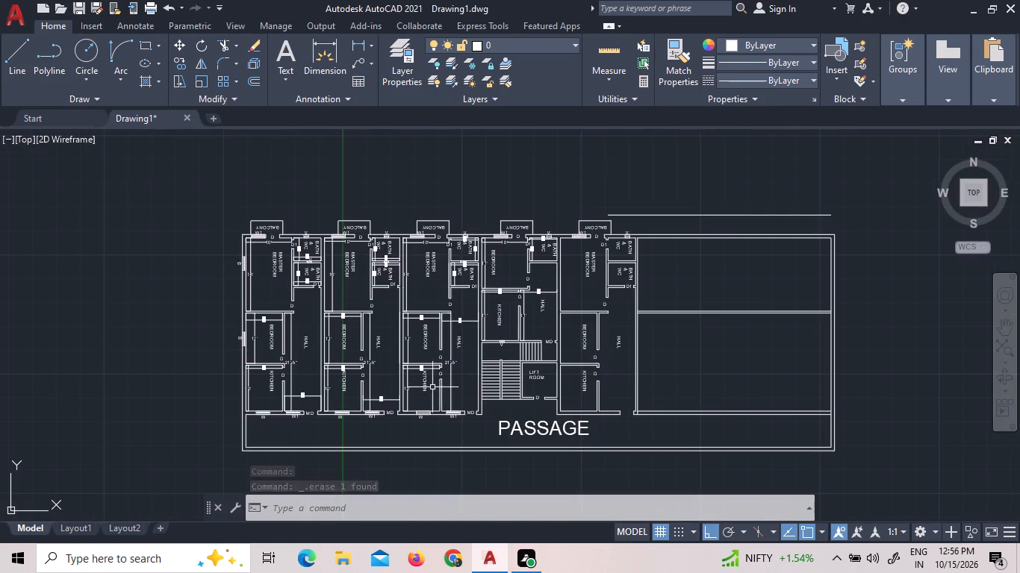
scroll(432, 388, up, 3)
scroll(145, 336, down, 2)
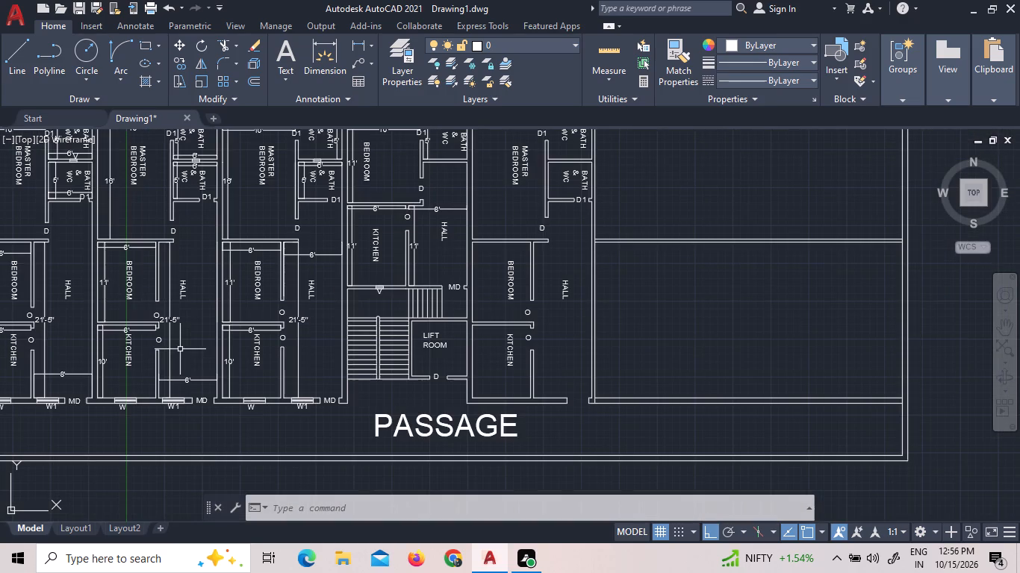
scroll(290, 307, down, 1)
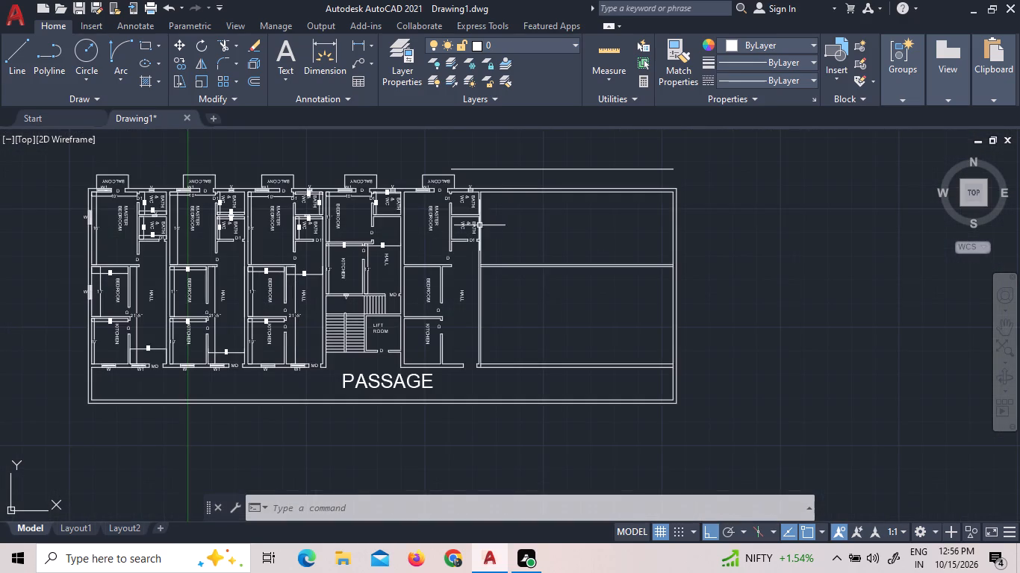
scroll(517, 193, up, 2)
scroll(403, 190, up, 2)
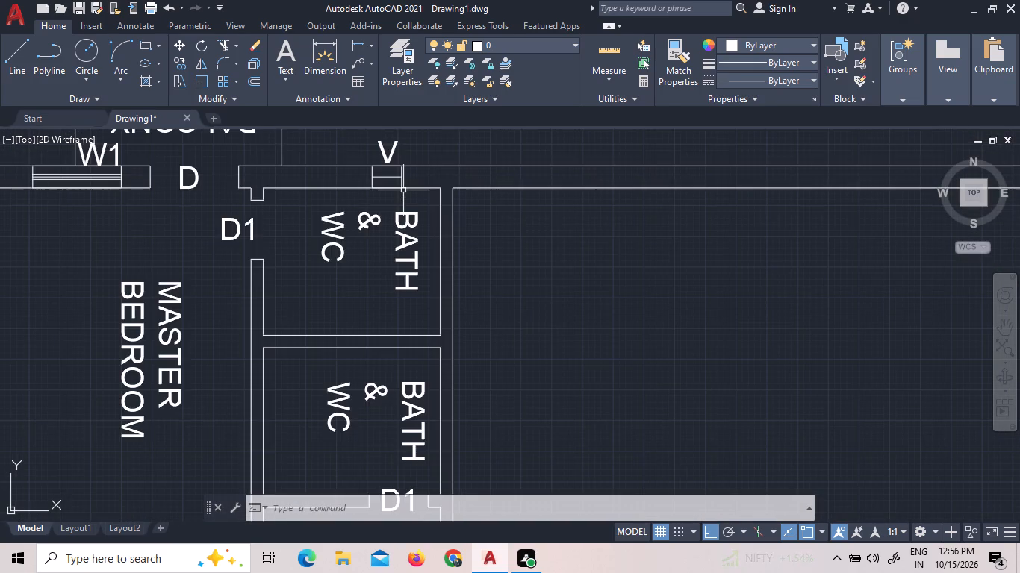
scroll(411, 227, down, 1)
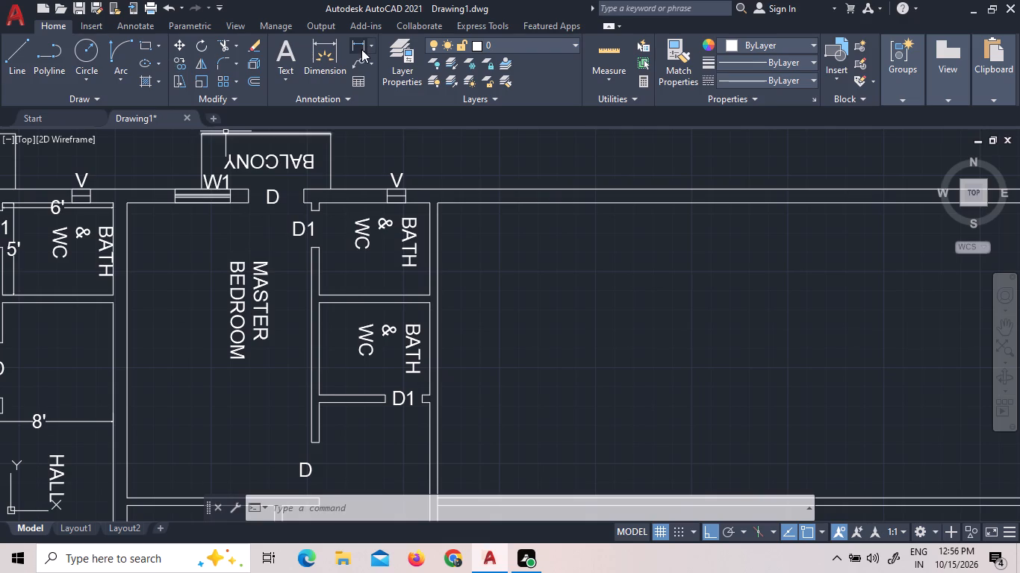
click(361, 48)
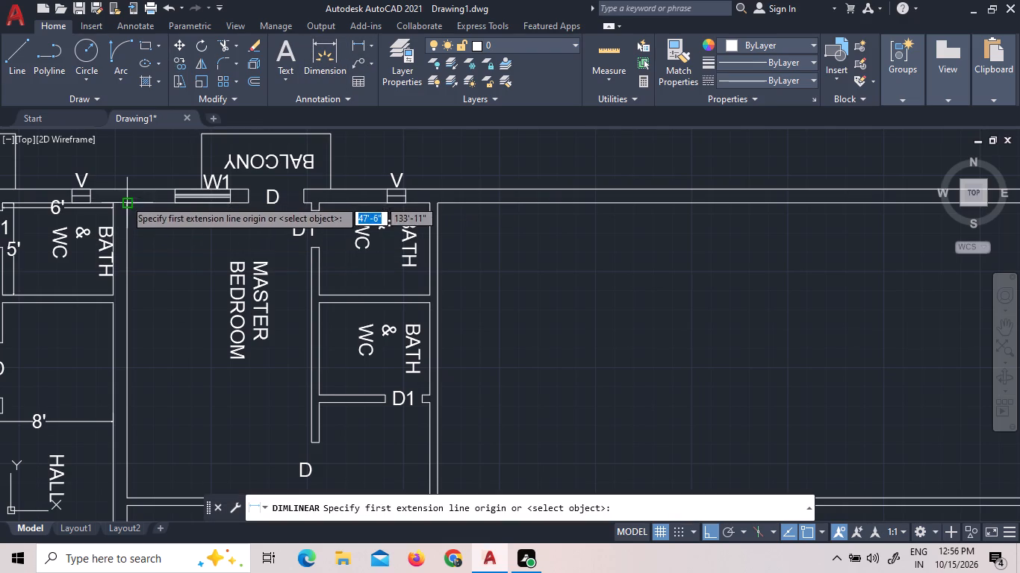
click(130, 199)
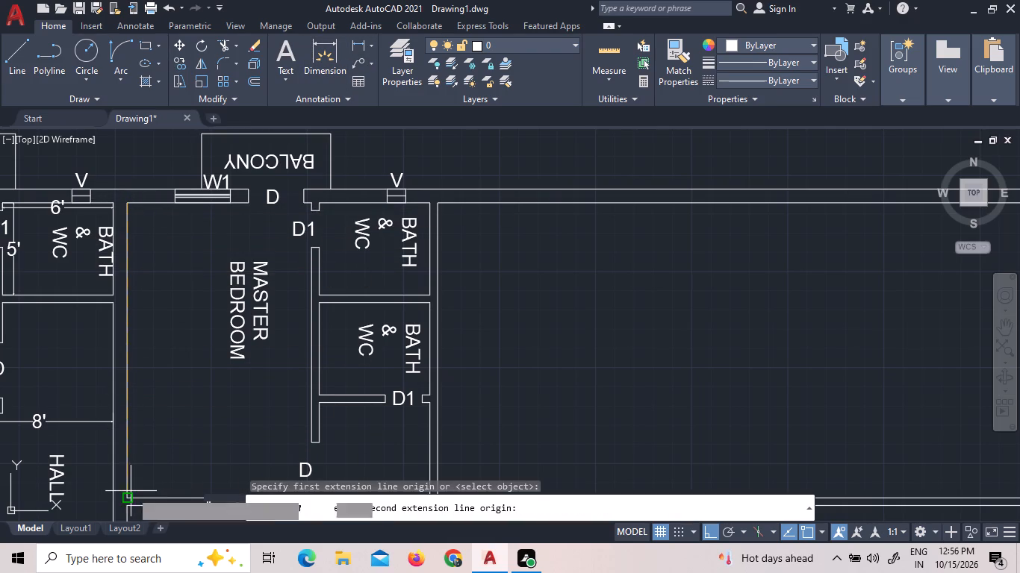
click(123, 496)
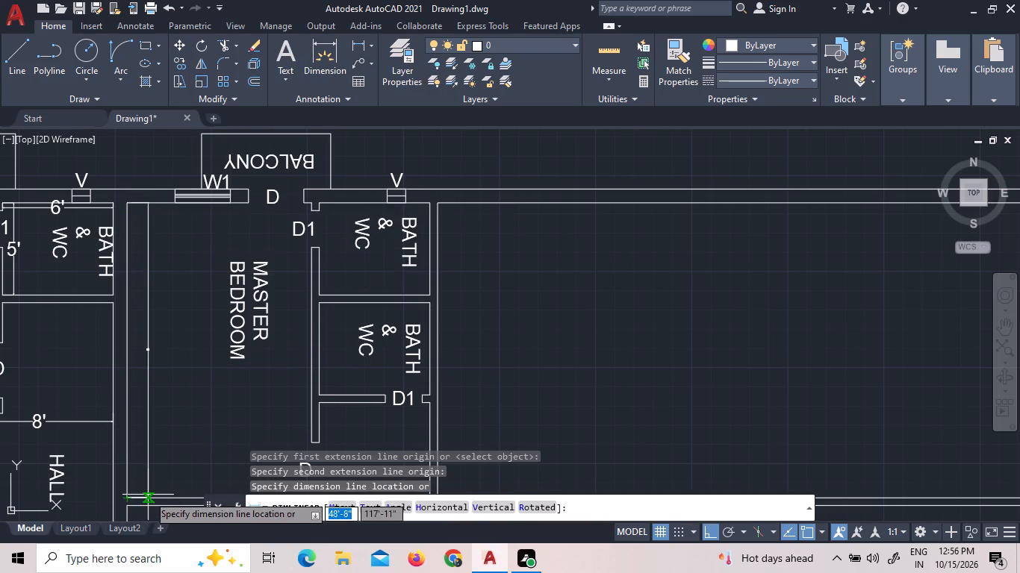
click(152, 495)
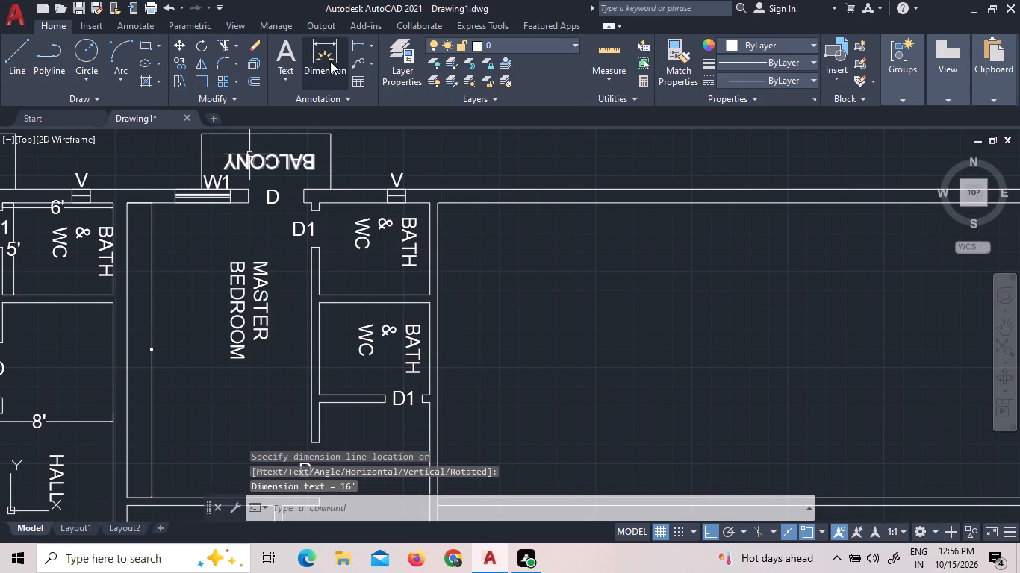
Add a linear dimension for the new master bedroom's east-west width, just inside its north wall.
click(361, 47)
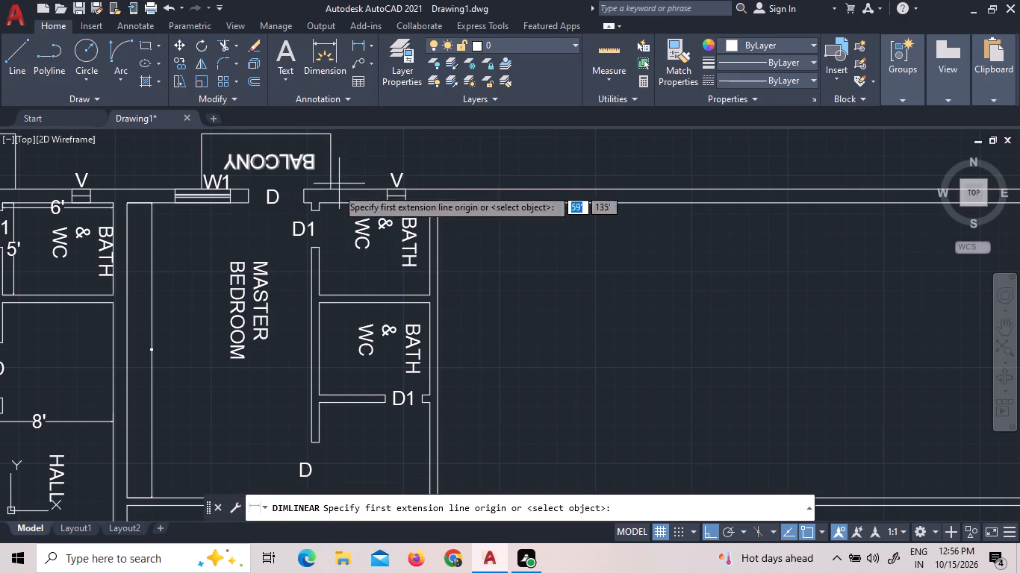
scroll(308, 201, up, 3)
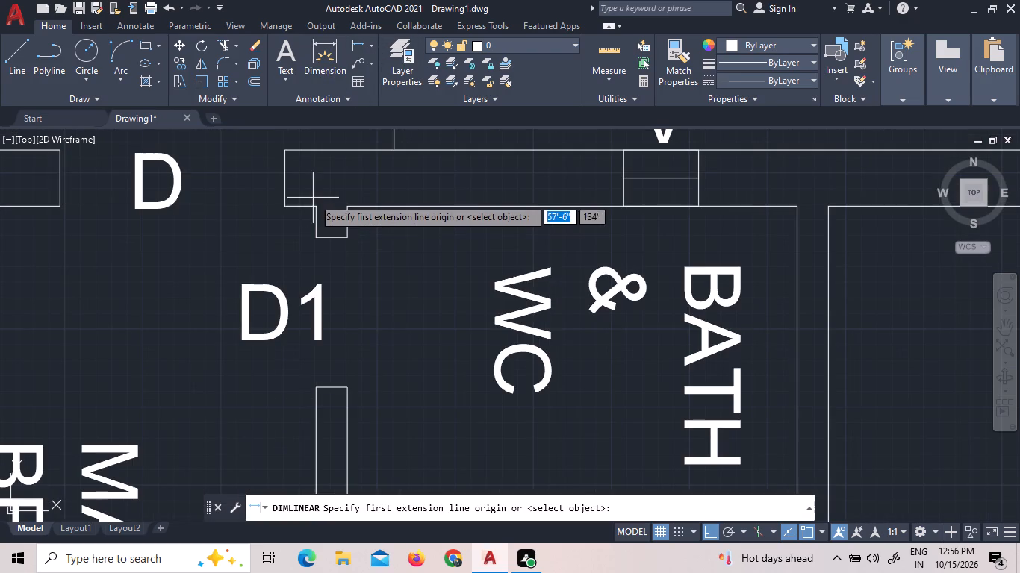
click(317, 205)
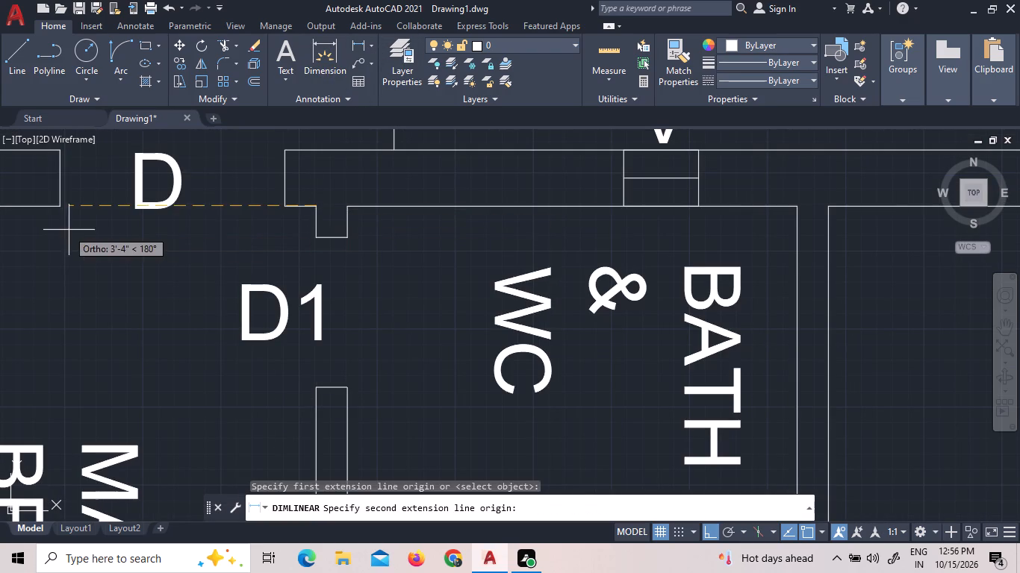
scroll(69, 230, down, 3)
scroll(65, 225, up, 3)
scroll(52, 225, down, 4)
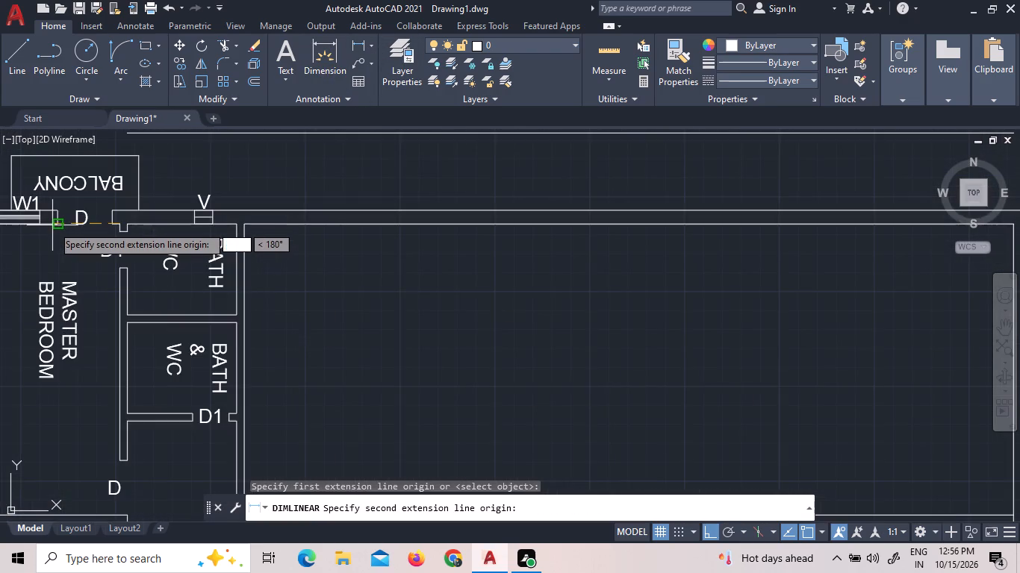
scroll(40, 225, down, 3)
scroll(16, 223, up, 5)
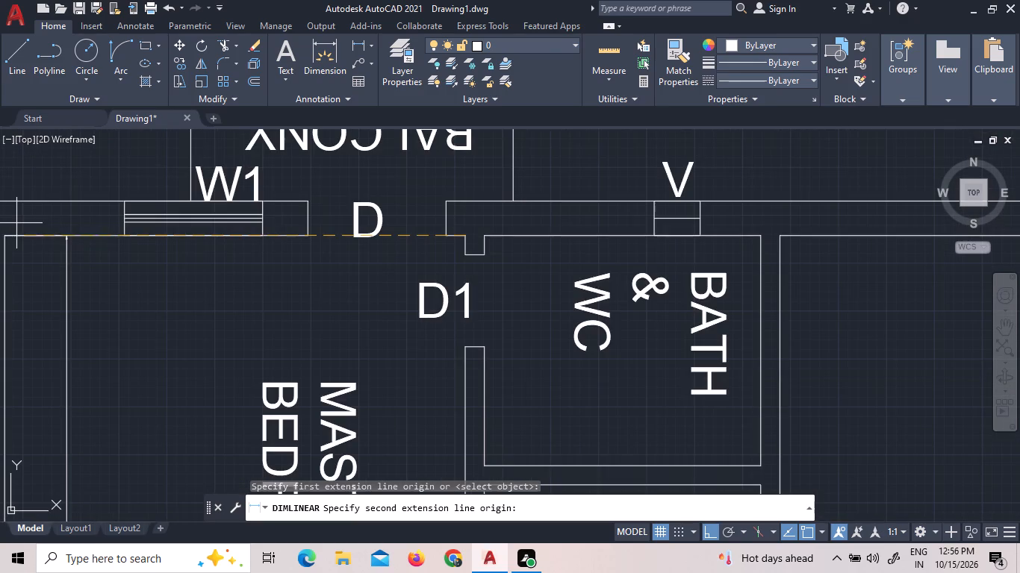
scroll(40, 239, down, 3)
scroll(4, 239, up, 2)
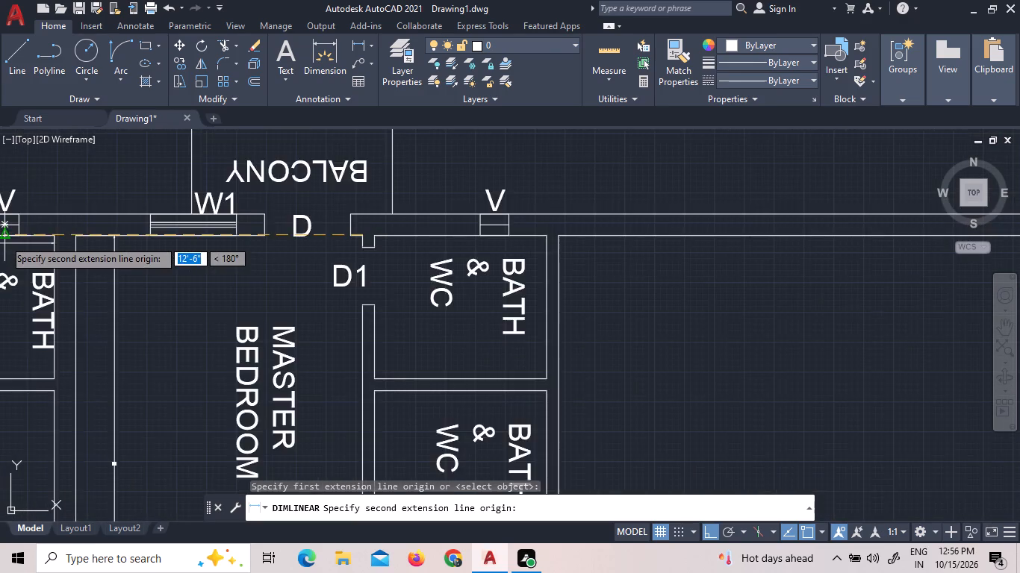
scroll(4, 239, up, 1)
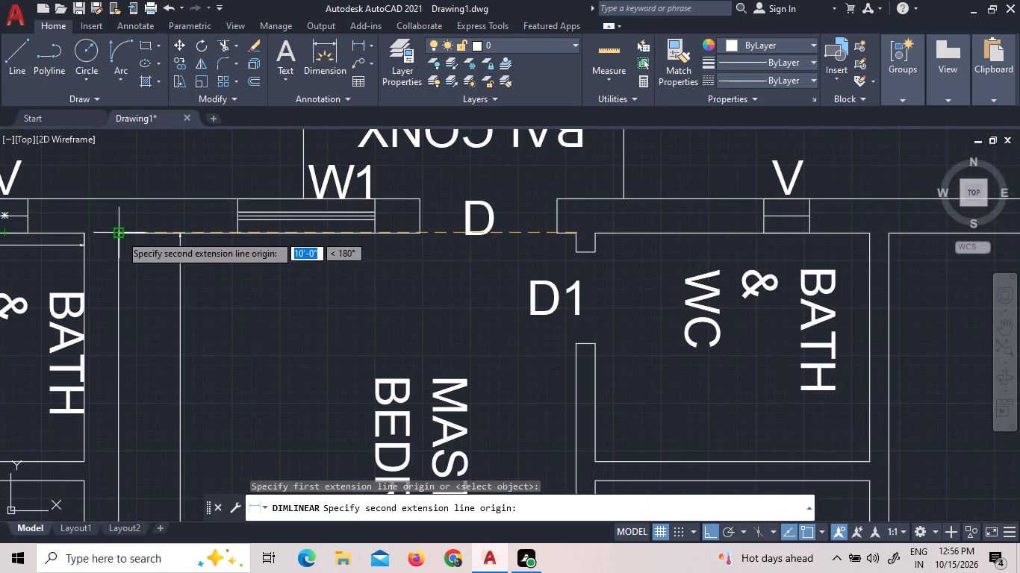
click(120, 234)
click(110, 267)
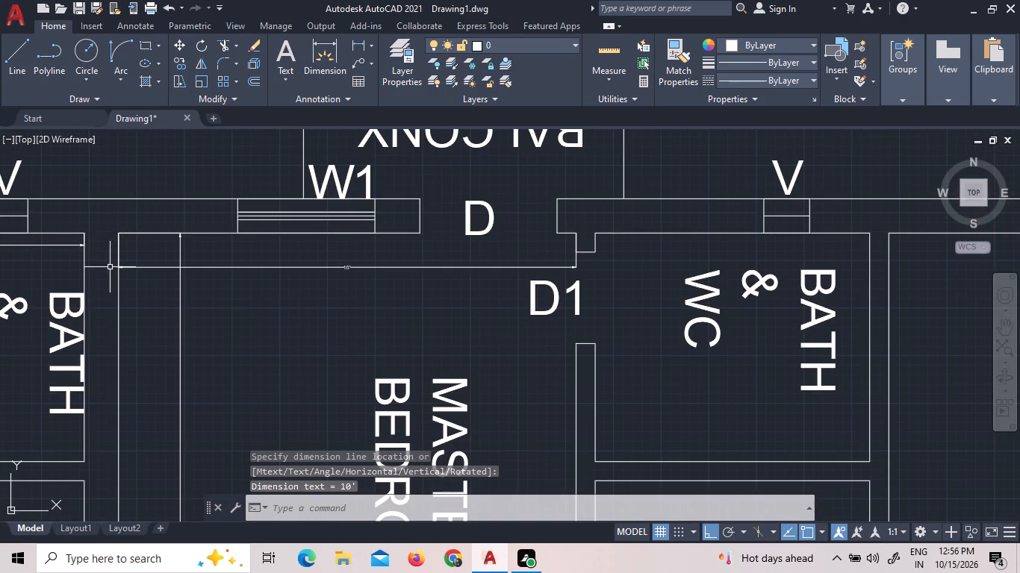
Dimension the new apartment's northern Bath & WC: north-south length just inside its west wall and east-west width just inside its north wall.
scroll(219, 257, down, 1)
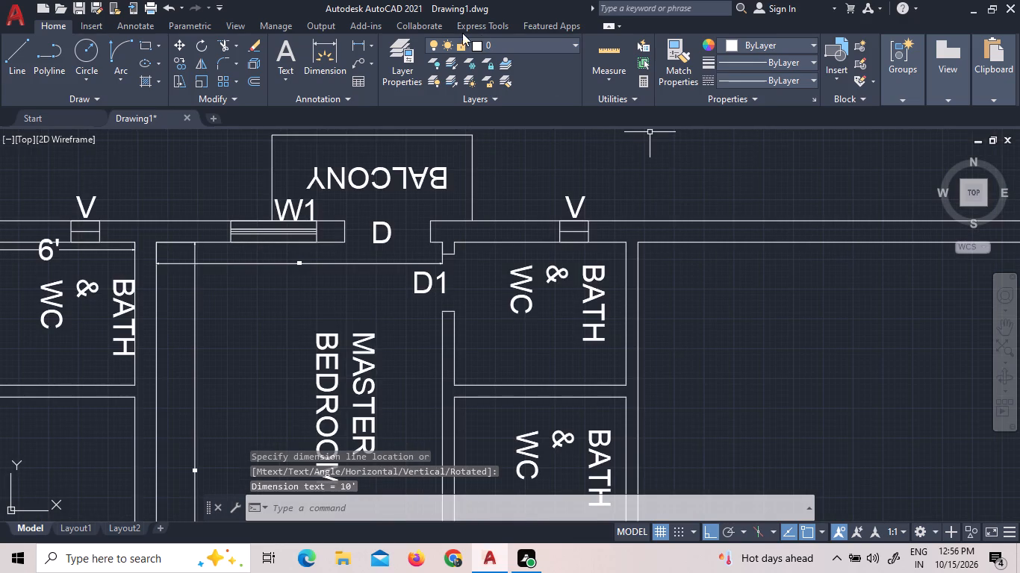
click(329, 44)
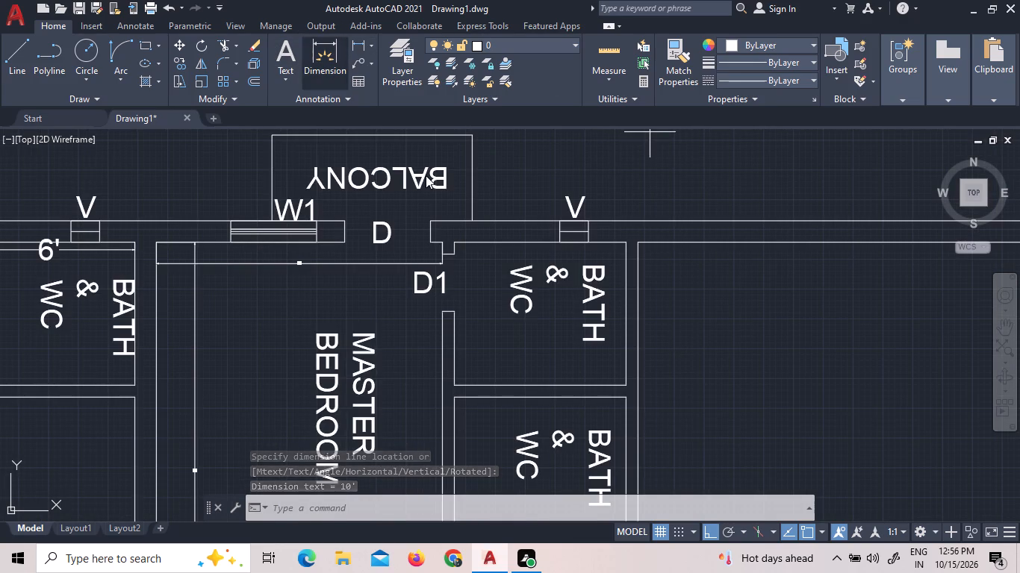
click(456, 242)
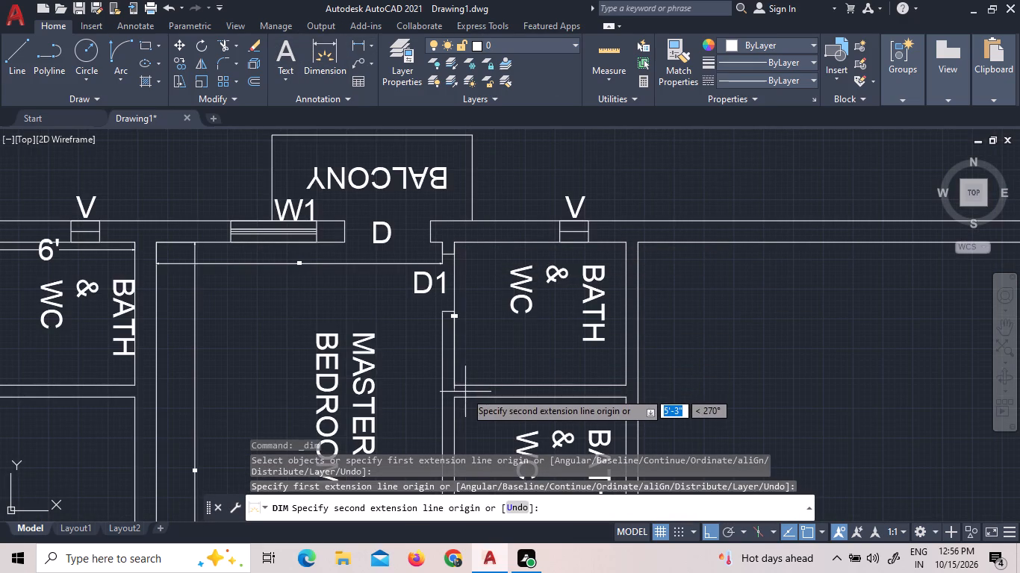
click(454, 383)
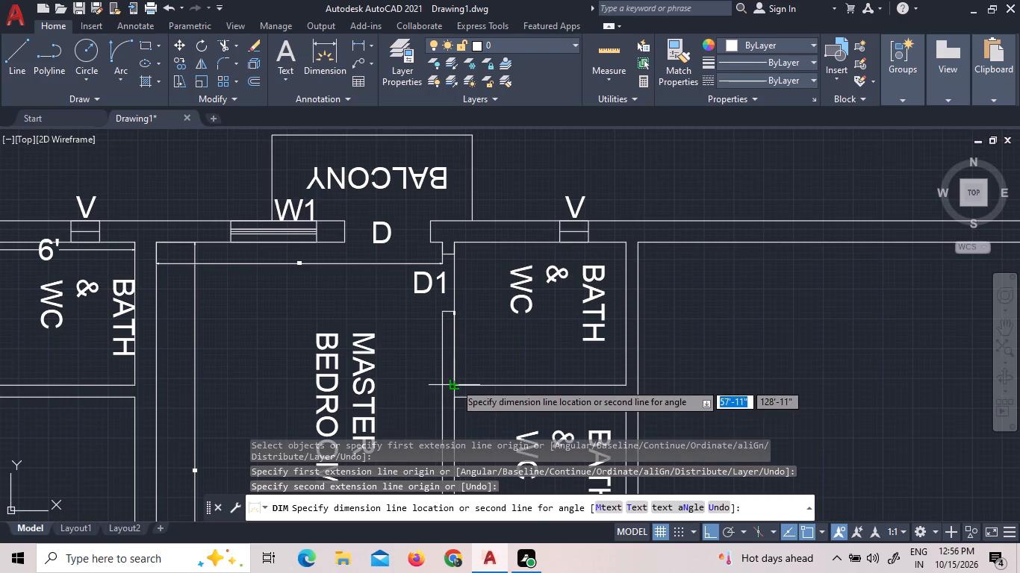
click(471, 386)
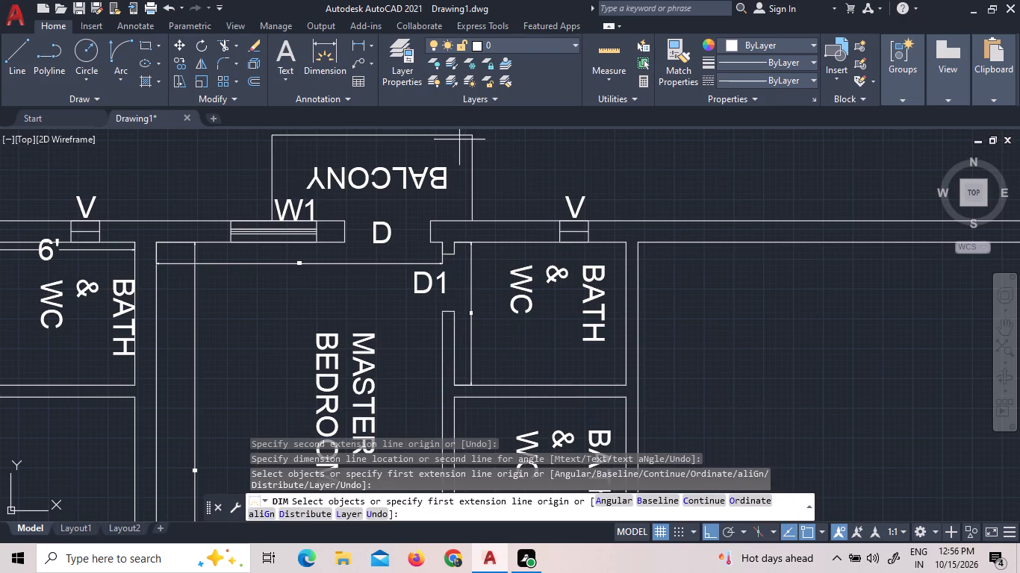
click(511, 242)
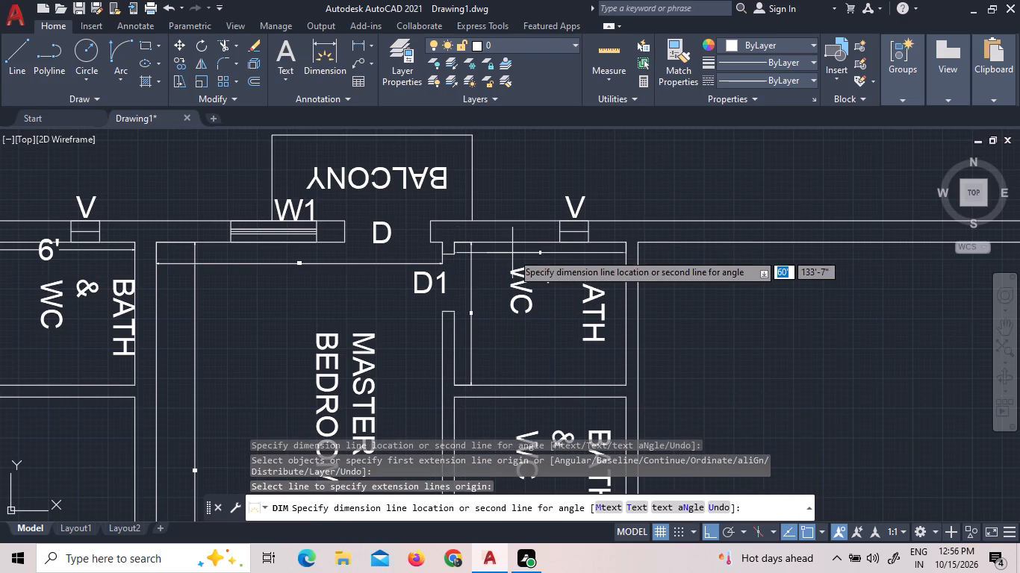
click(514, 257)
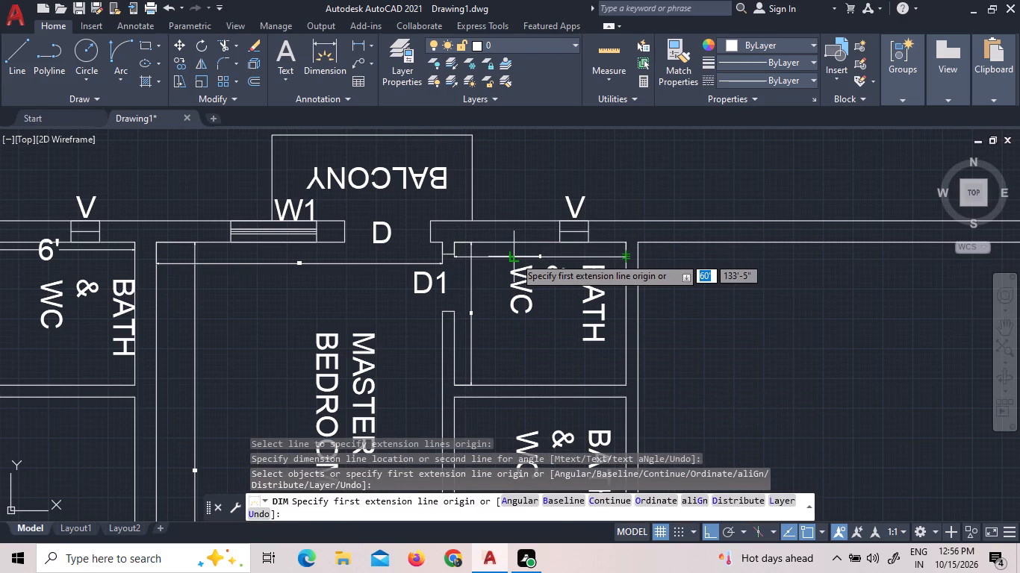
Dimension the southern Bath & WC beside the new master bedroom: length just inside its west wall and width just inside its north wall.
scroll(514, 257, down, 2)
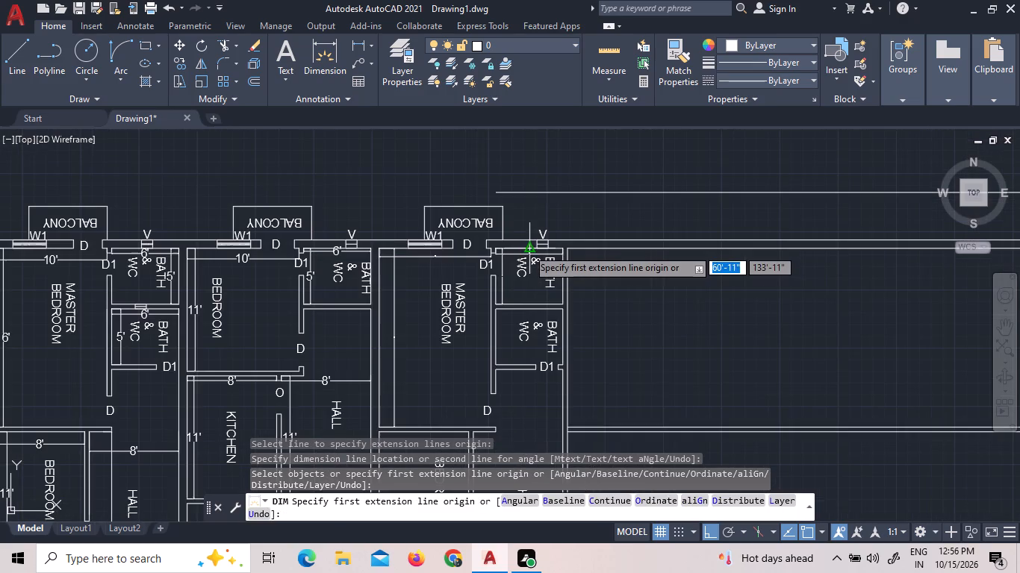
scroll(541, 362, down, 1)
scroll(544, 380, up, 2)
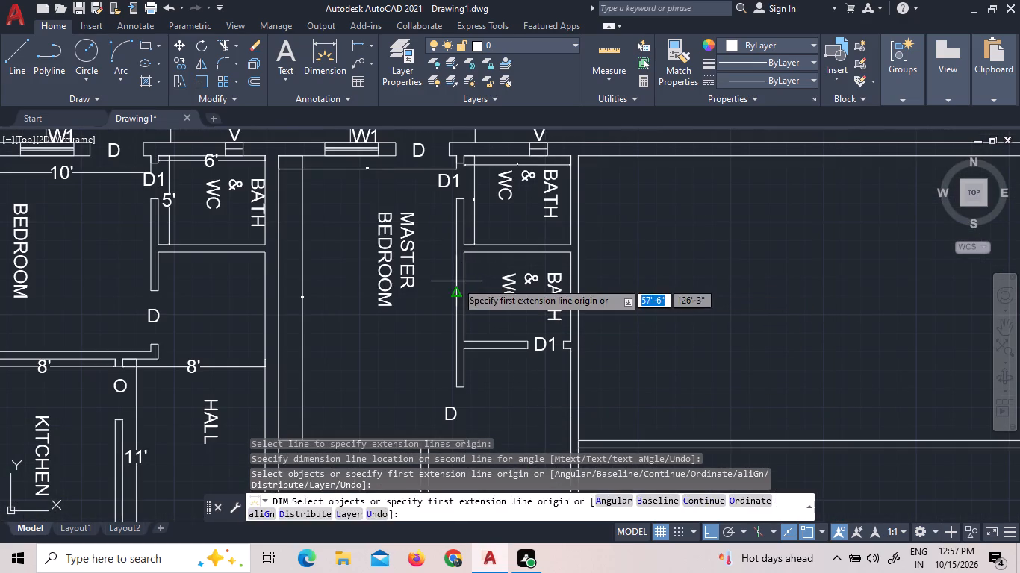
scroll(471, 293, up, 1)
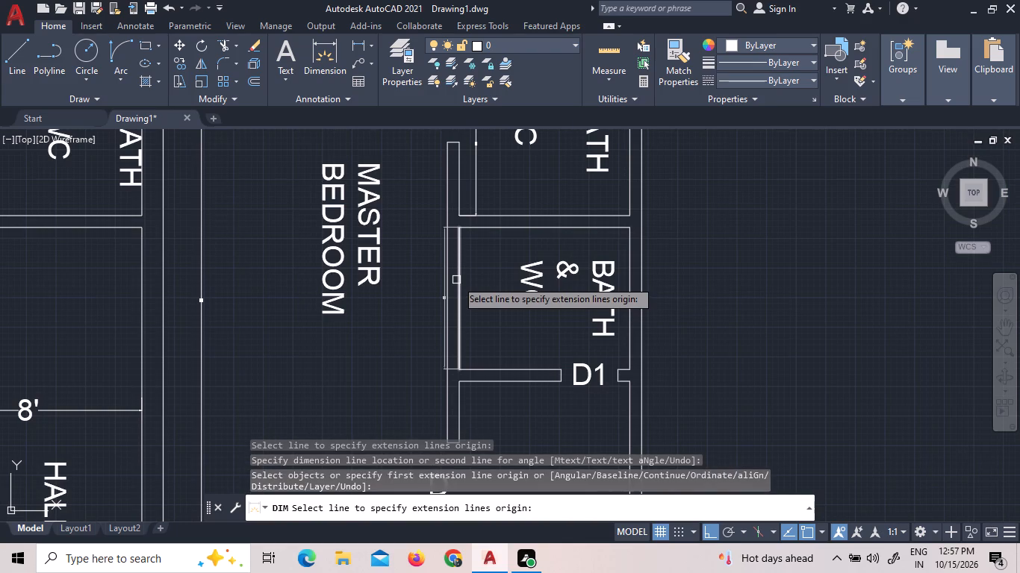
click(456, 280)
click(476, 289)
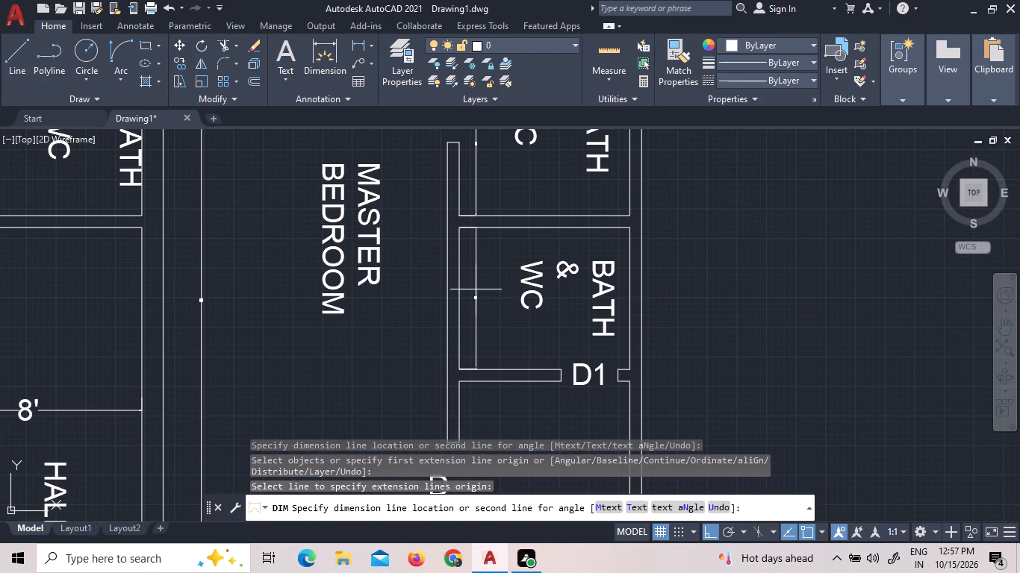
click(529, 227)
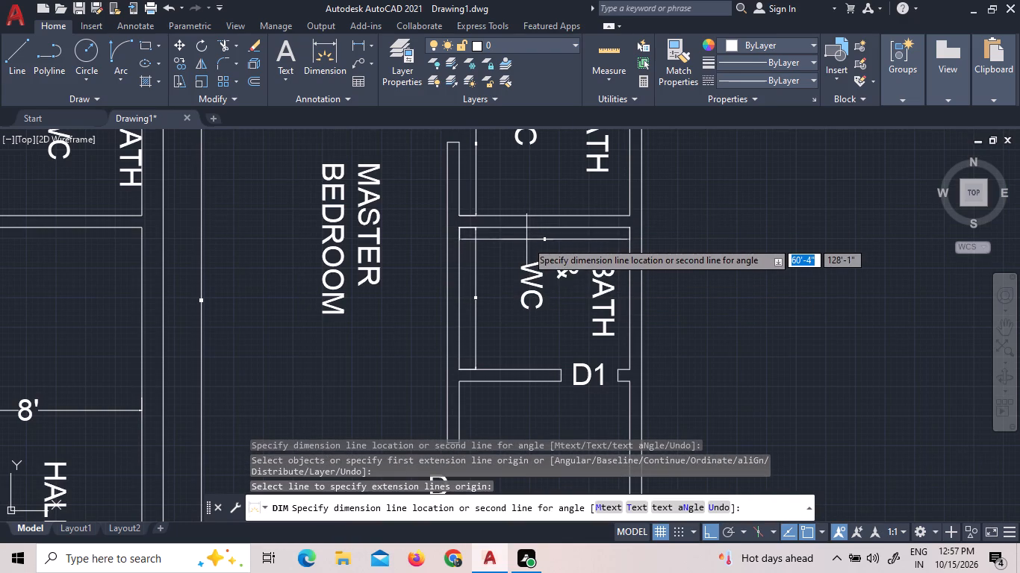
click(524, 246)
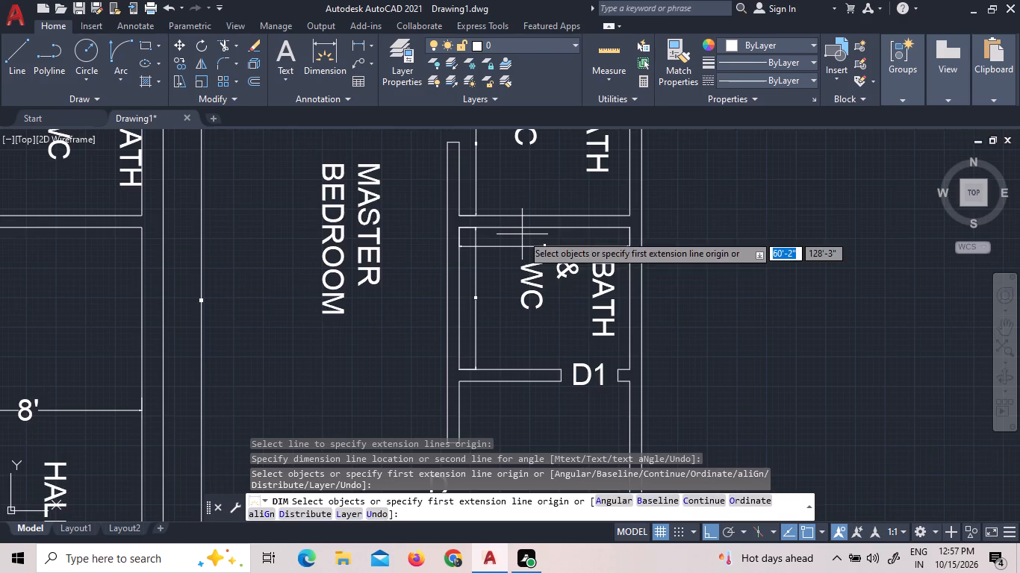
Dimension the new apartment's bedroom east of the stairs: north-south length just inside its west wall and east-west width just inside its north wall.
scroll(522, 234, down, 3)
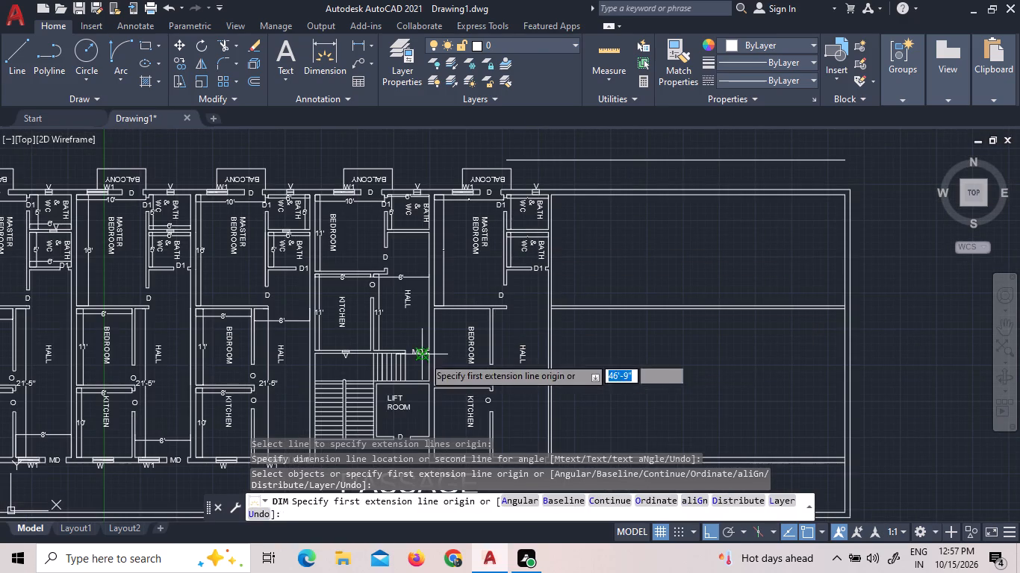
scroll(426, 358, up, 5)
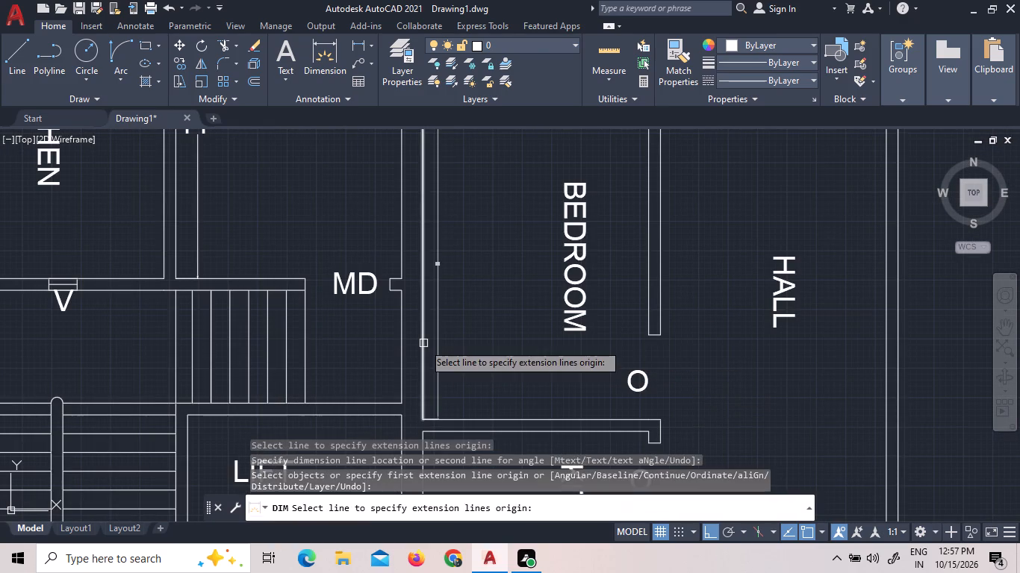
click(423, 343)
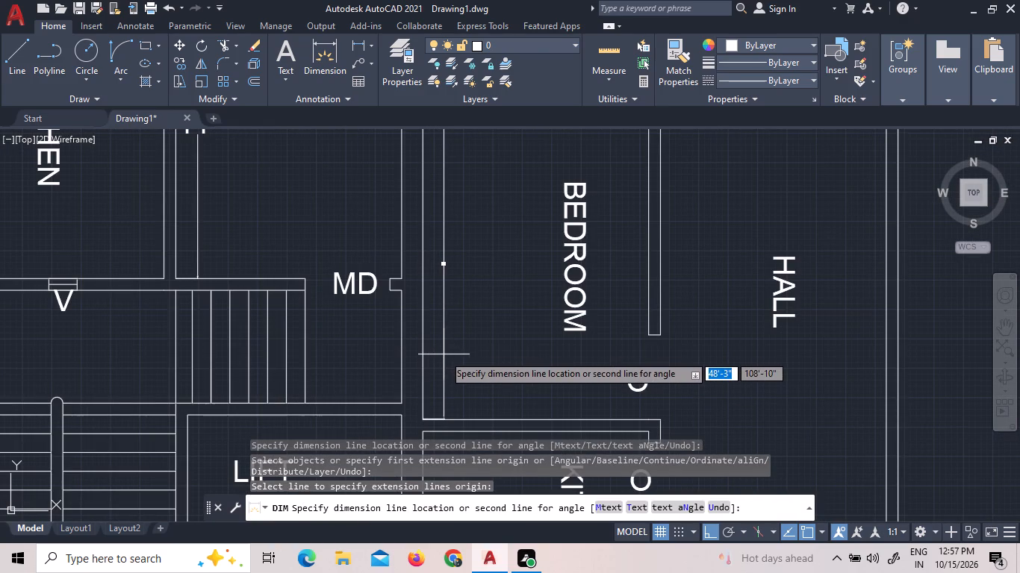
click(444, 354)
scroll(479, 368, down, 2)
scroll(513, 238, up, 2)
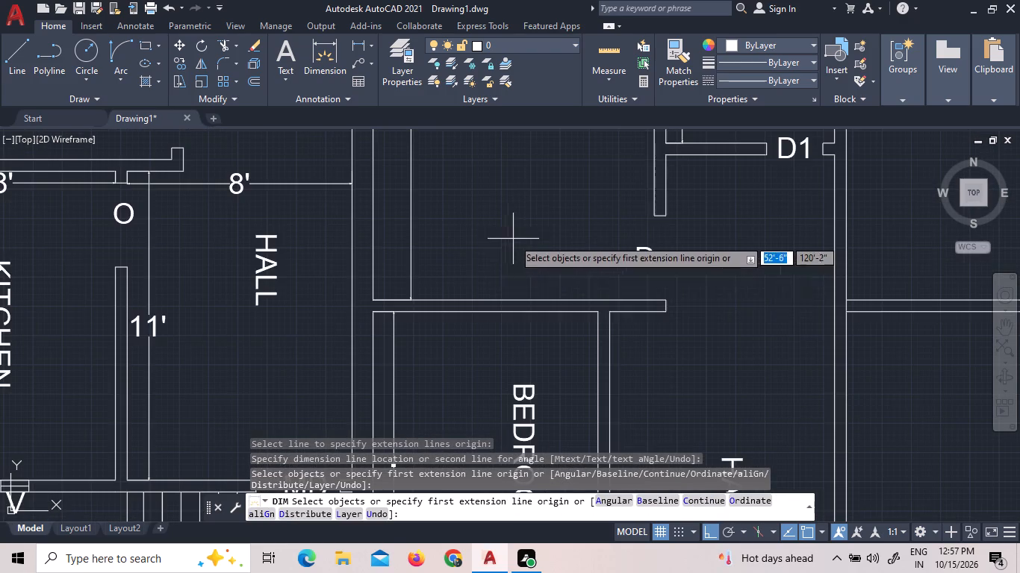
click(485, 314)
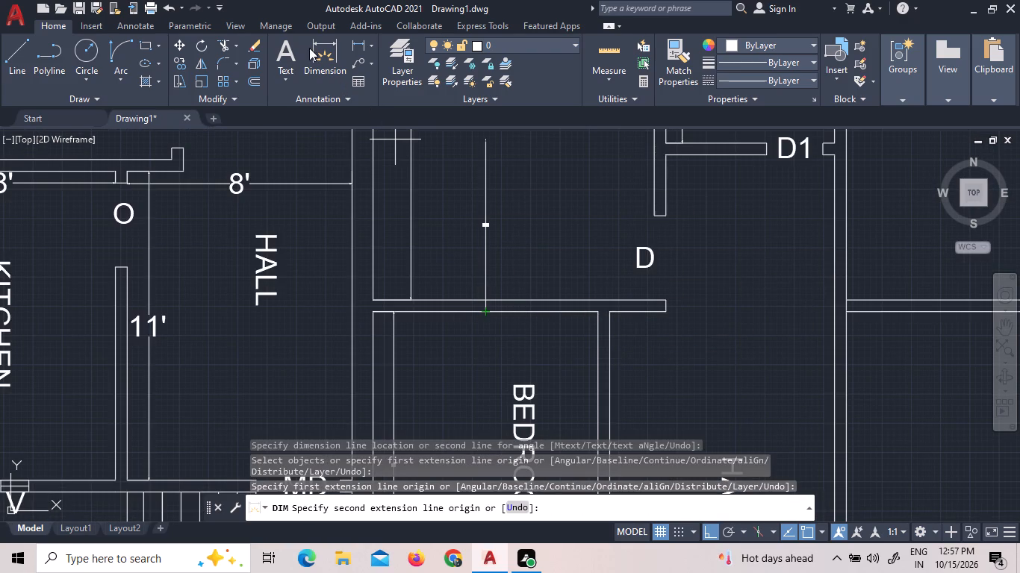
click(323, 54)
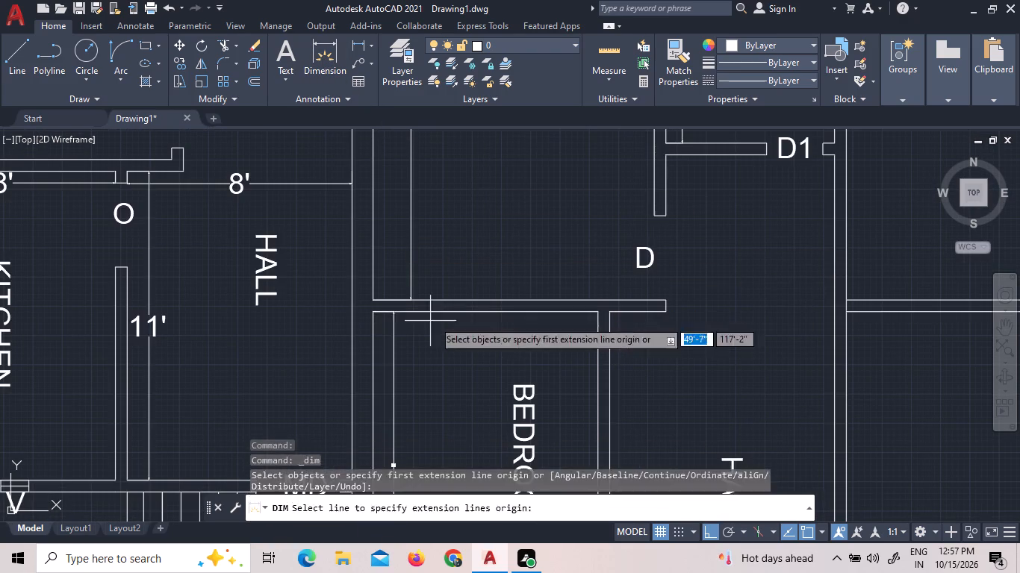
click(437, 315)
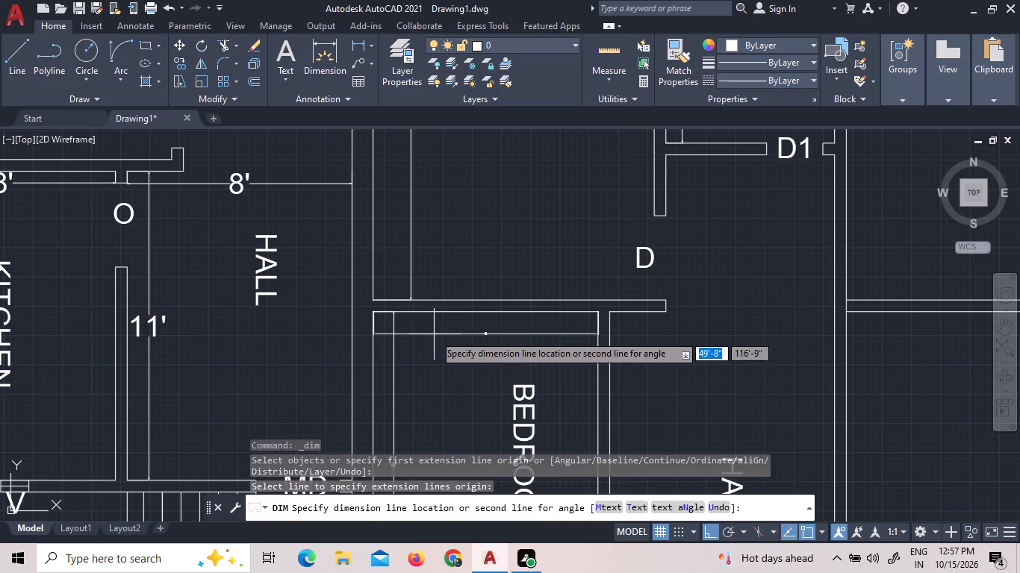
click(434, 335)
Dimension the kitchen east of the lift room: east-west width just inside its north wall and north-south length just inside its west wall.
scroll(501, 269, down, 3)
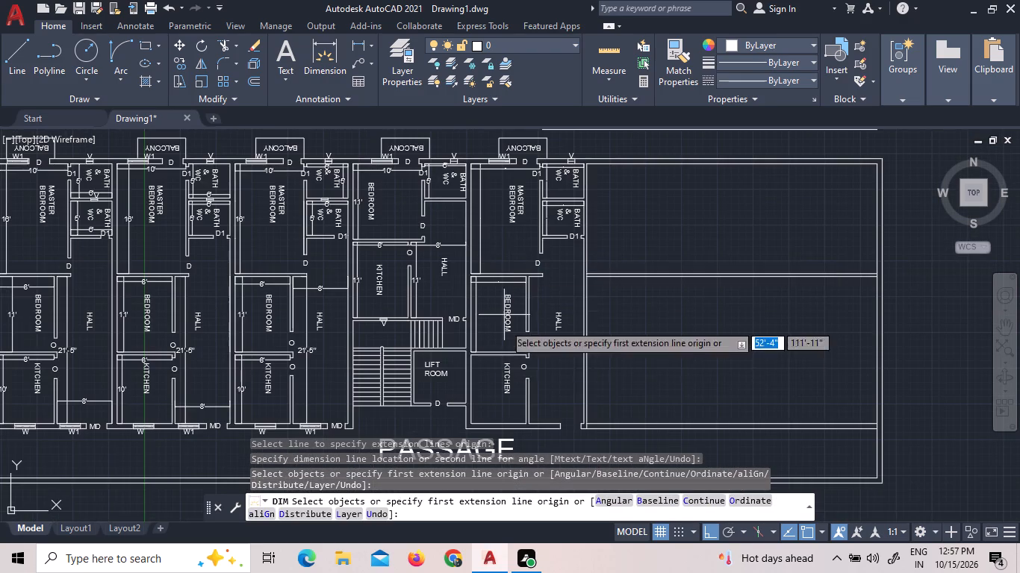
middle_drag(503, 400, 503, 319)
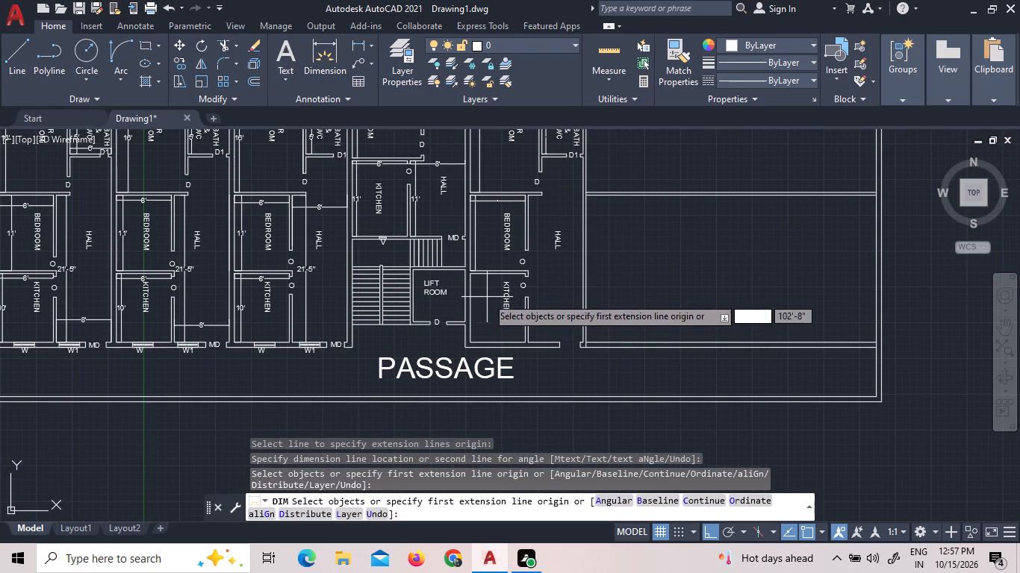
scroll(487, 272, up, 1)
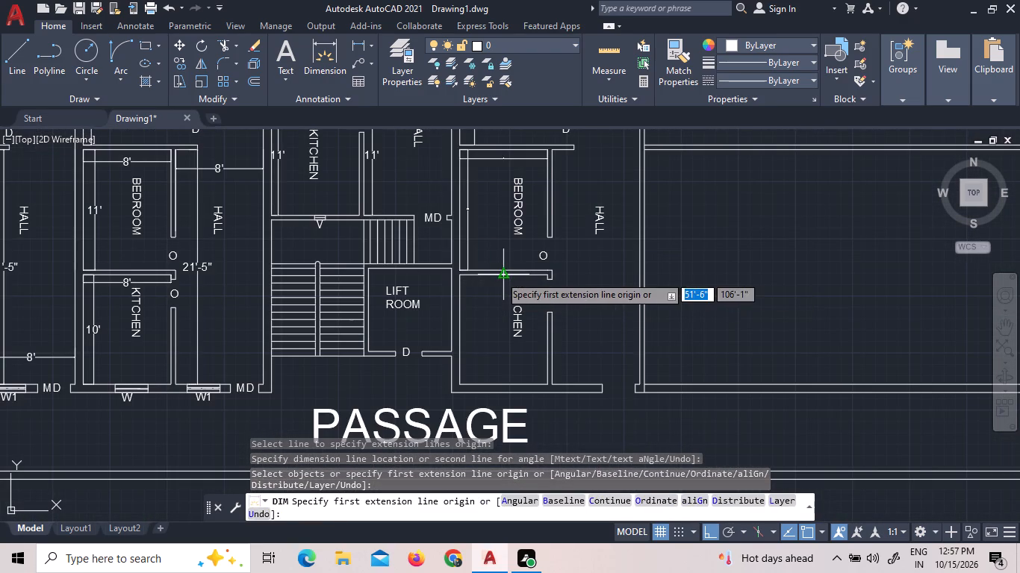
click(332, 46)
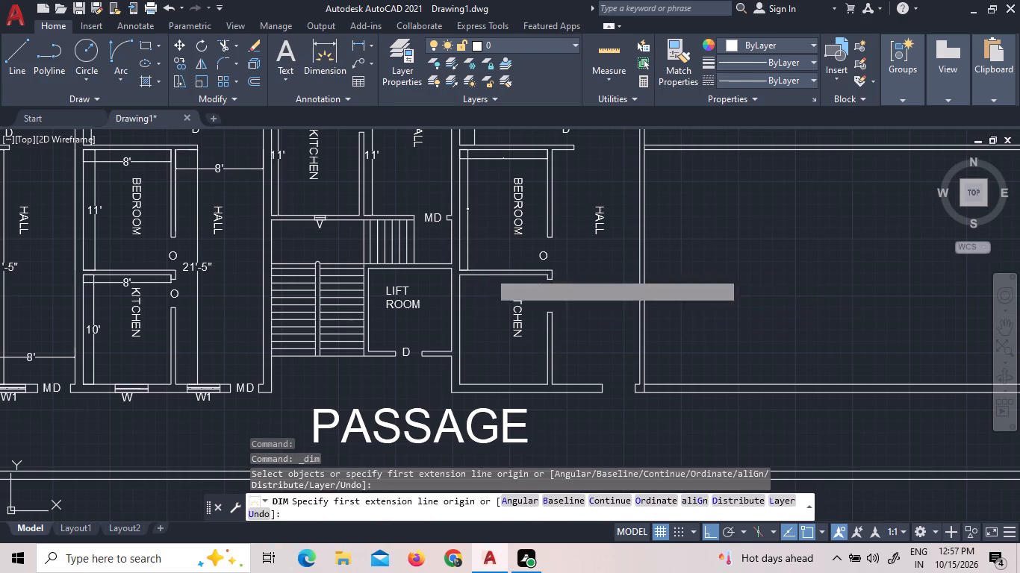
scroll(495, 283, up, 3)
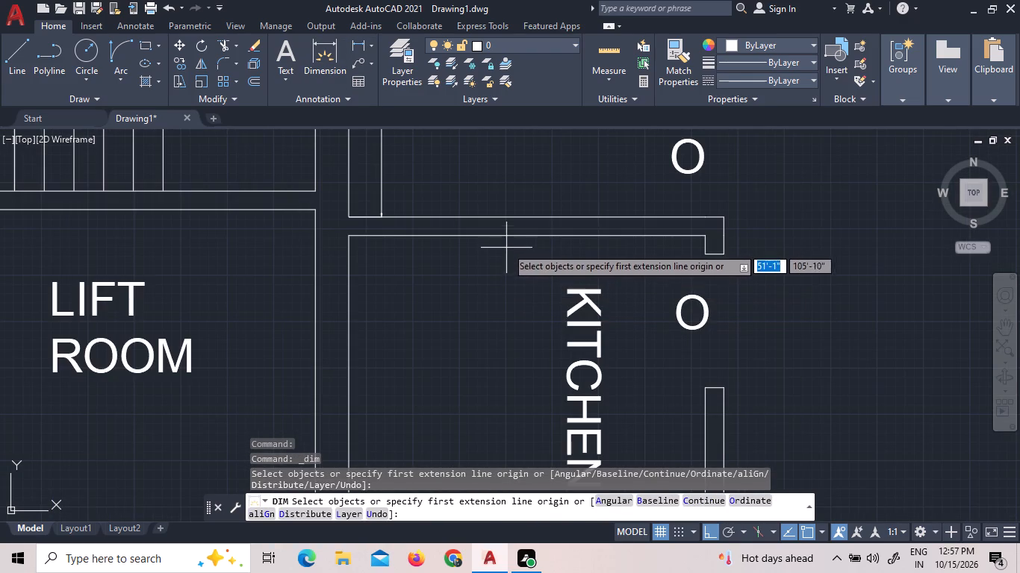
click(506, 236)
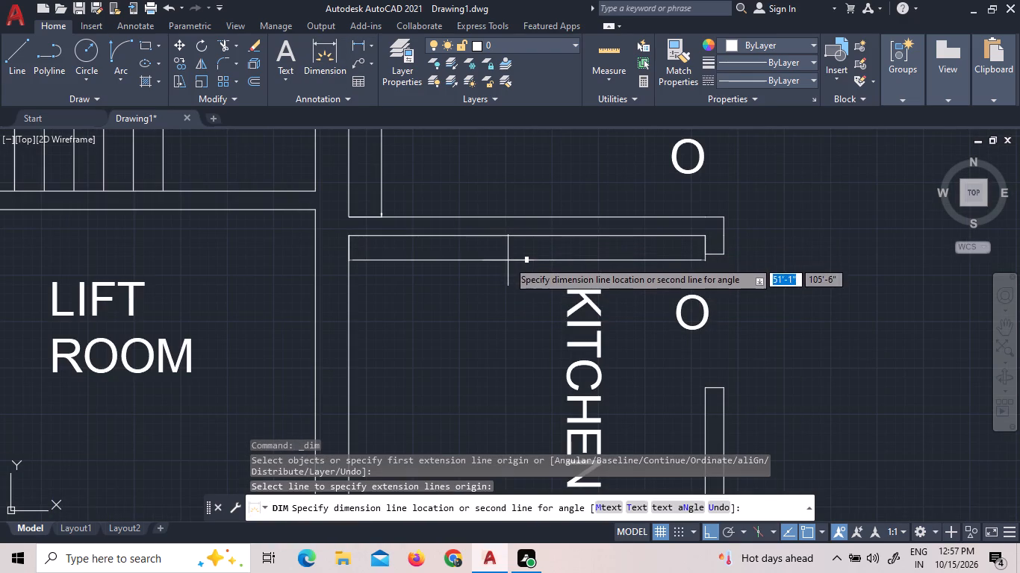
click(509, 260)
click(332, 60)
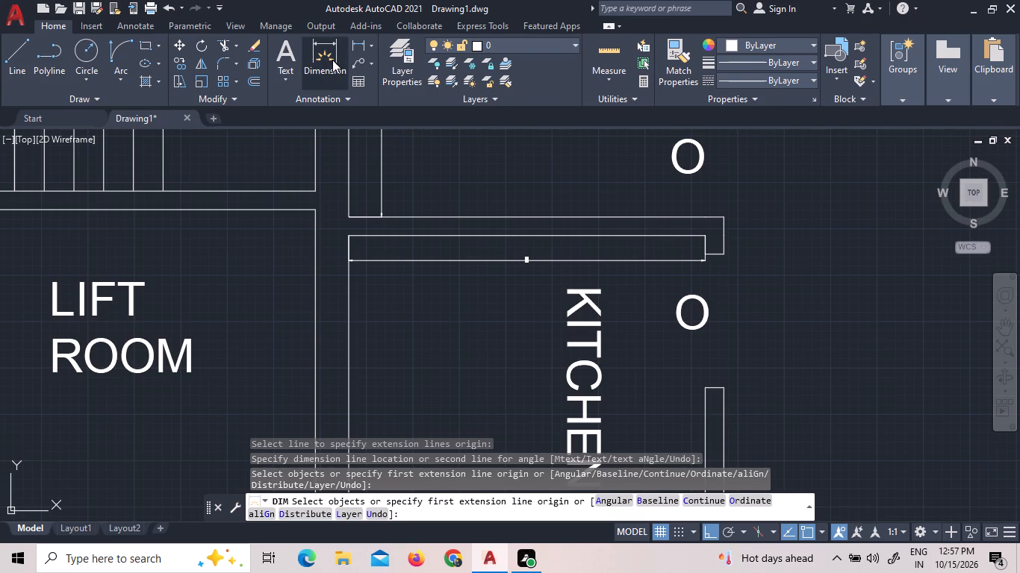
click(349, 325)
click(375, 330)
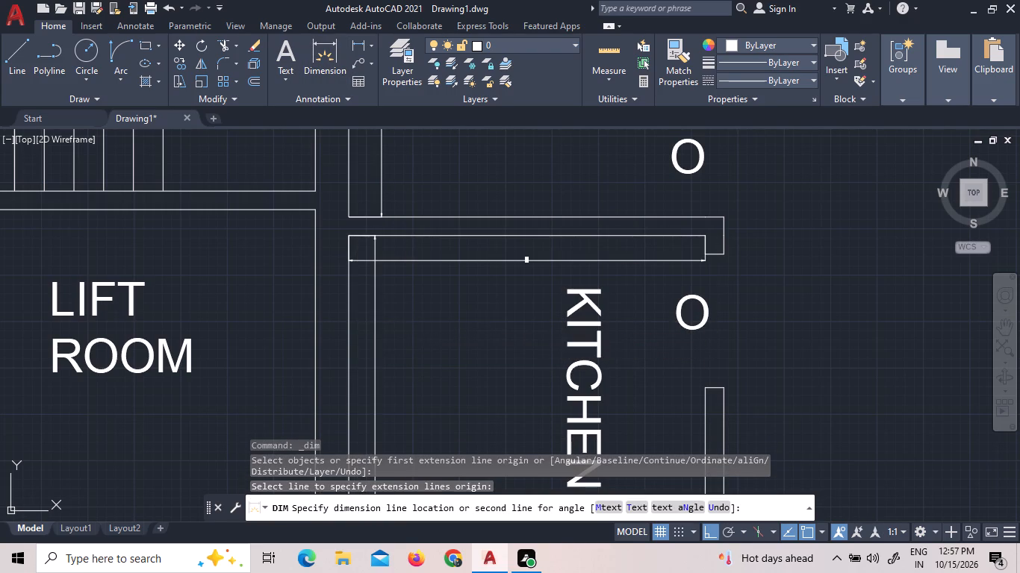
Add a linear dimension for the new apartment hall's north-south length, just inside its east wall.
scroll(476, 330, down, 2)
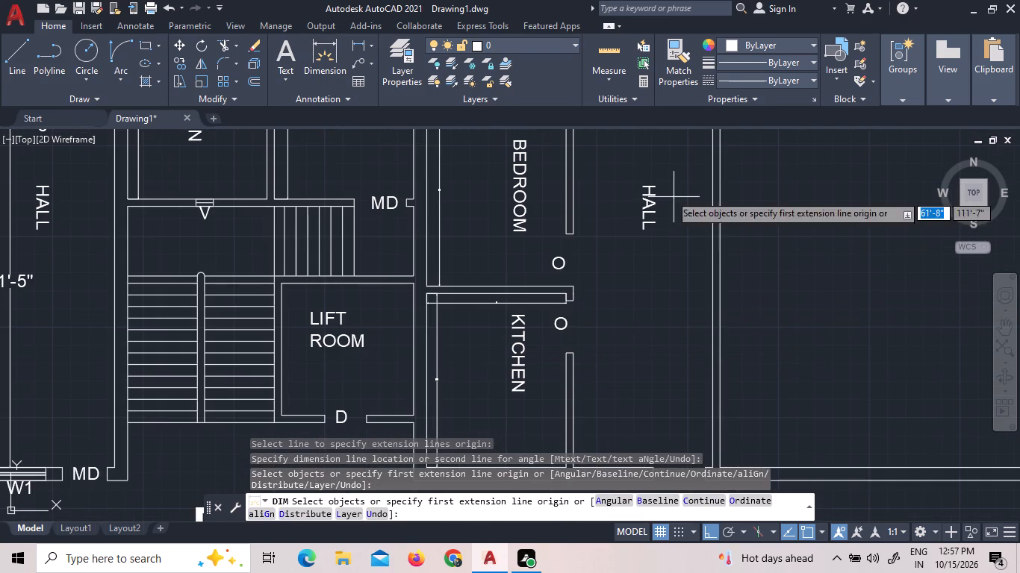
scroll(663, 339, down, 1)
scroll(697, 183, up, 2)
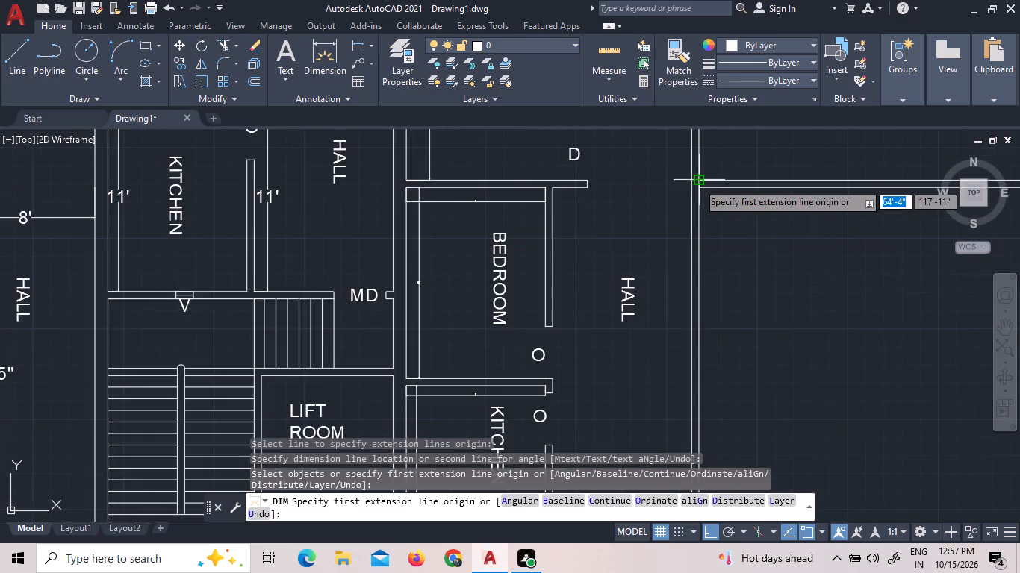
scroll(697, 183, up, 1)
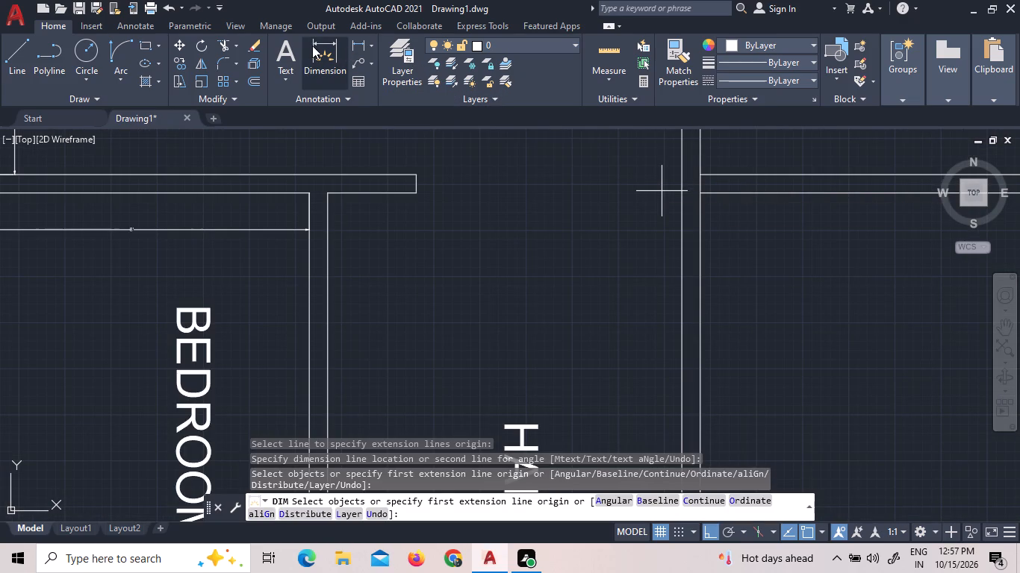
click(312, 46)
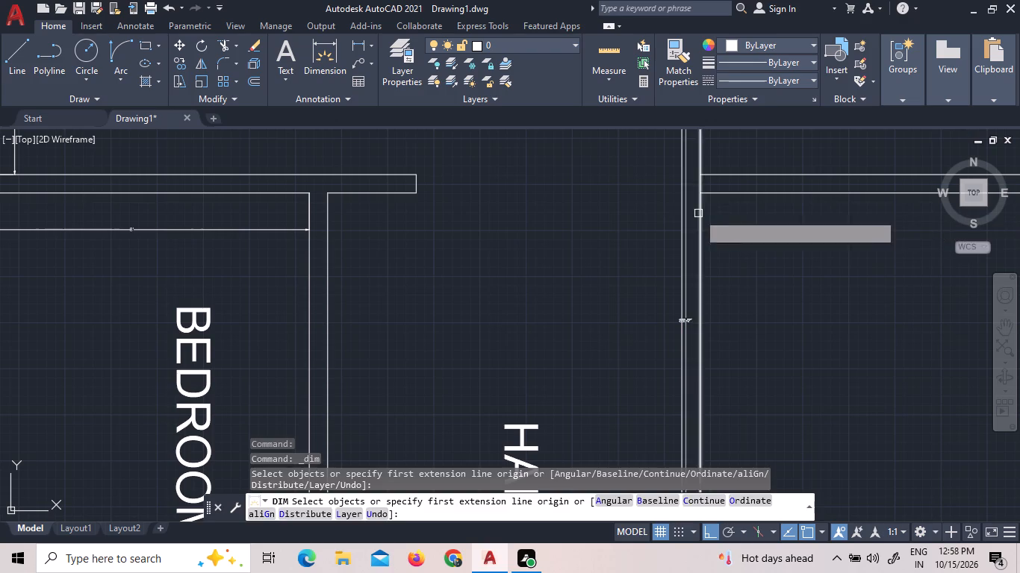
scroll(614, 270, down, 2)
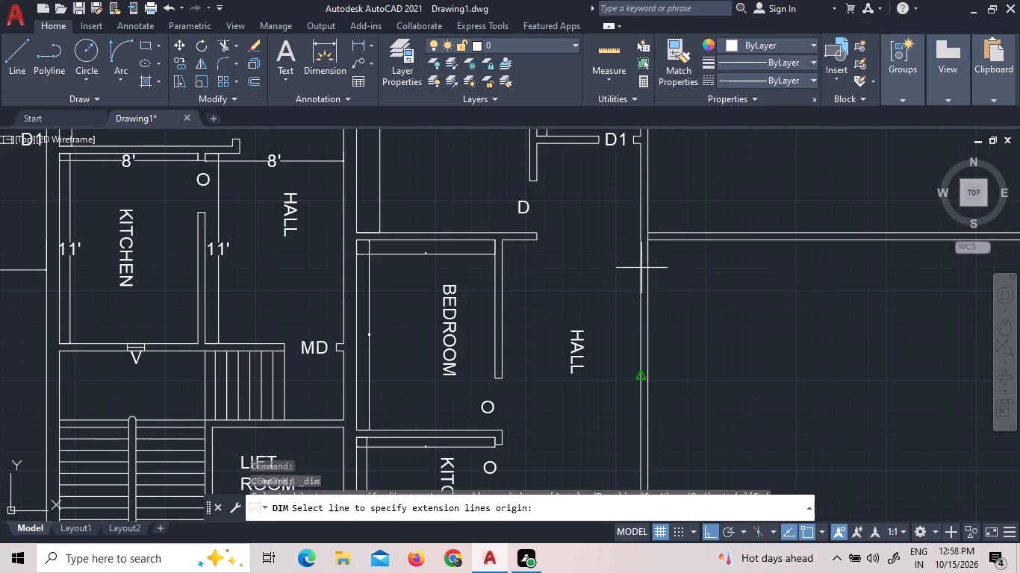
click(641, 268)
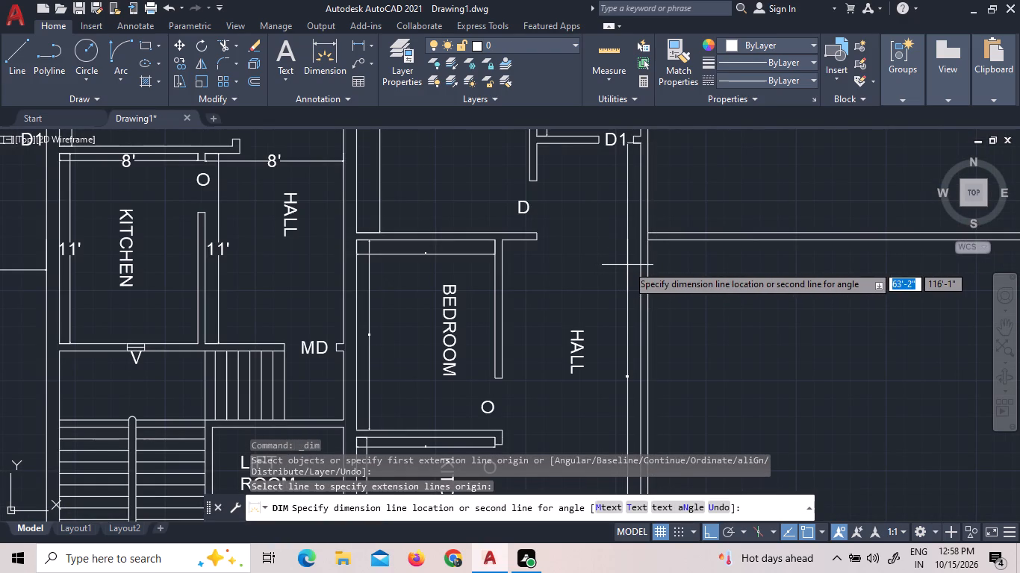
click(627, 265)
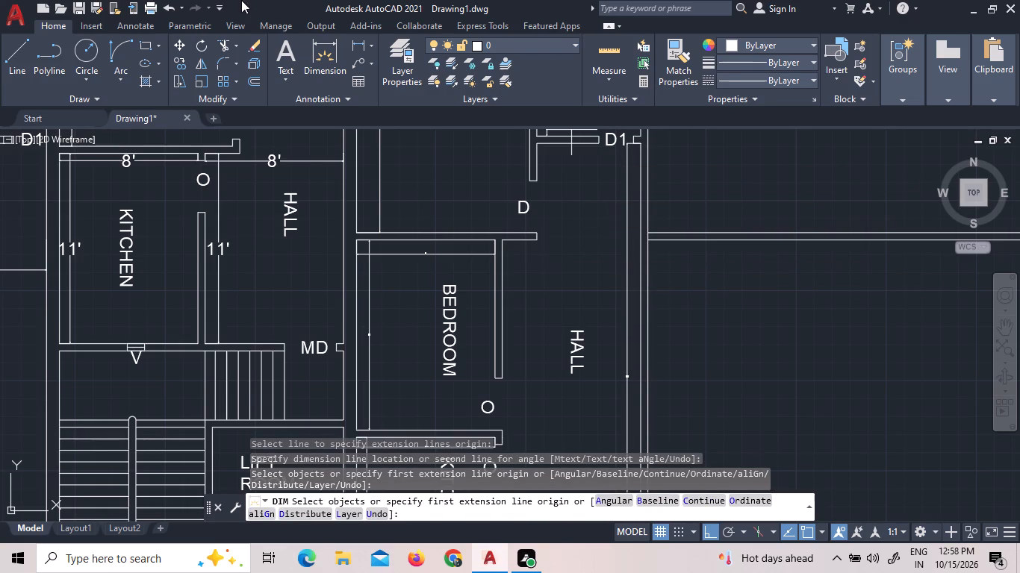
Add a linear dimension for the new apartment hall's east-west width, just south of the bedroom's north wall line.
click(329, 48)
click(356, 46)
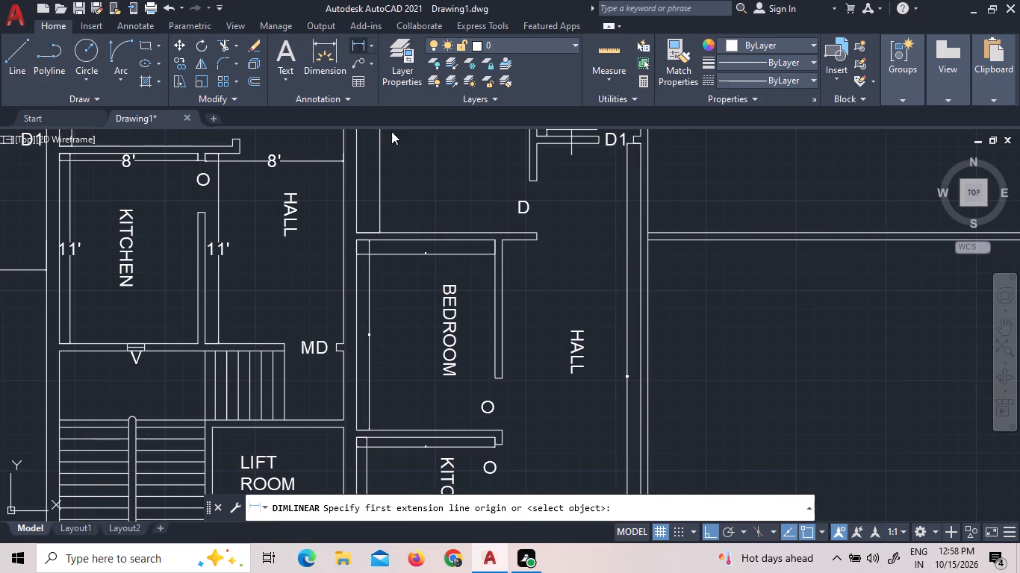
click(499, 239)
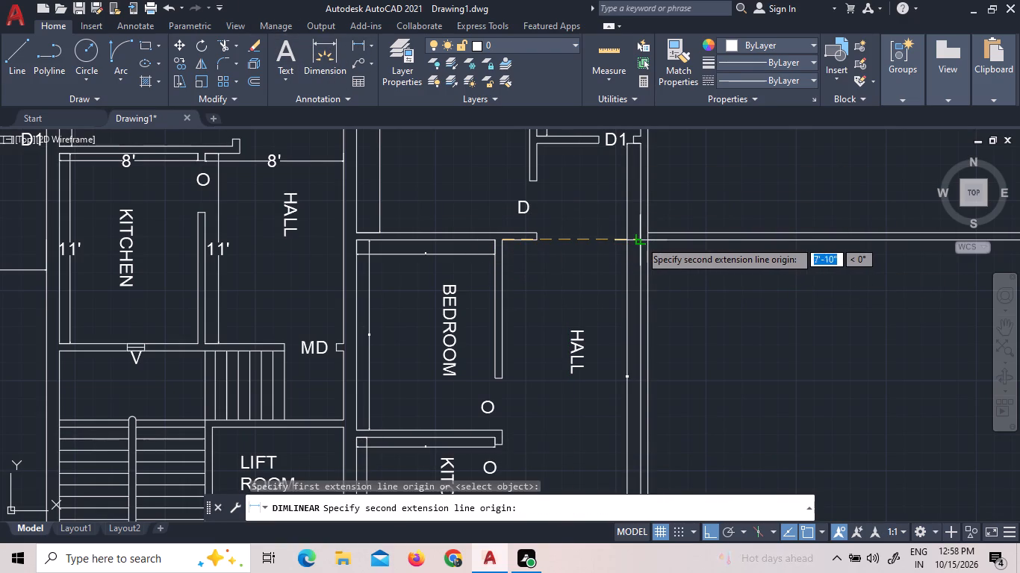
scroll(644, 245, up, 2)
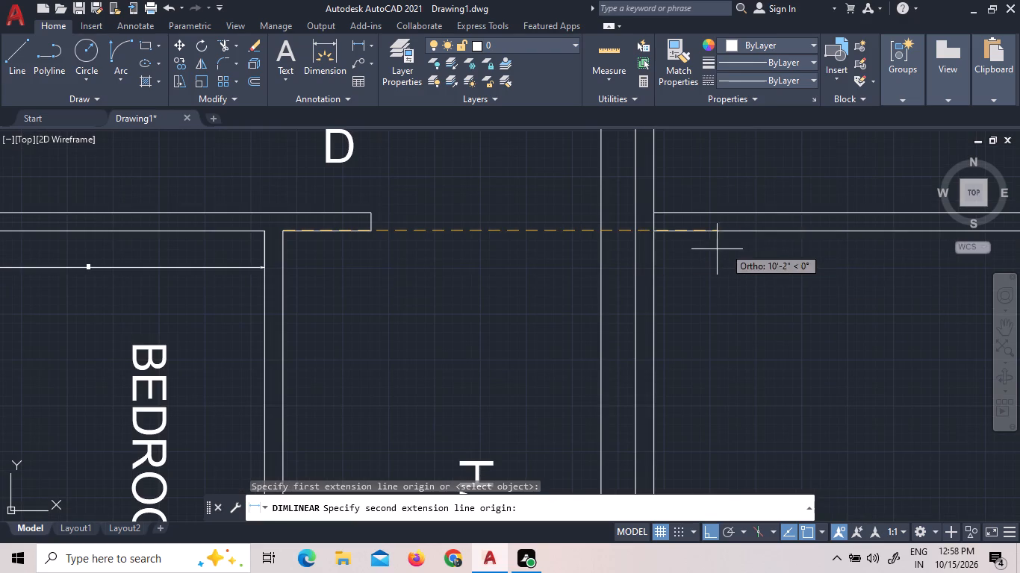
click(637, 230)
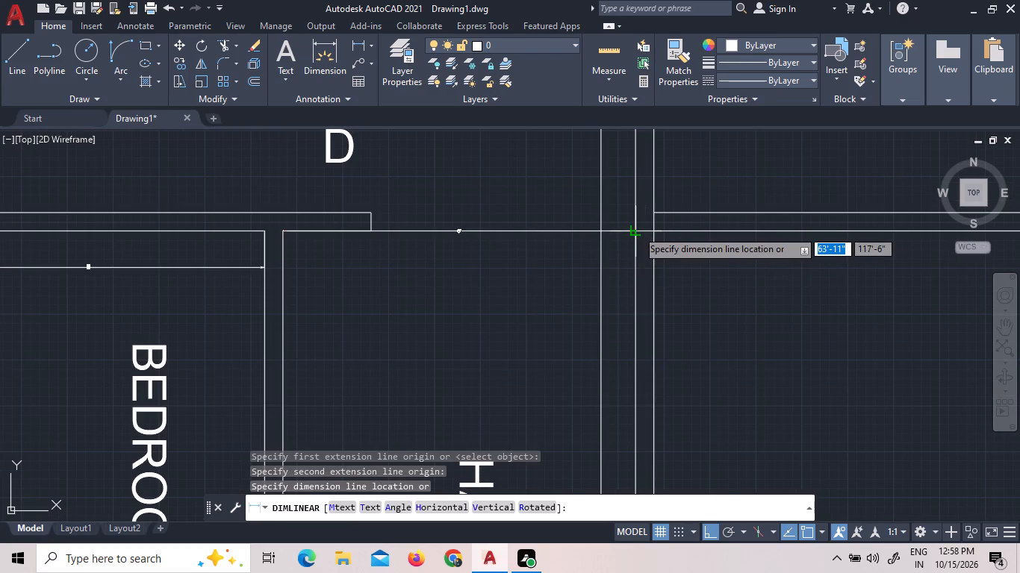
click(631, 279)
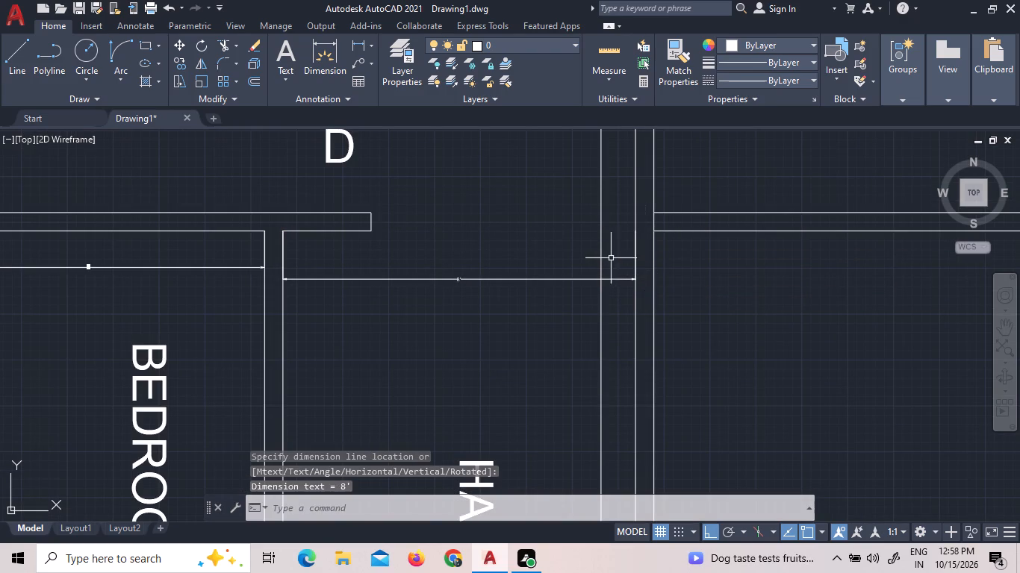
Delete the new hall's north-south length dimension placed just inside its east wall.
right_click(611, 257)
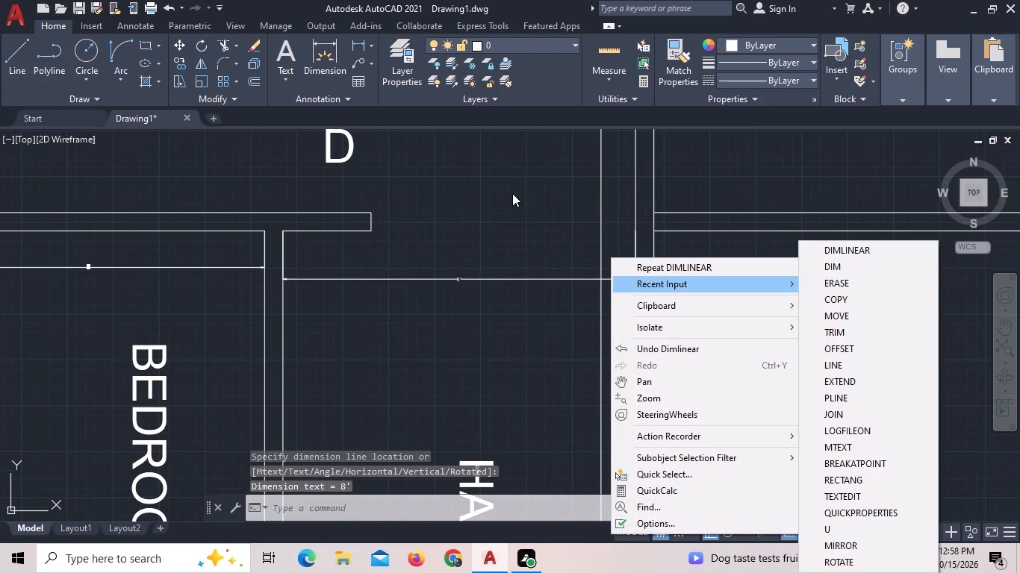
click(512, 193)
click(583, 224)
click(593, 223)
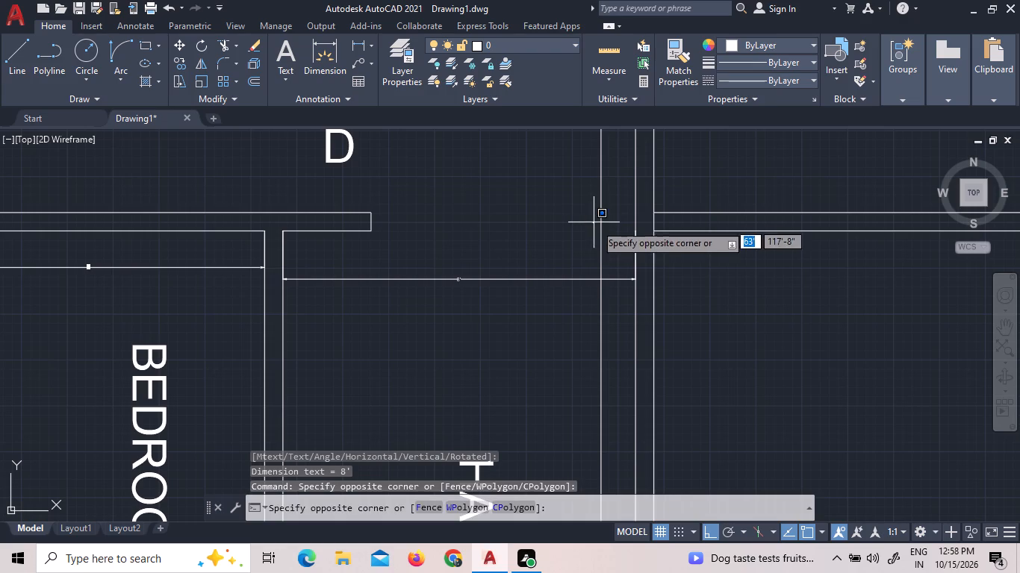
double_click(605, 233)
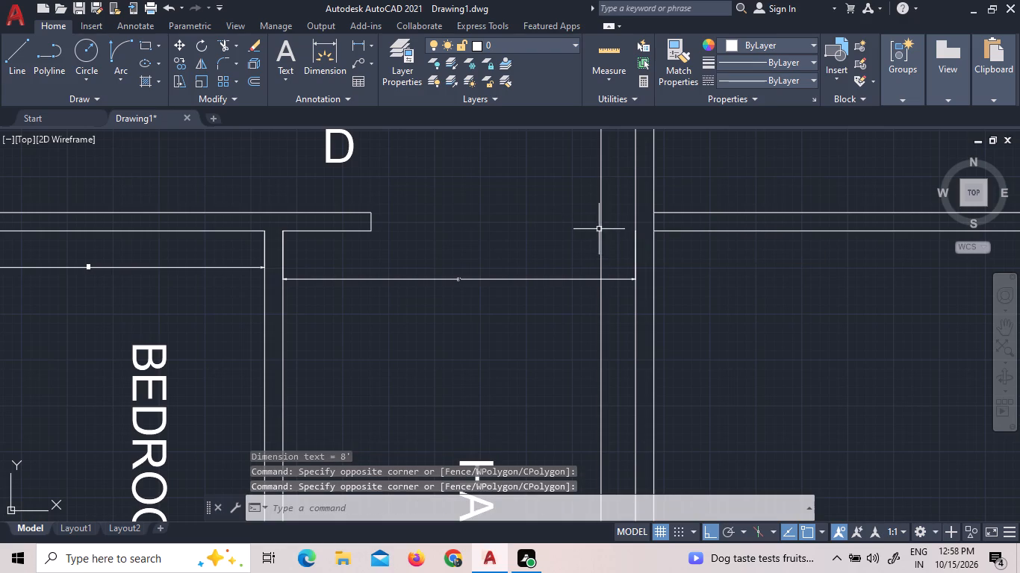
click(599, 229)
click(594, 226)
click(603, 226)
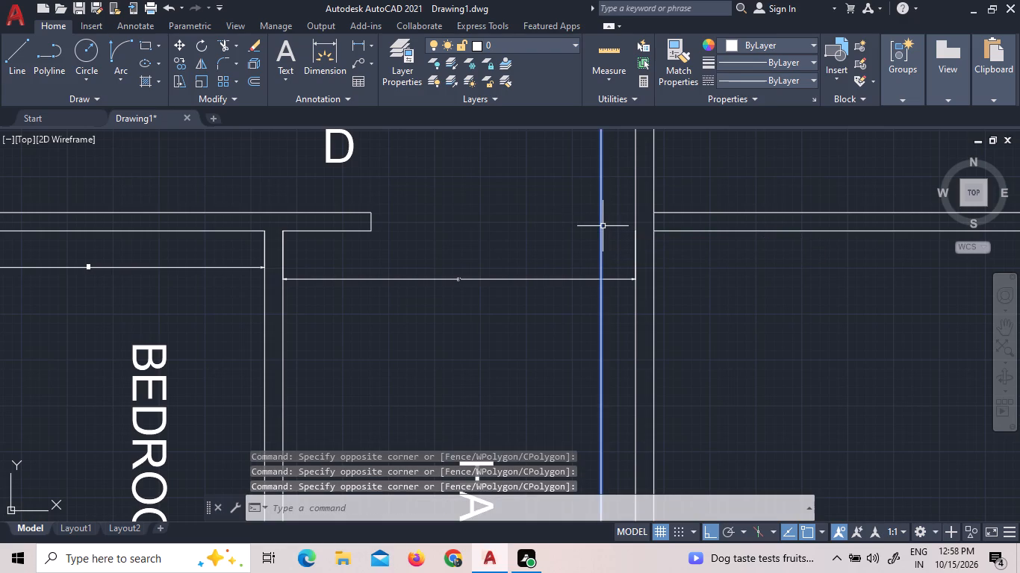
key(Delete)
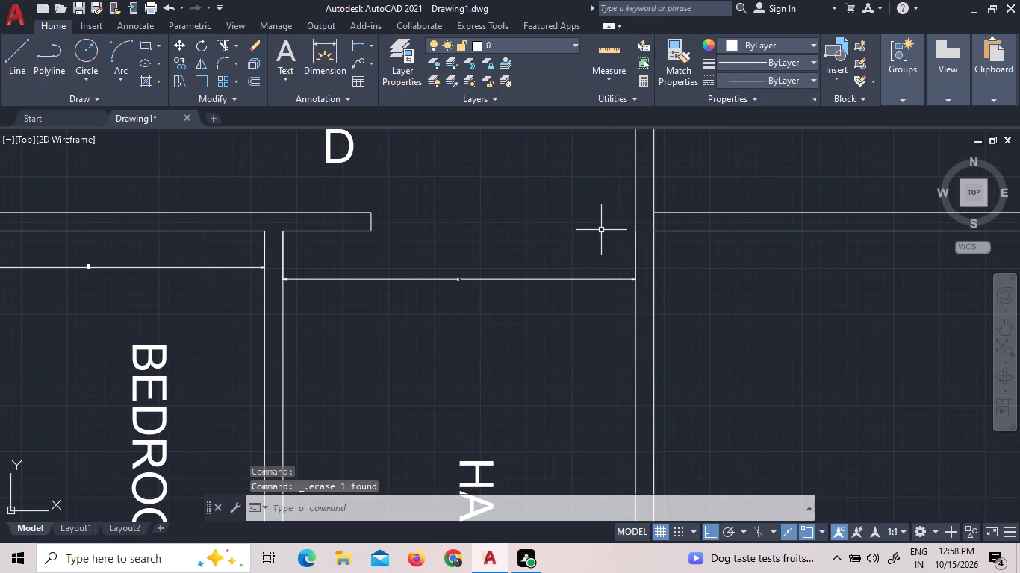
Dimension the new hall's north-south length just east of the bedroom and kitchen walls, from the south wall to the bedroom's north wall.
scroll(601, 230, down, 3)
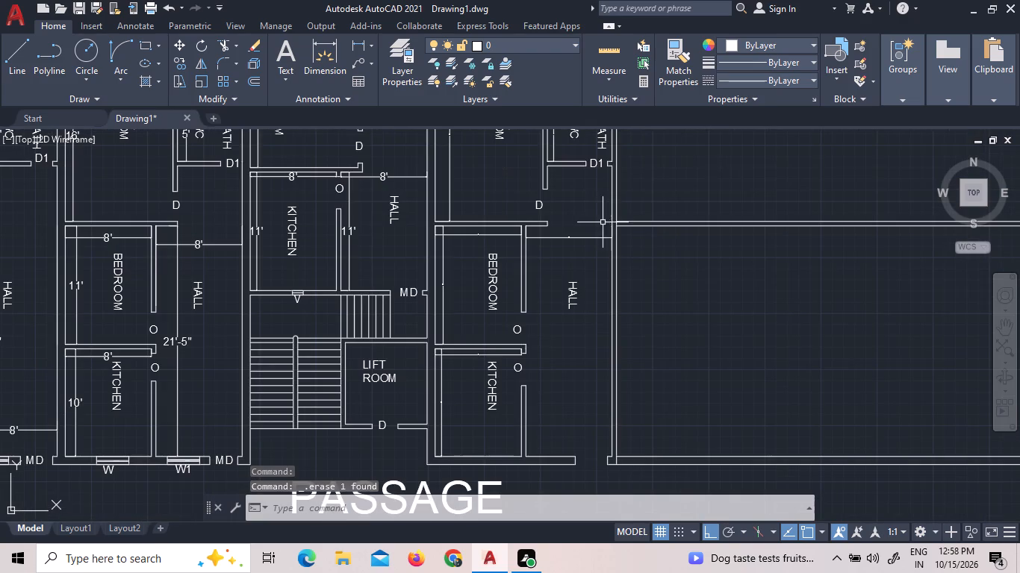
click(336, 44)
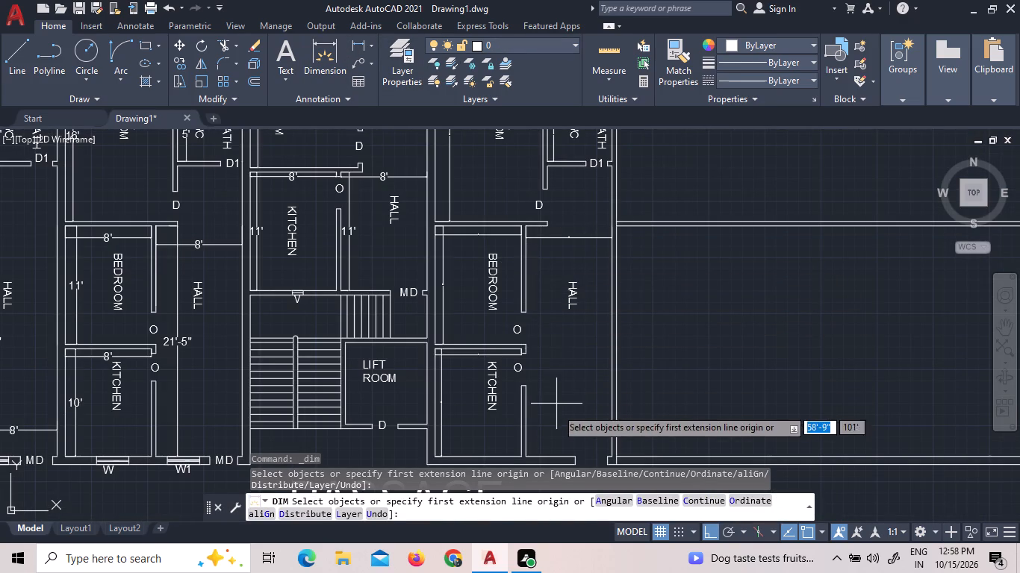
scroll(524, 458, up, 3)
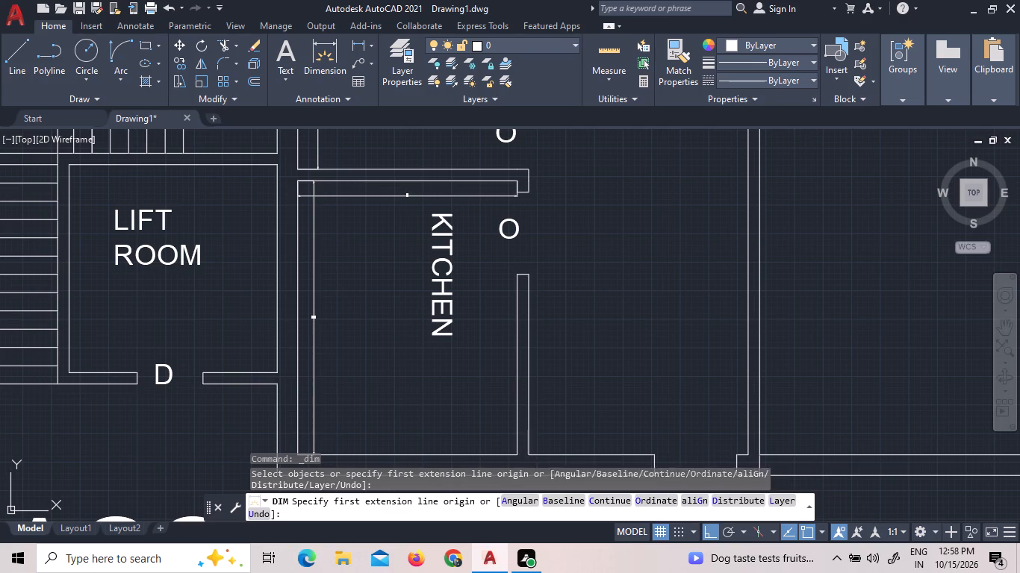
click(528, 457)
scroll(538, 369, down, 6)
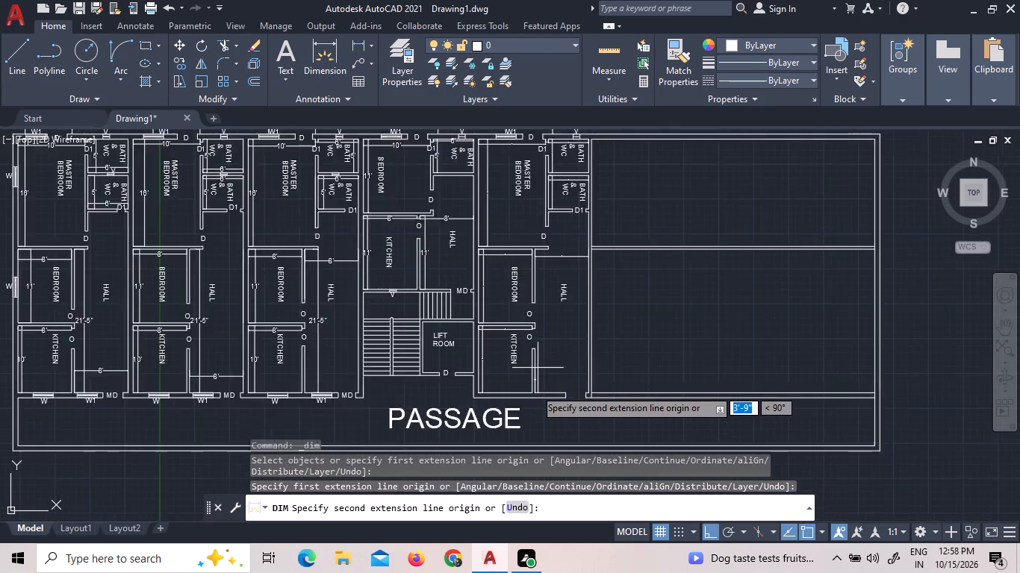
scroll(532, 324, up, 3)
scroll(563, 385, up, 3)
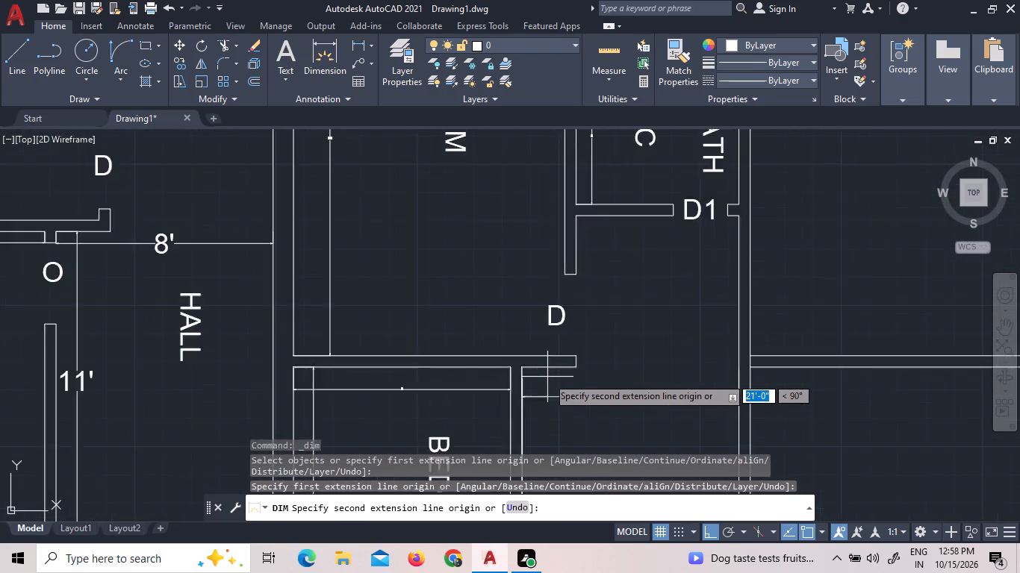
scroll(547, 377, up, 1)
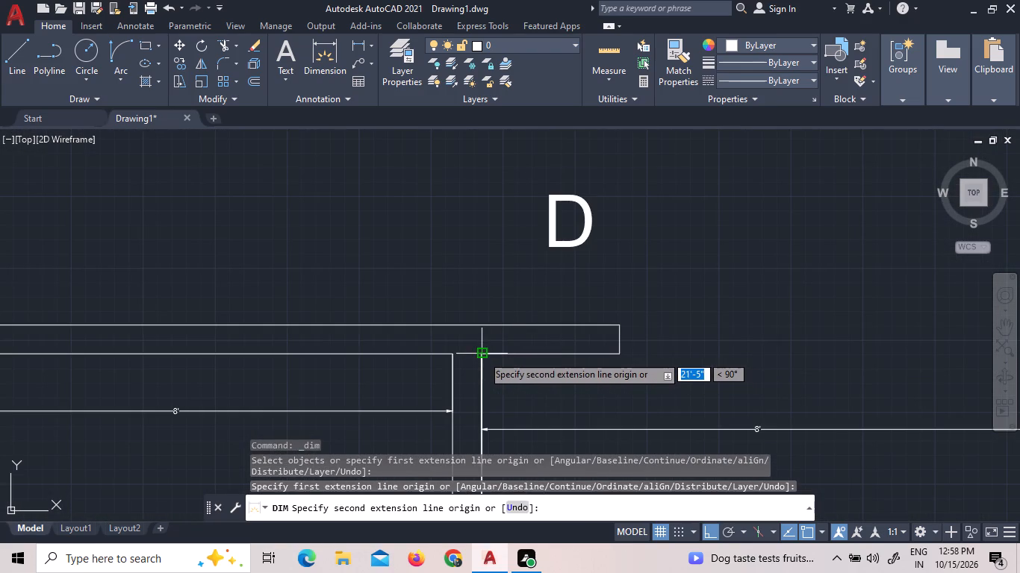
click(482, 355)
click(538, 374)
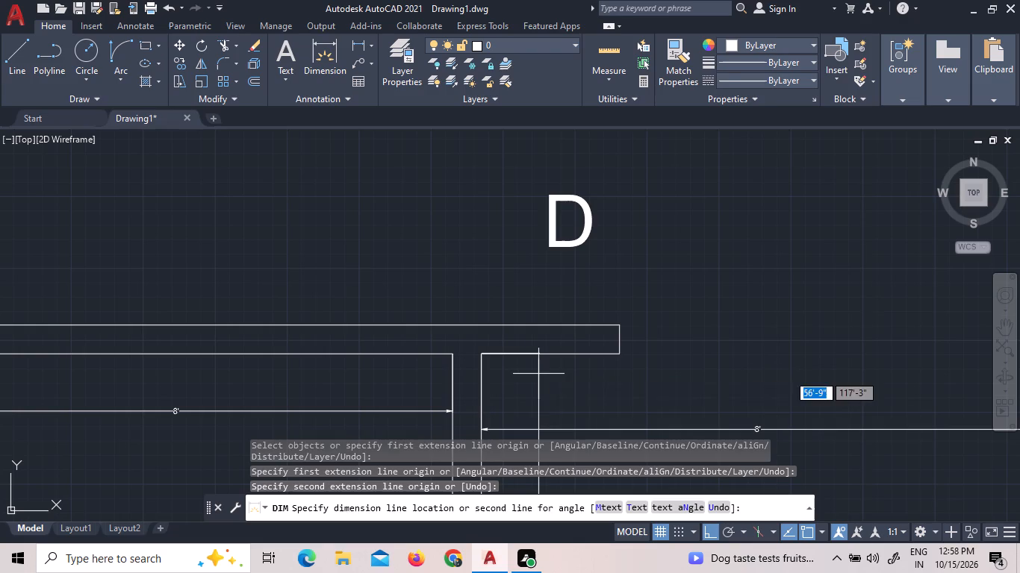
Set the text height of the new master bedroom's width dimension to 9".
scroll(556, 323, down, 7)
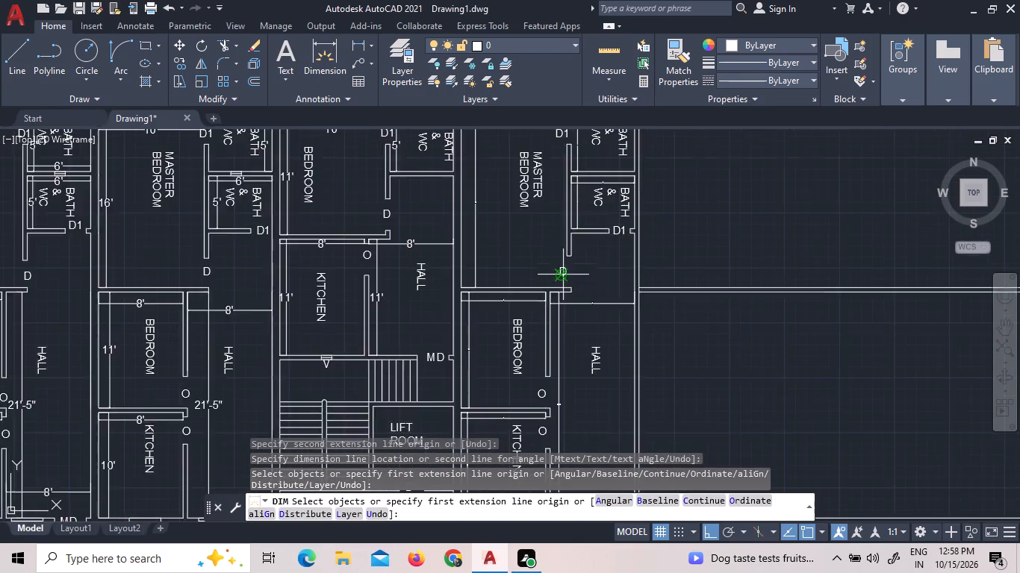
scroll(541, 191, up, 4)
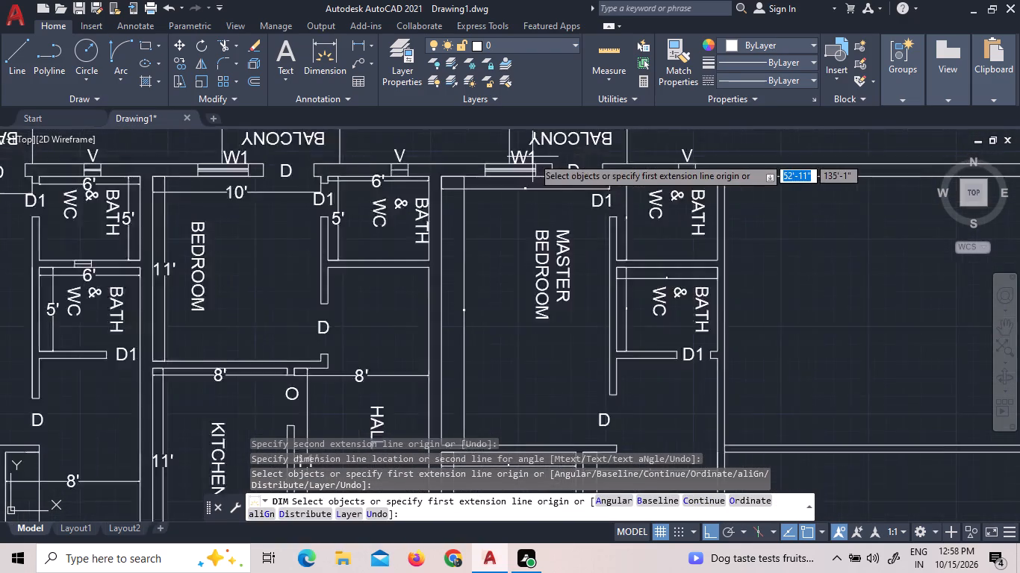
scroll(532, 157, up, 2)
right_click(488, 369)
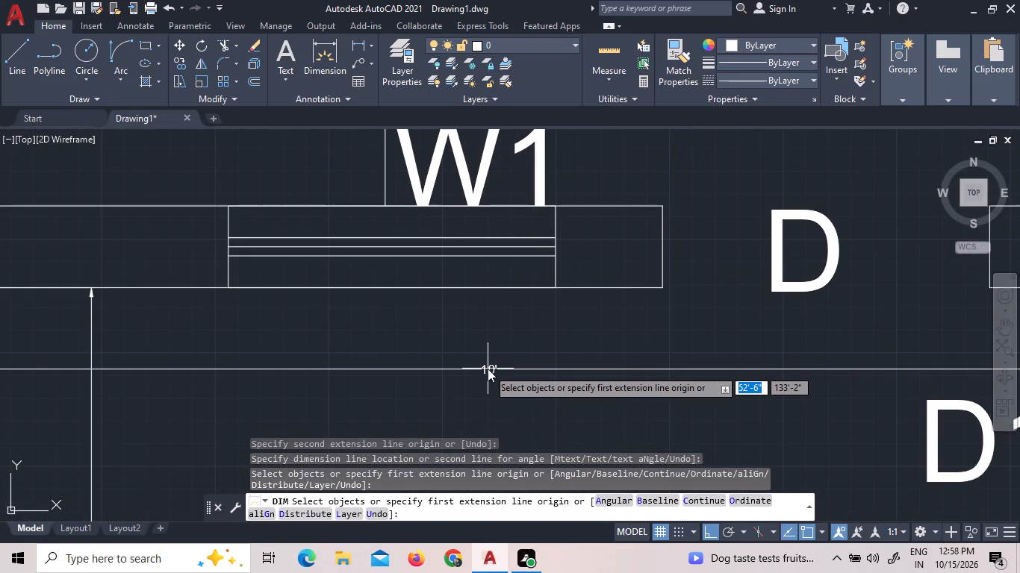
click(551, 78)
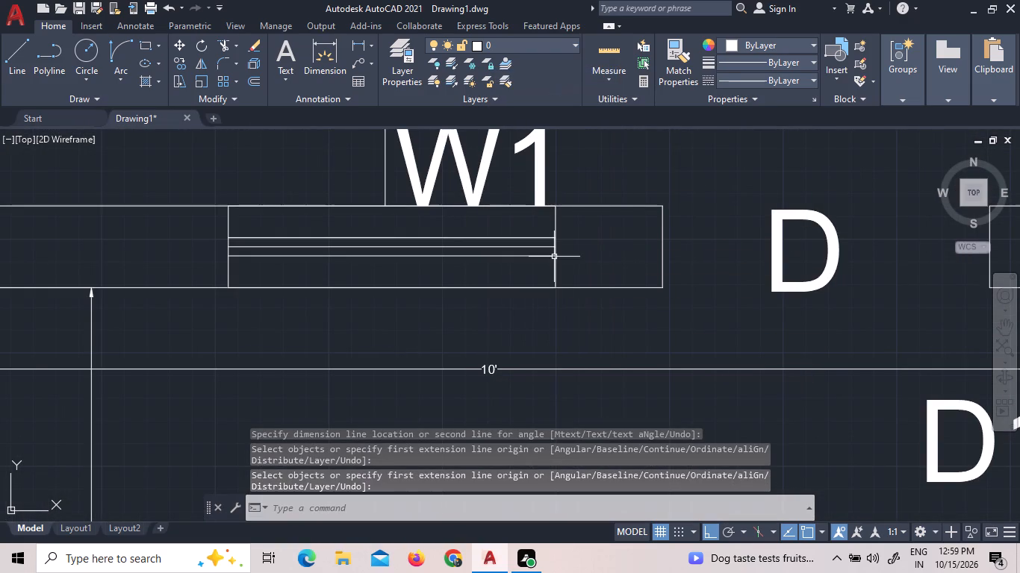
triple_click(494, 370)
click(494, 370)
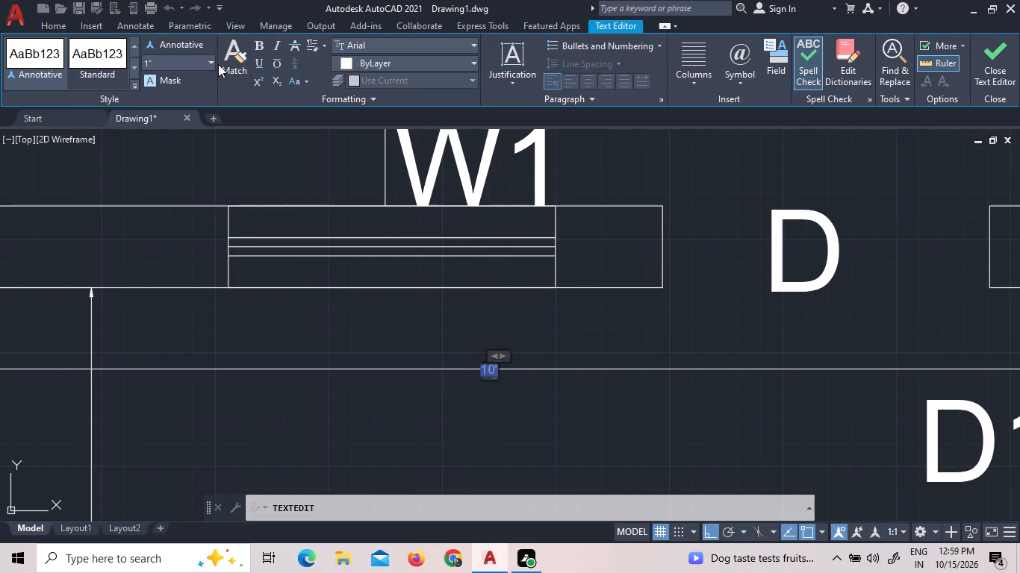
click(211, 61)
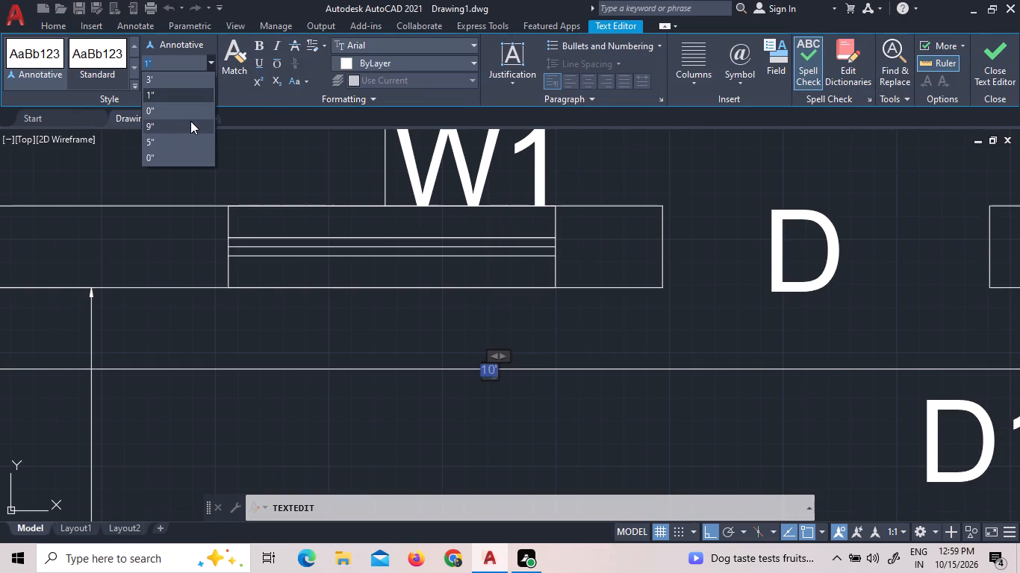
click(185, 128)
click(191, 326)
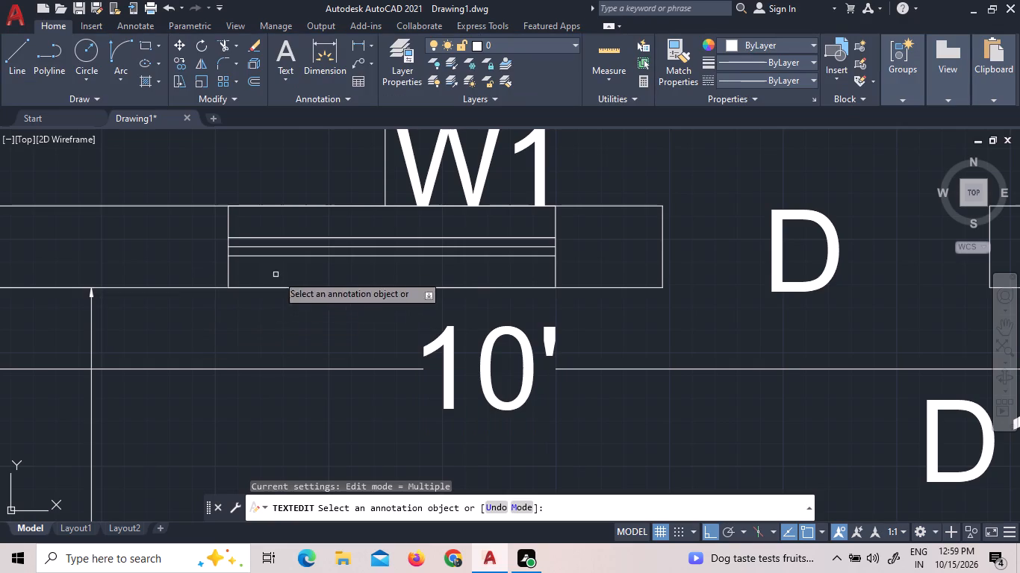
Set the text height of the new northern Bath & WC's width dimension to 9".
scroll(332, 291, down, 3)
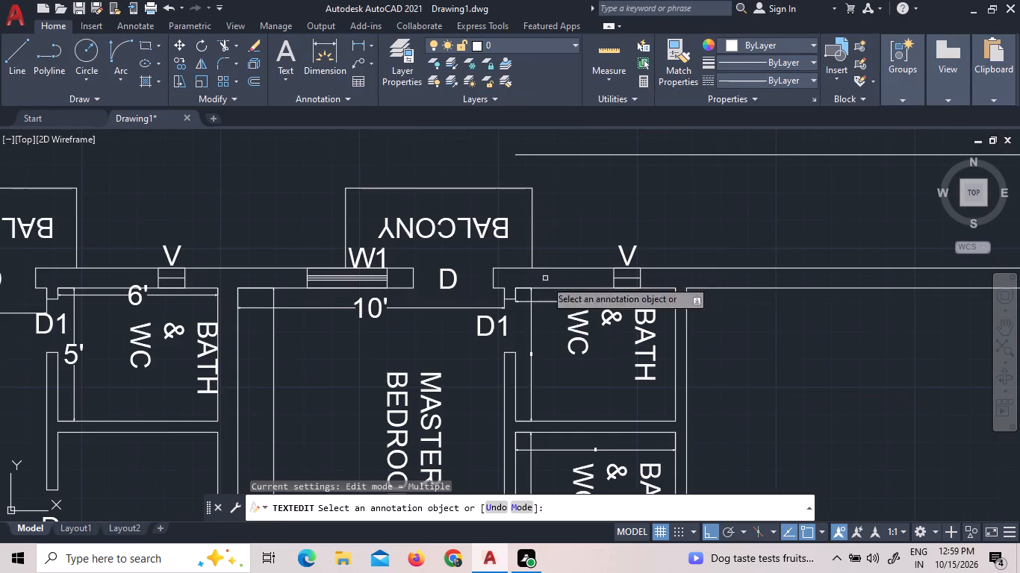
scroll(577, 307, up, 5)
scroll(665, 326, up, 3)
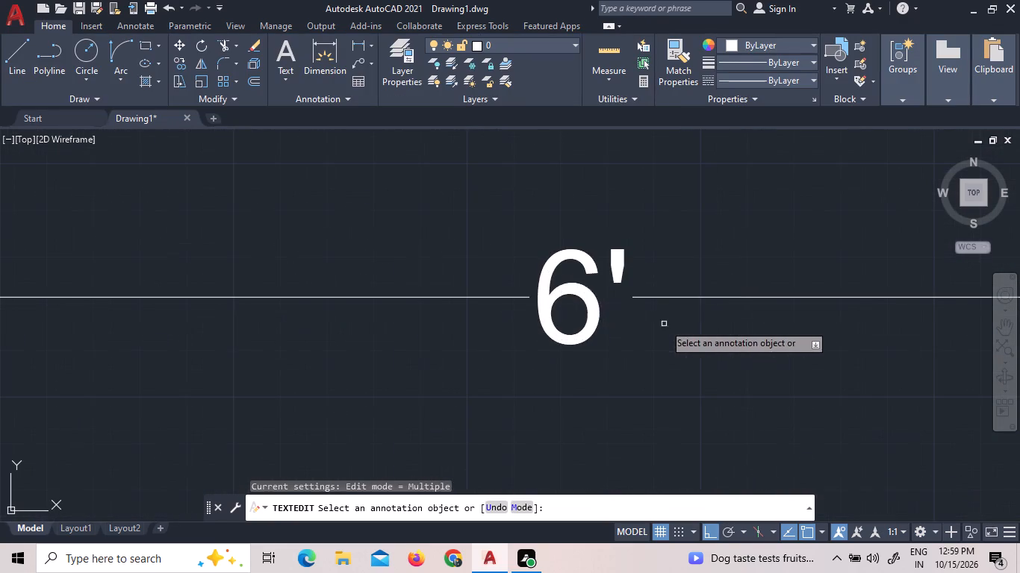
triple_click(571, 257)
double_click(571, 257)
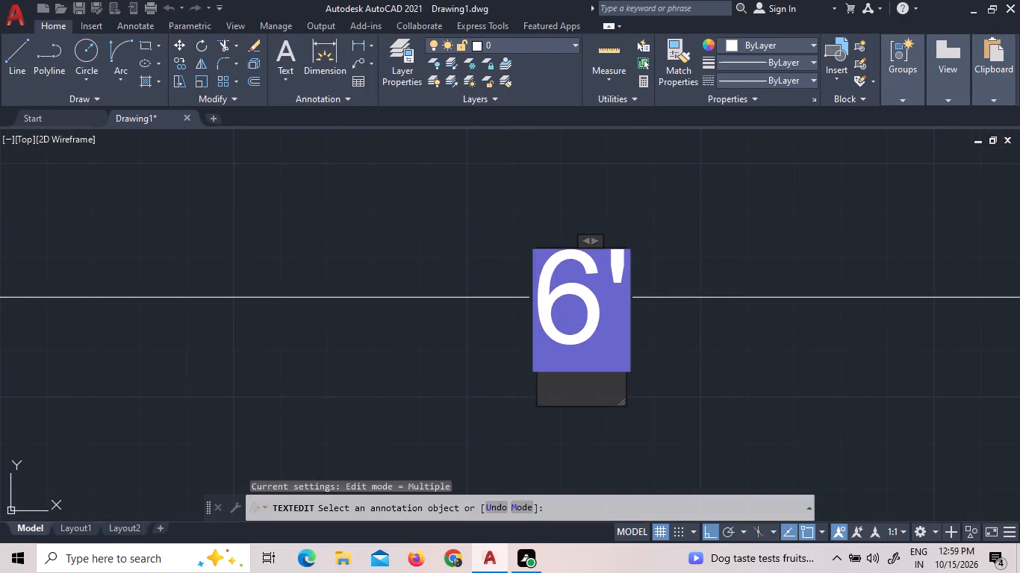
click(590, 291)
click(597, 304)
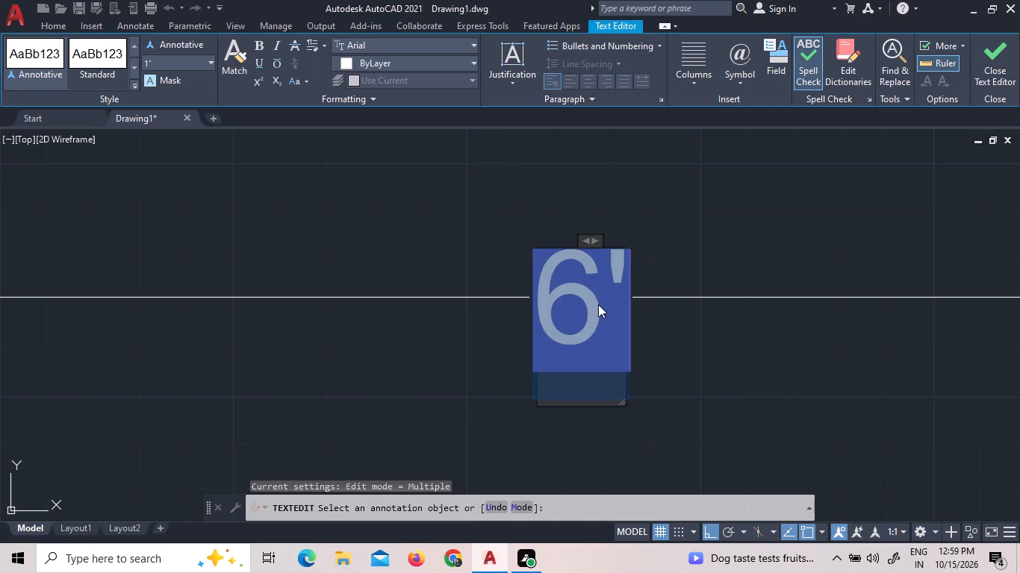
click(211, 61)
click(182, 130)
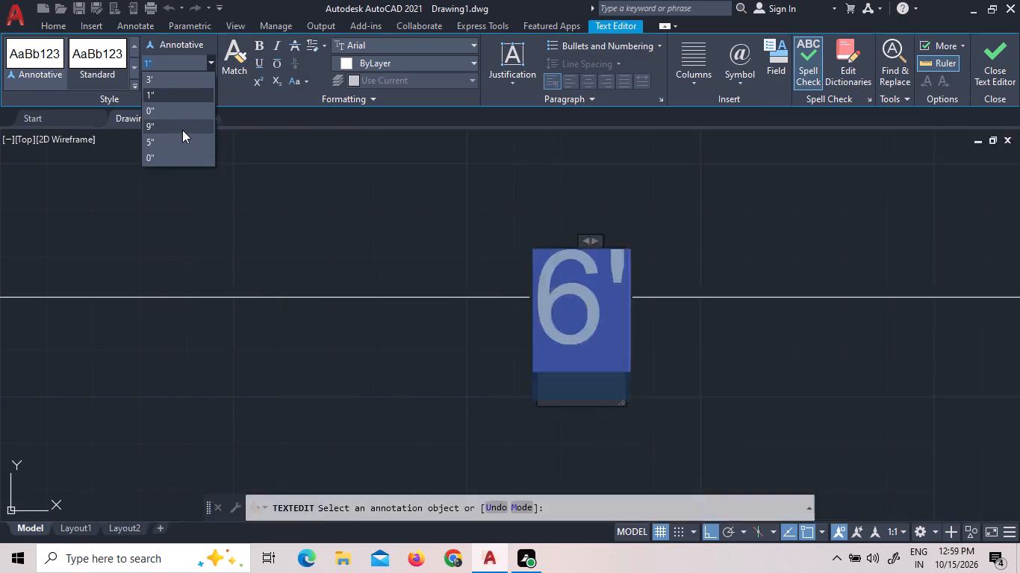
click(75, 178)
Set the text height of the new northern Bath & WC's north-south length dimension to 9".
scroll(451, 334, down, 7)
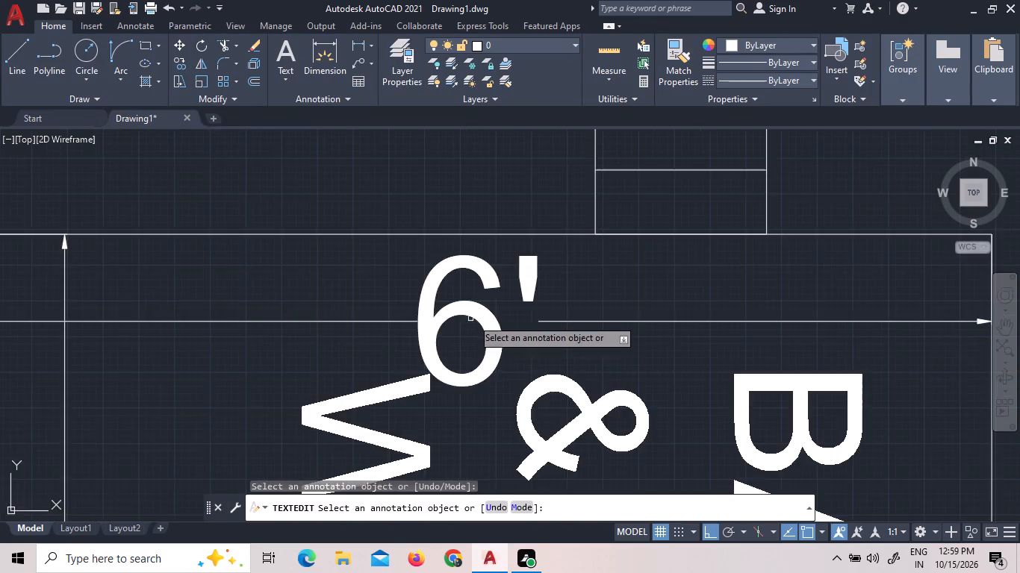
scroll(485, 320, down, 4)
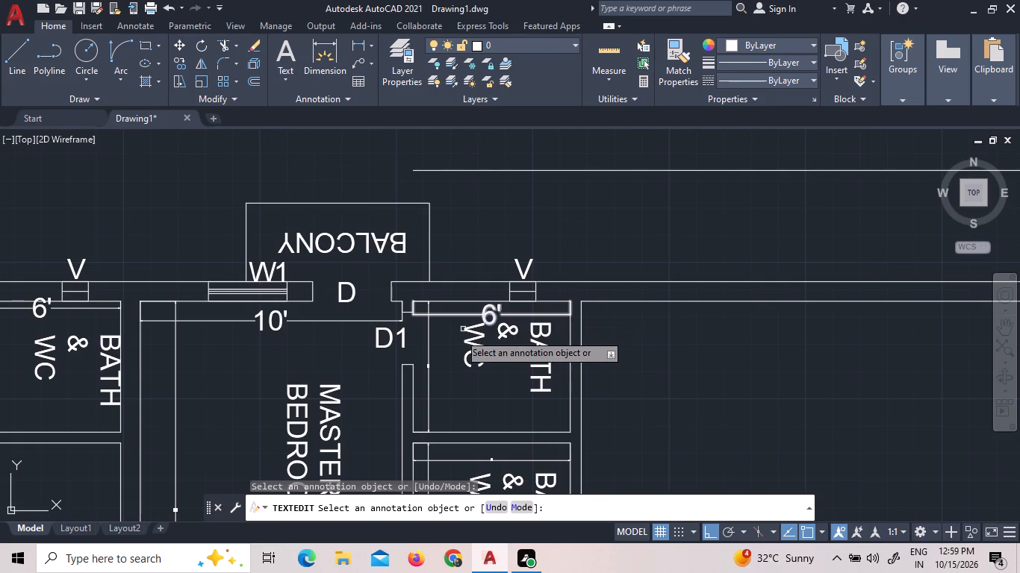
scroll(426, 363, up, 3)
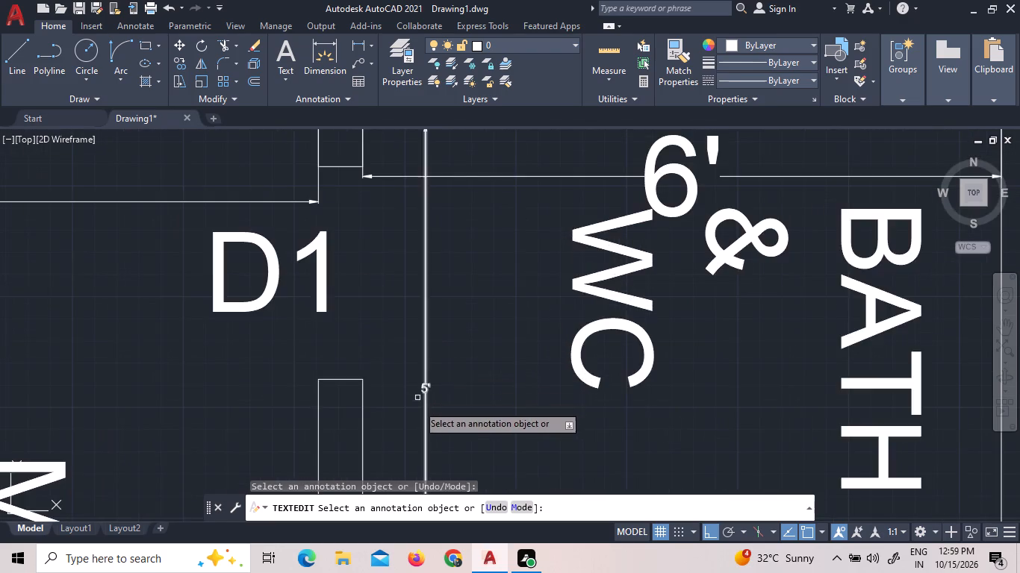
scroll(417, 404, up, 6)
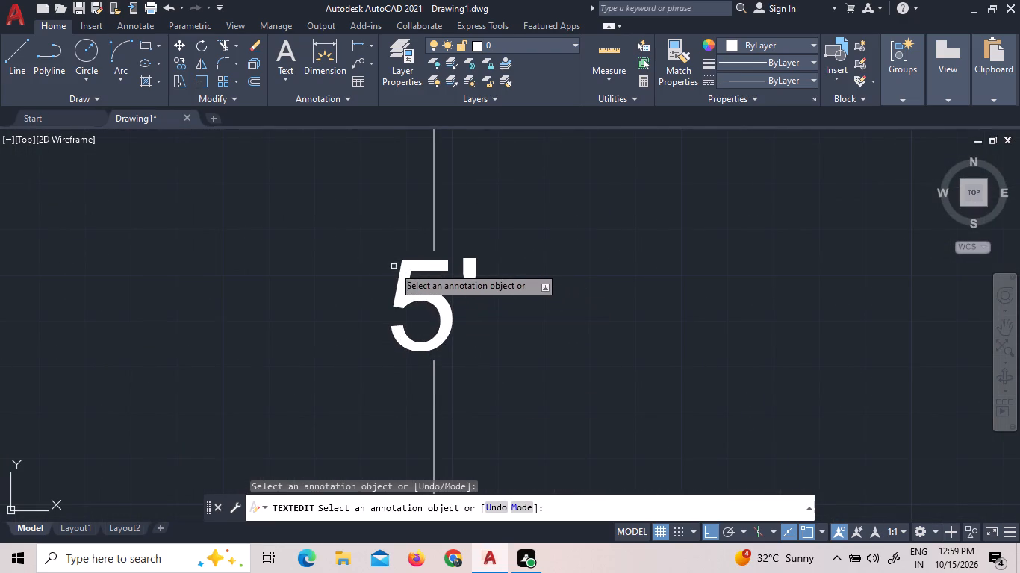
triple_click(411, 269)
click(411, 269)
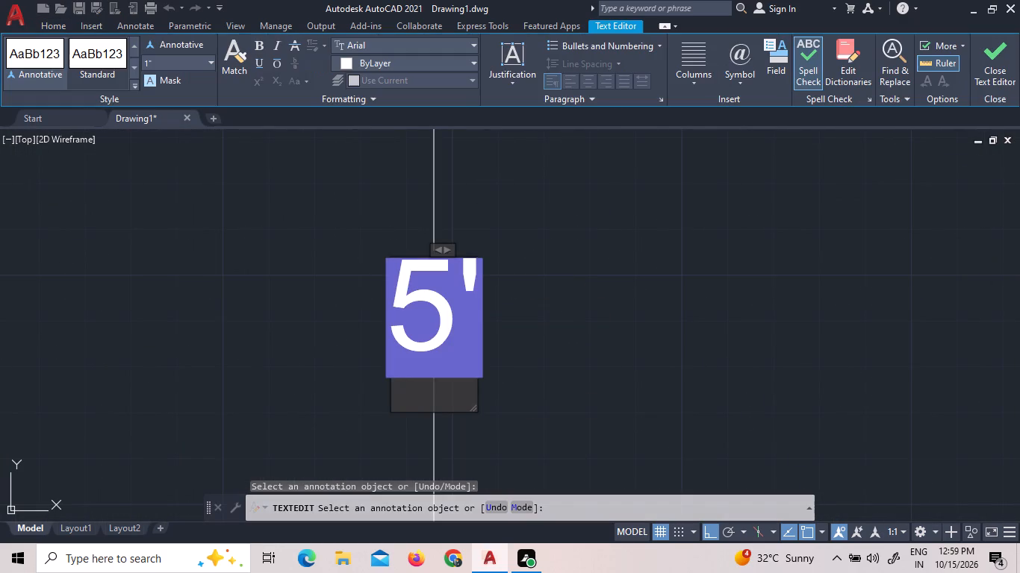
click(422, 283)
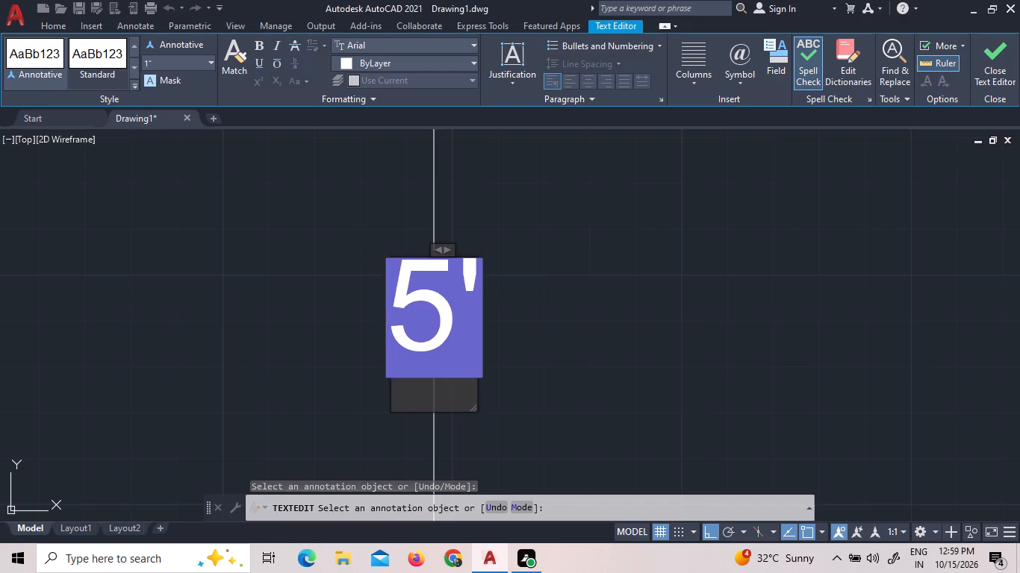
click(460, 317)
click(214, 66)
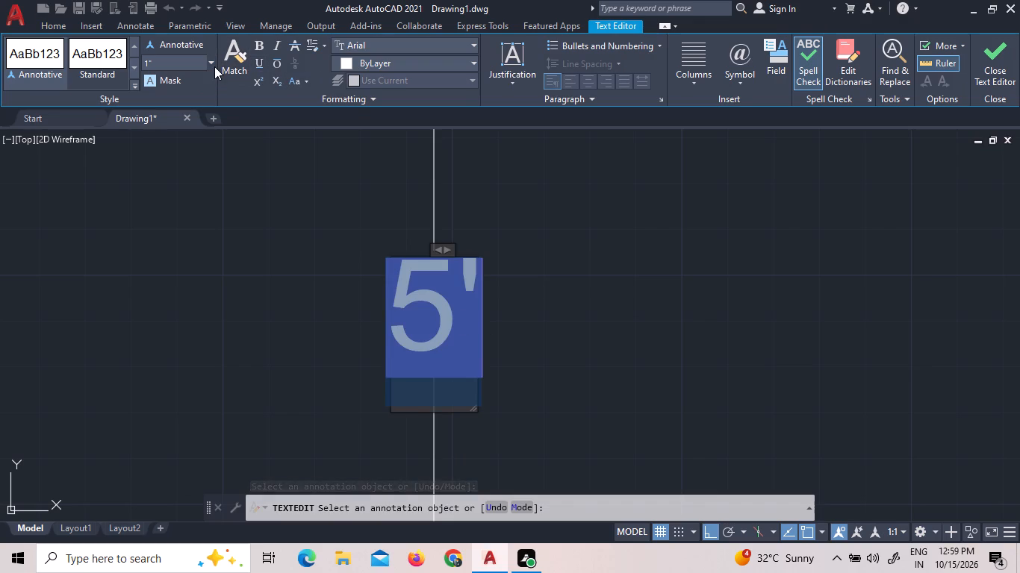
click(190, 128)
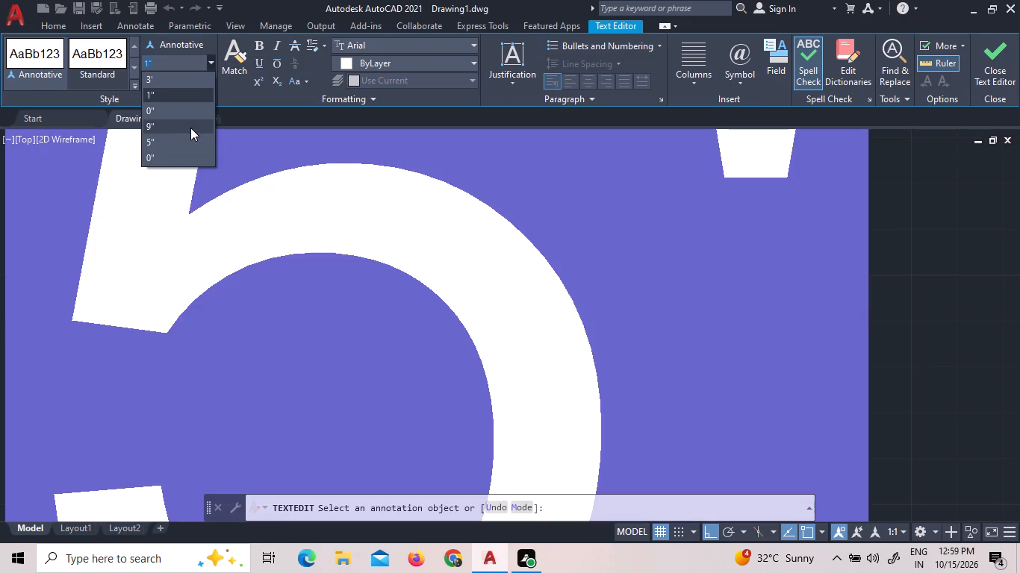
click(954, 339)
Set the text height of the new master bedroom's north-south length dimension to 9".
scroll(954, 339, down, 5)
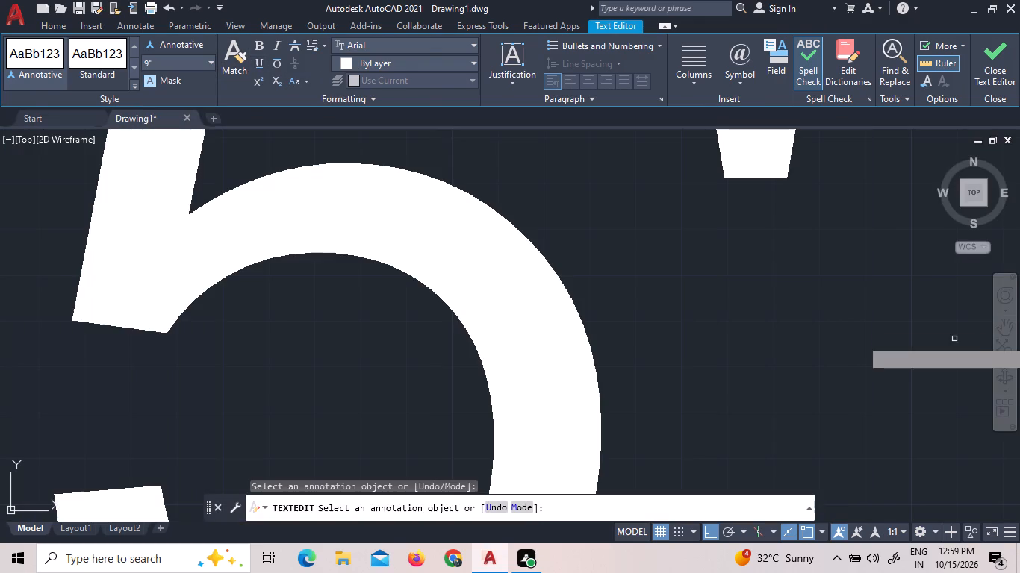
scroll(874, 313, down, 7)
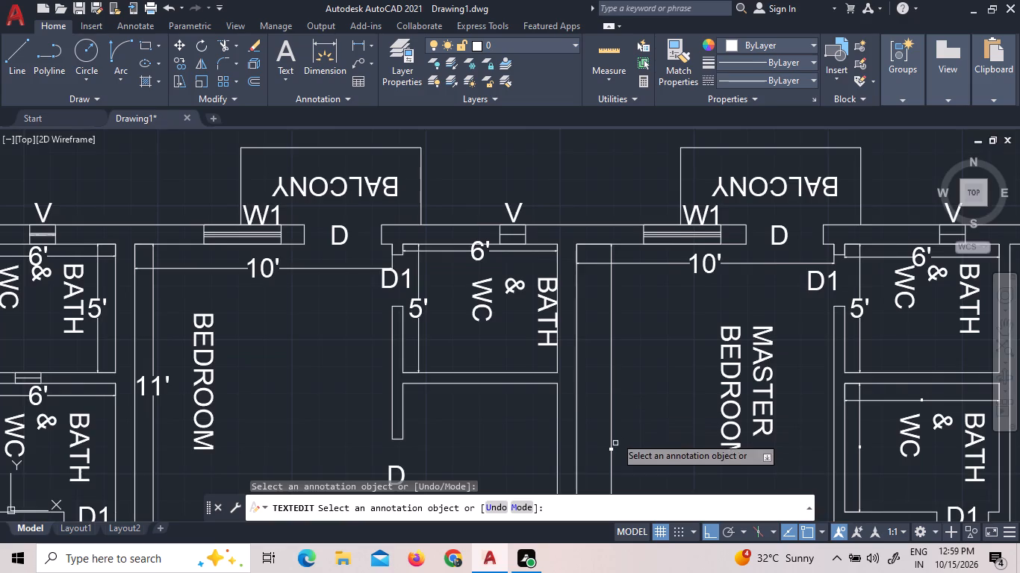
middle_drag(620, 402, 624, 254)
scroll(618, 293, up, 6)
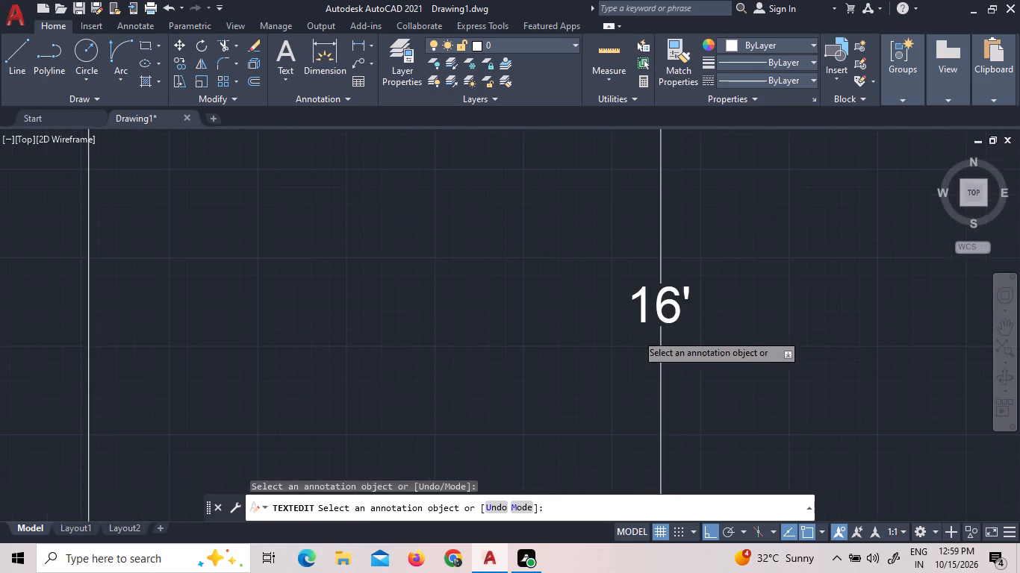
scroll(665, 316, up, 4)
triple_click(641, 257)
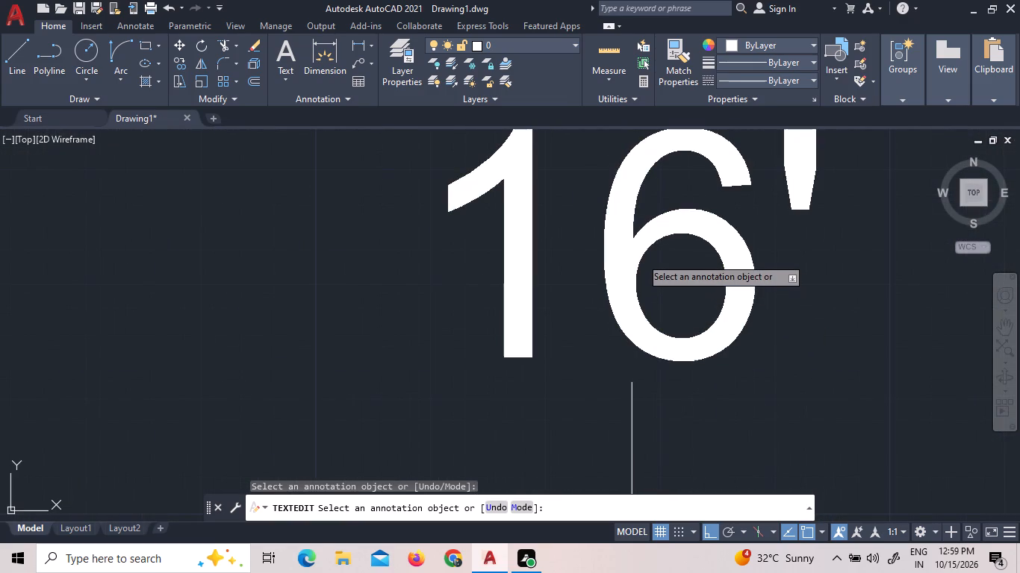
double_click(641, 257)
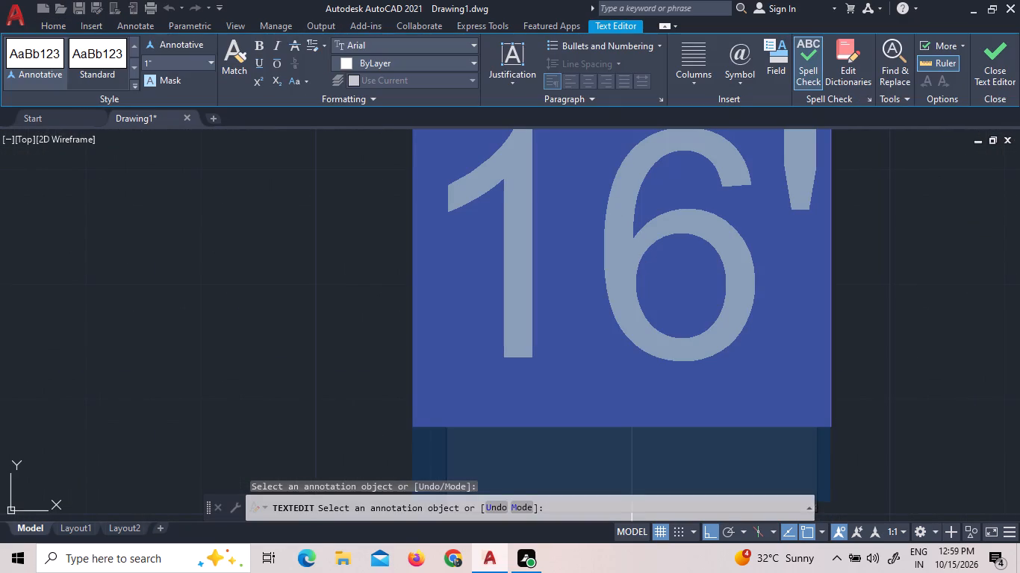
click(208, 63)
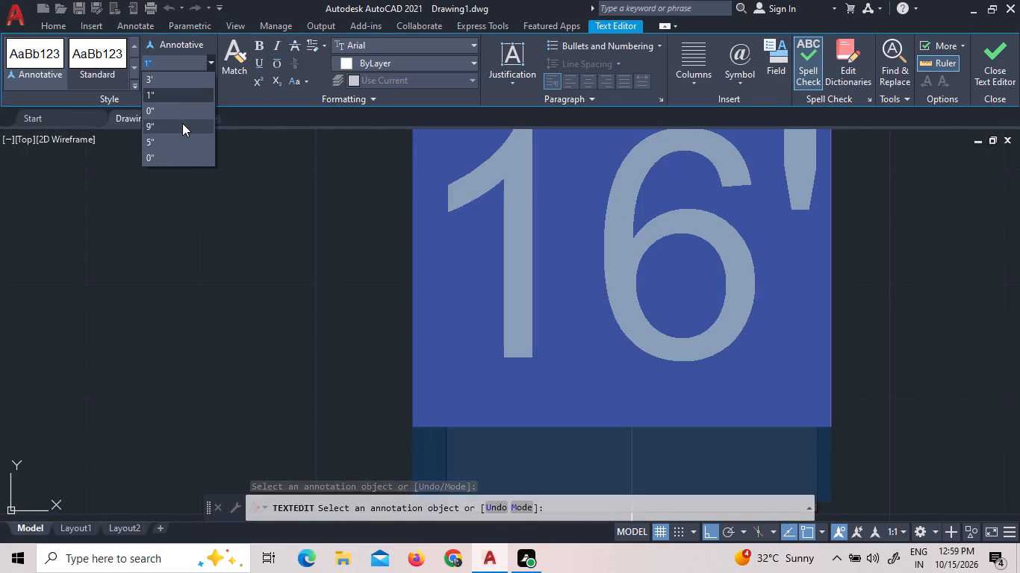
click(181, 124)
scroll(184, 136, down, 9)
scroll(347, 204, down, 2)
click(378, 217)
Set the text height of the new southern Bath & WC's width dimension to 9".
scroll(429, 242, down, 2)
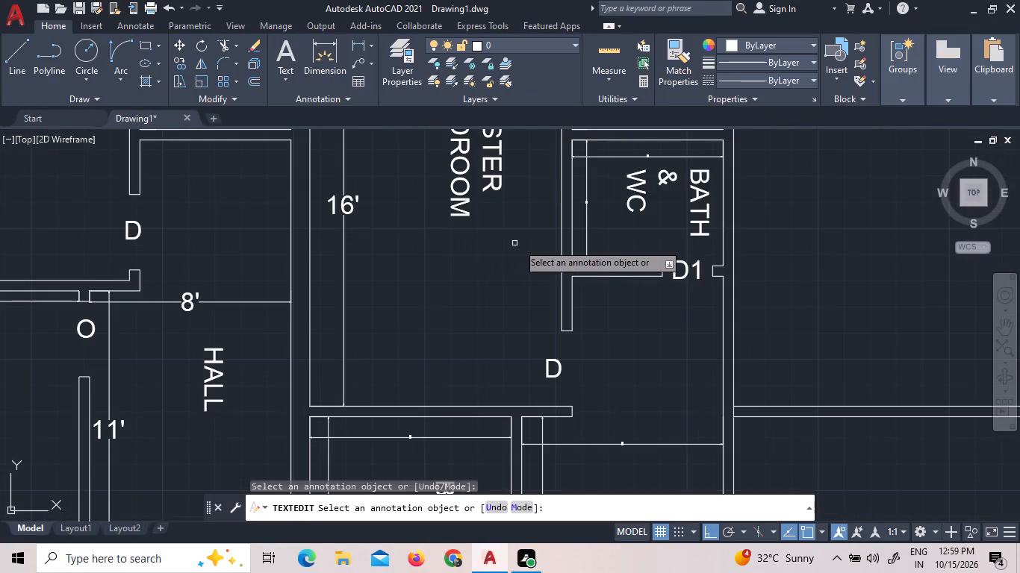
scroll(663, 168, up, 3)
scroll(652, 229, down, 3)
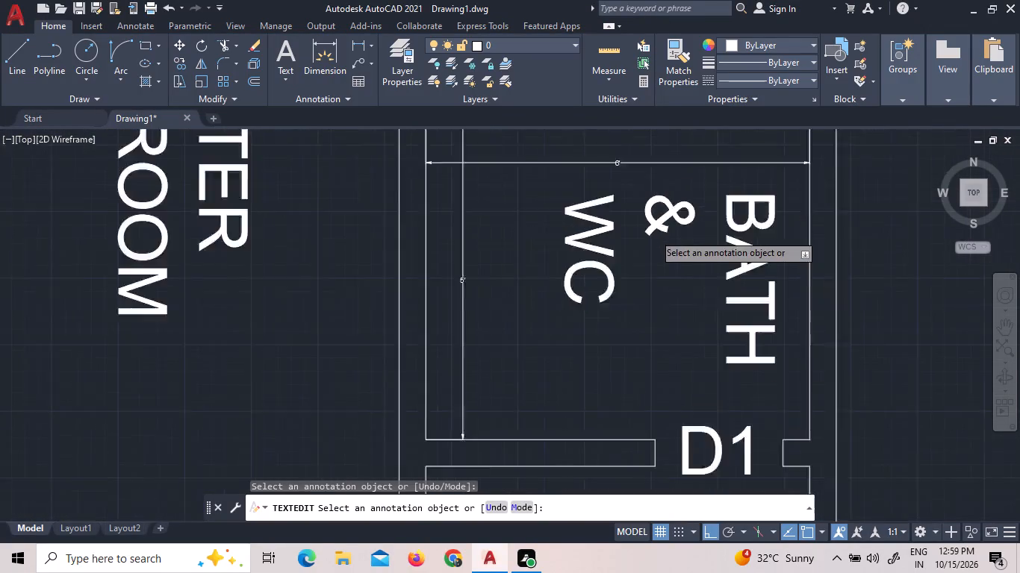
scroll(638, 183, up, 6)
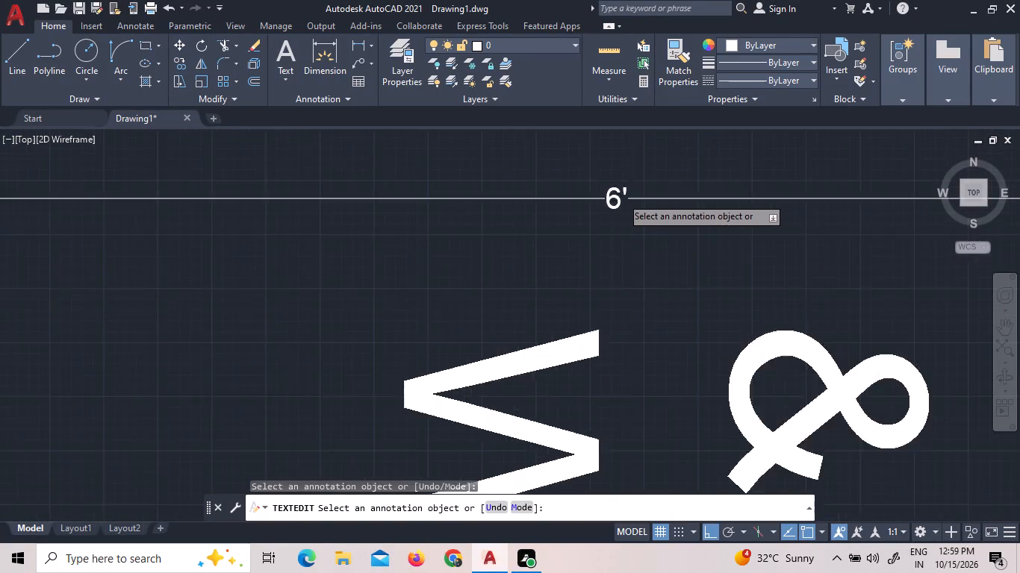
scroll(580, 185, up, 3)
triple_click(656, 213)
double_click(656, 213)
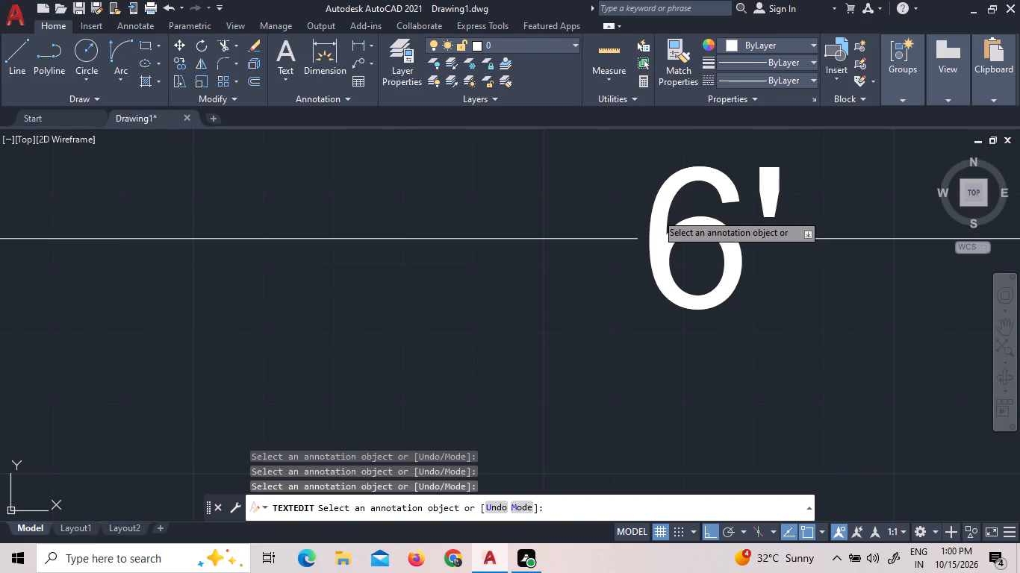
click(726, 234)
right_click(726, 234)
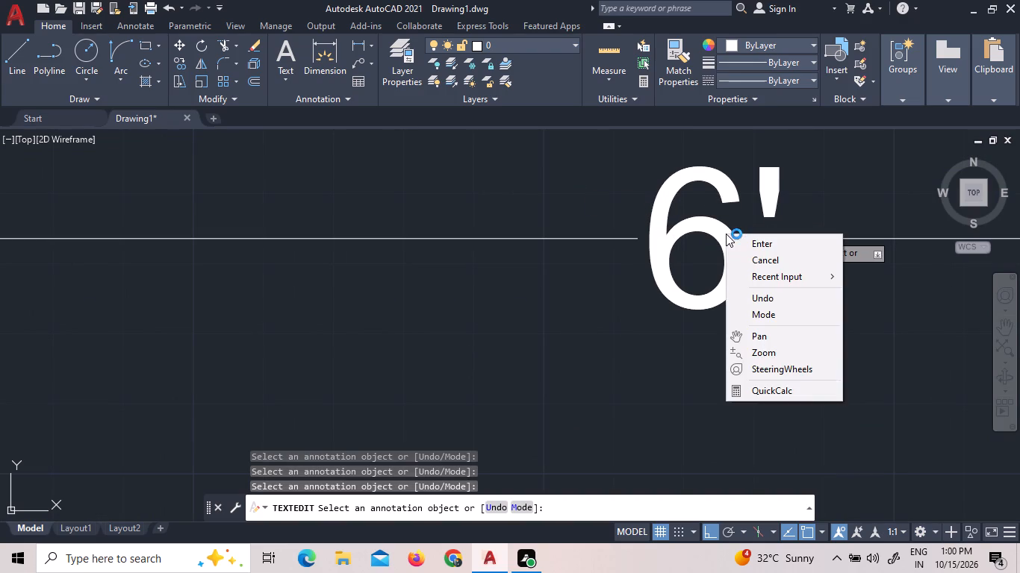
click(736, 243)
triple_click(716, 236)
double_click(716, 236)
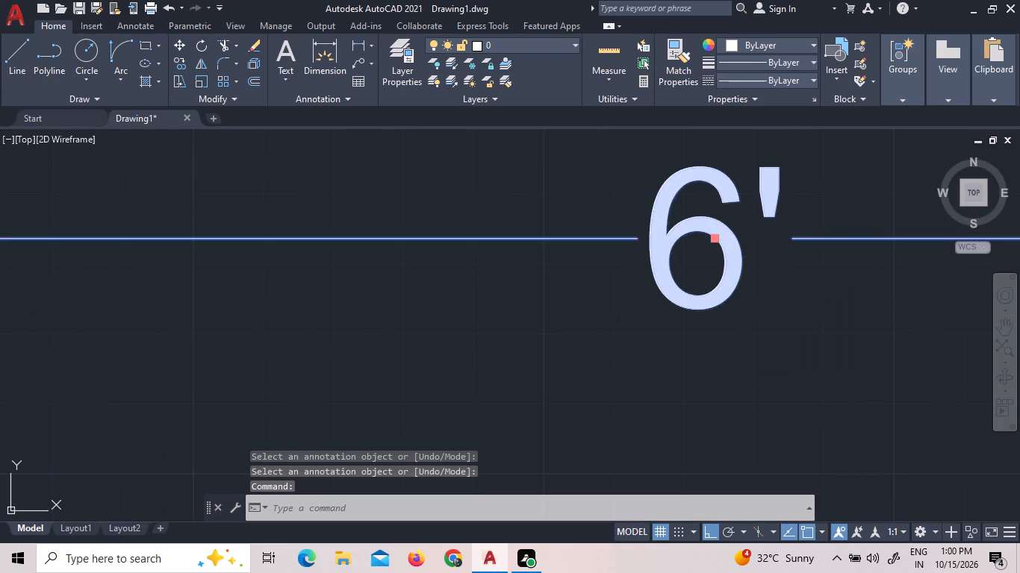
click(715, 236)
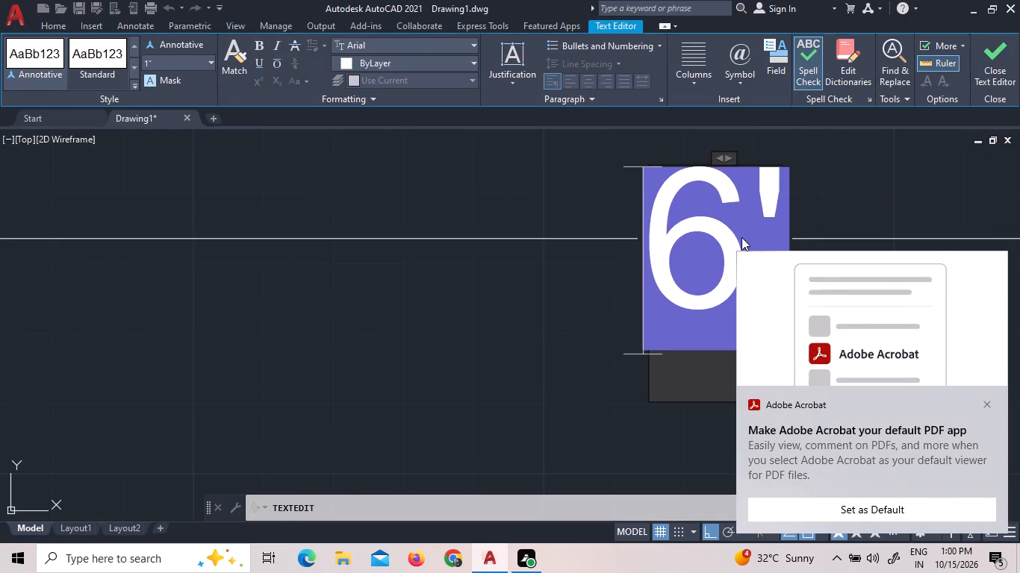
click(752, 221)
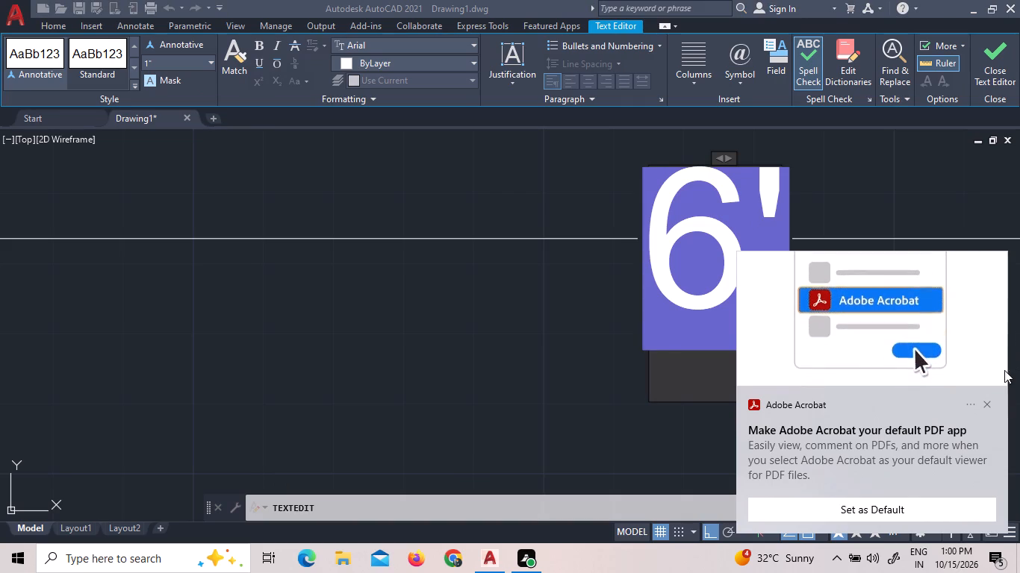
click(991, 405)
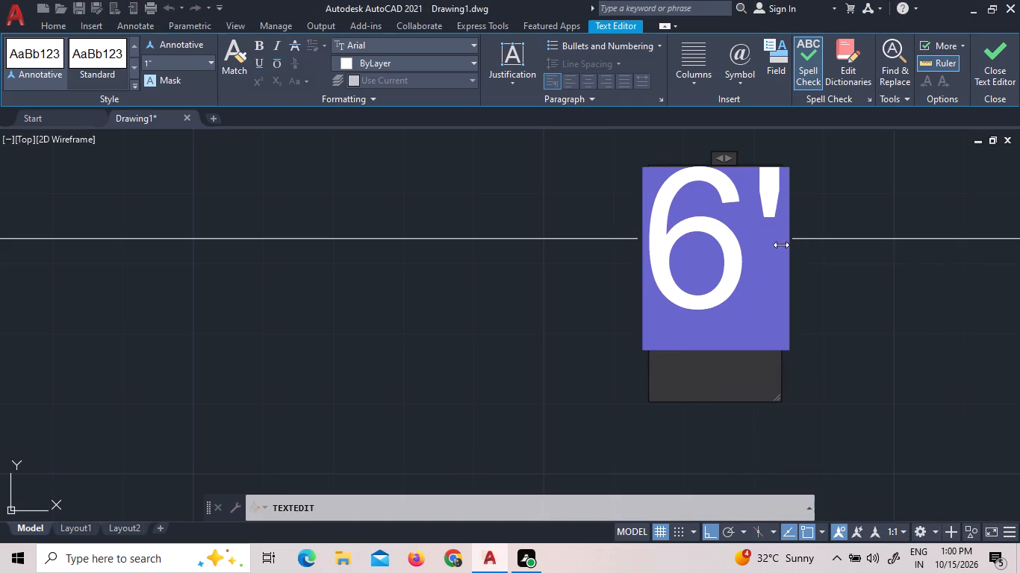
click(777, 248)
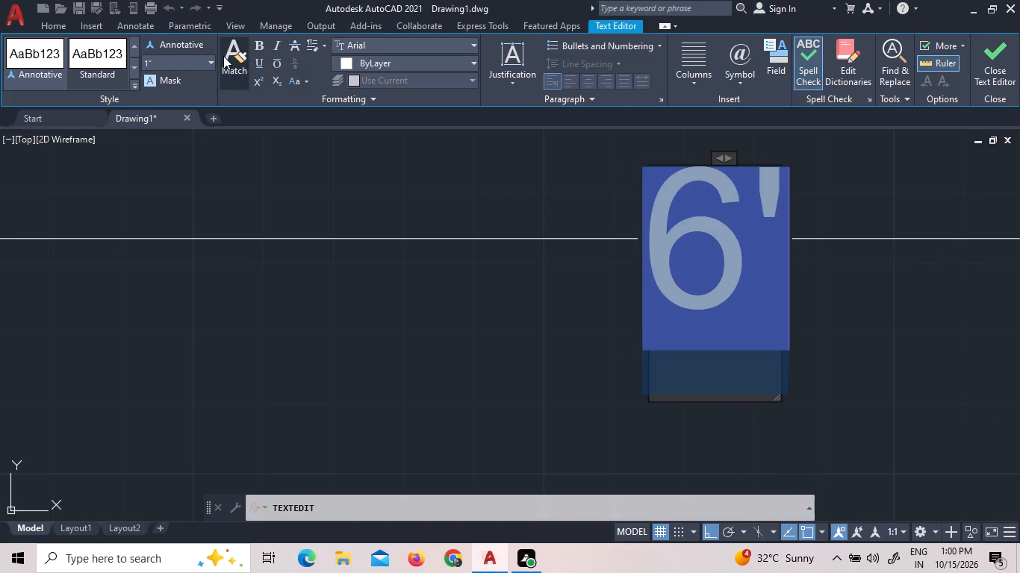
click(213, 63)
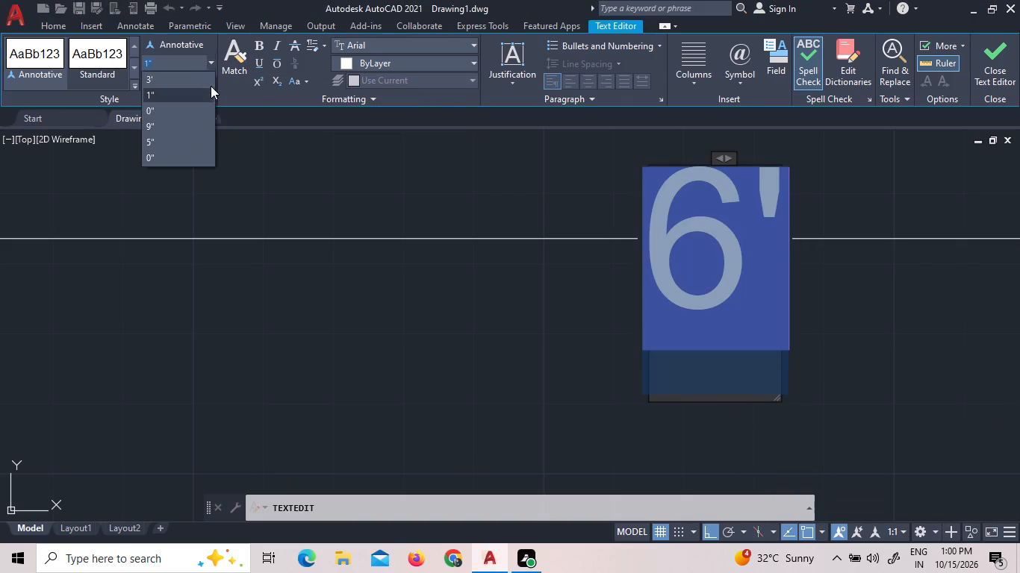
click(184, 125)
click(41, 172)
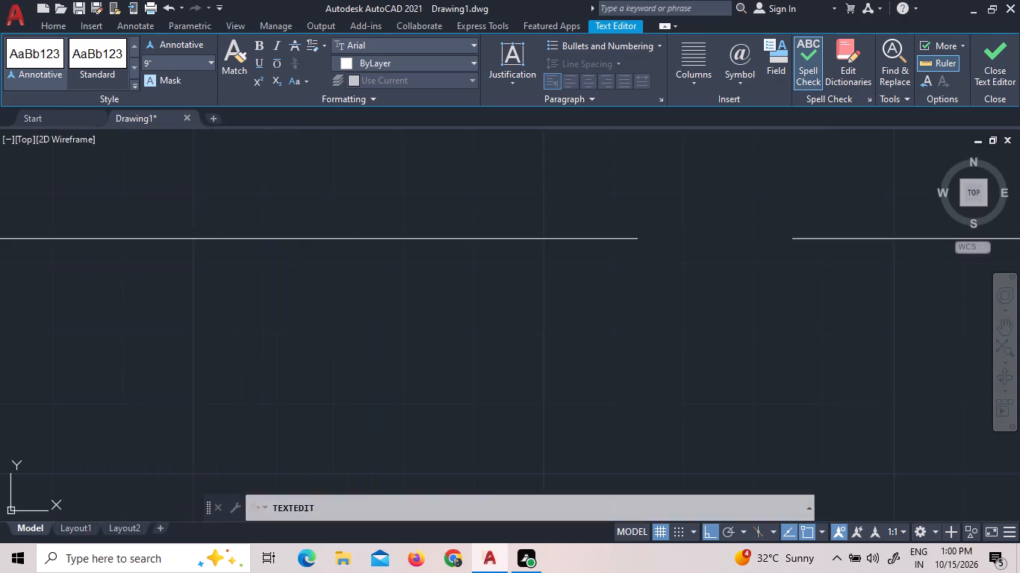
Set the text height of the new southern Bath & WC's north-south length dimension to 9".
scroll(262, 182, down, 4)
scroll(370, 184, down, 6)
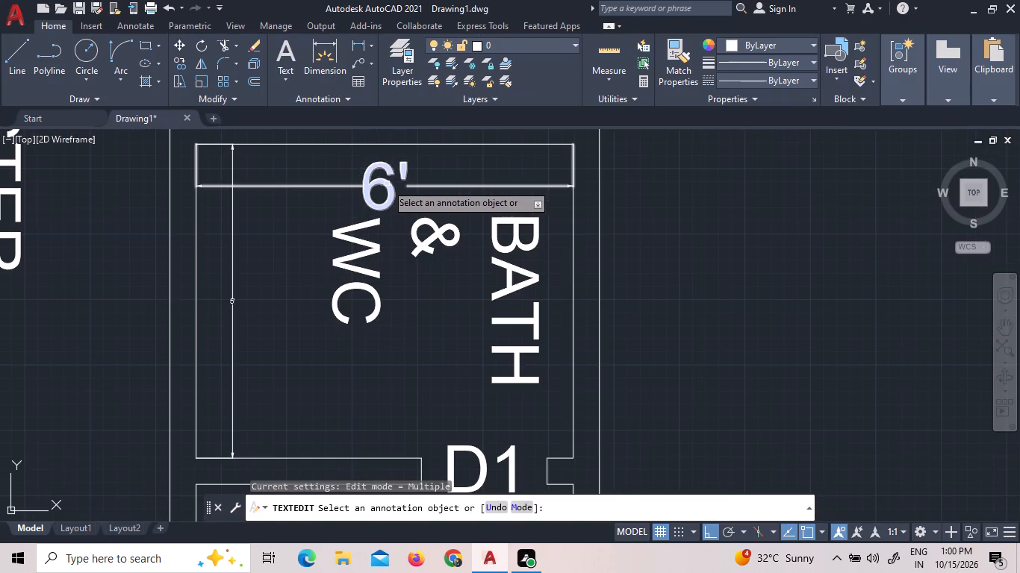
scroll(205, 309, up, 3)
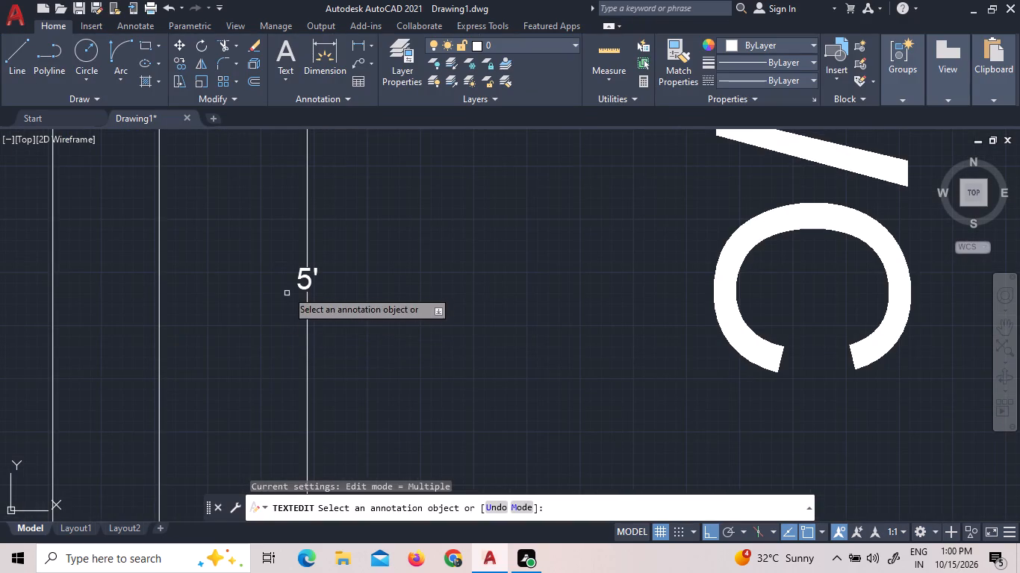
scroll(301, 283, up, 3)
click(302, 263)
triple_click(302, 263)
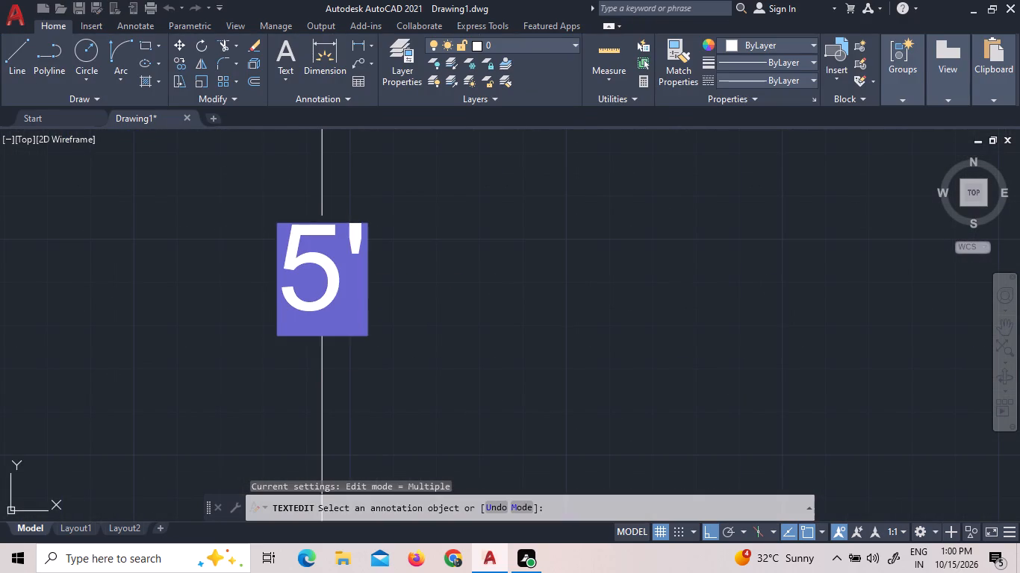
double_click(302, 262)
click(338, 284)
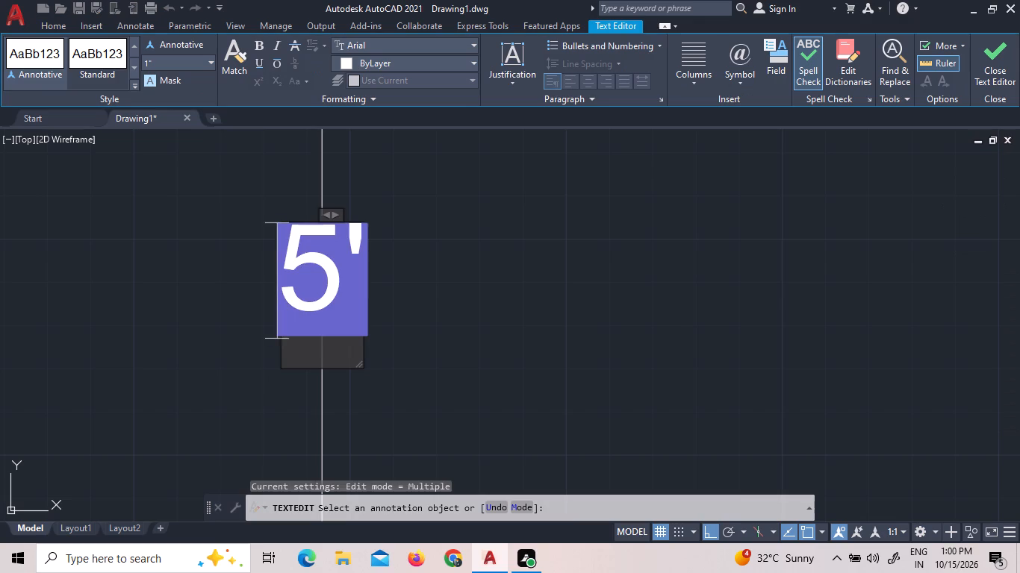
click(343, 282)
click(210, 62)
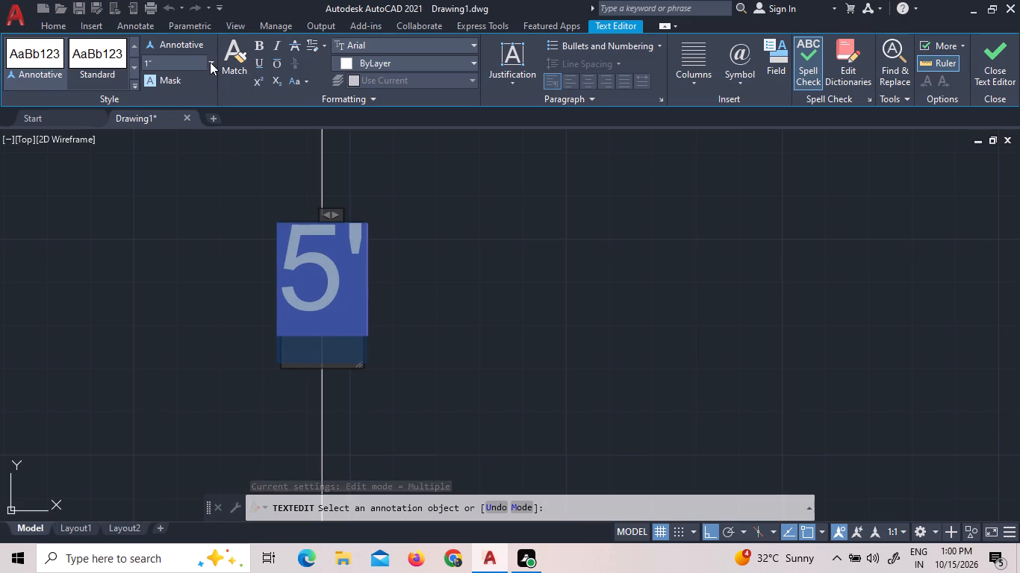
click(187, 128)
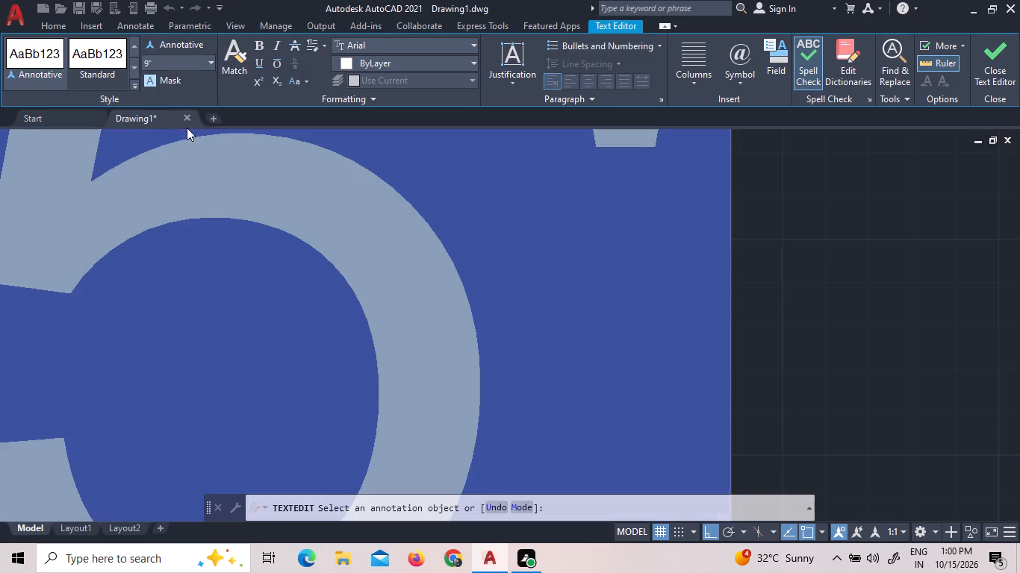
click(774, 283)
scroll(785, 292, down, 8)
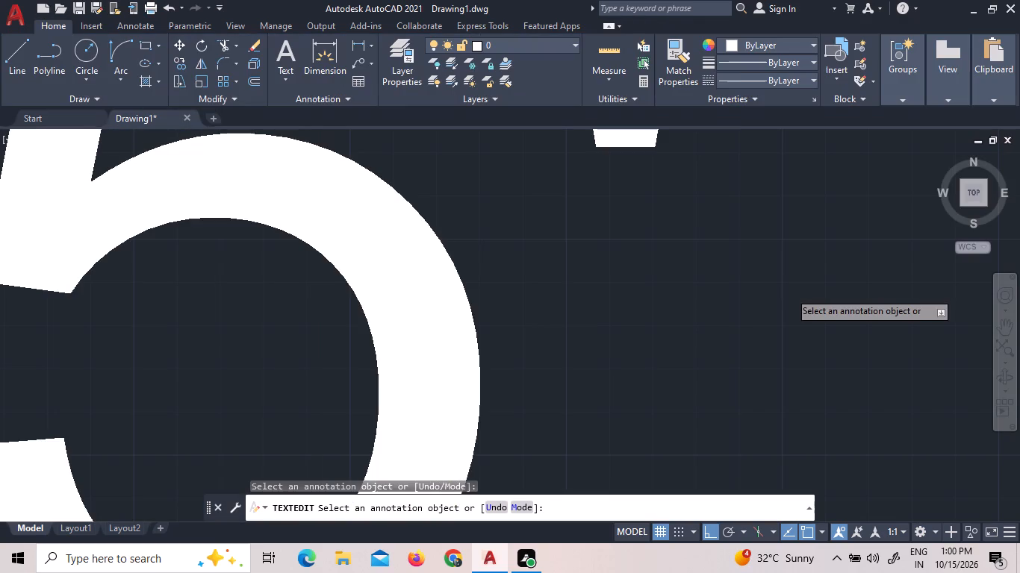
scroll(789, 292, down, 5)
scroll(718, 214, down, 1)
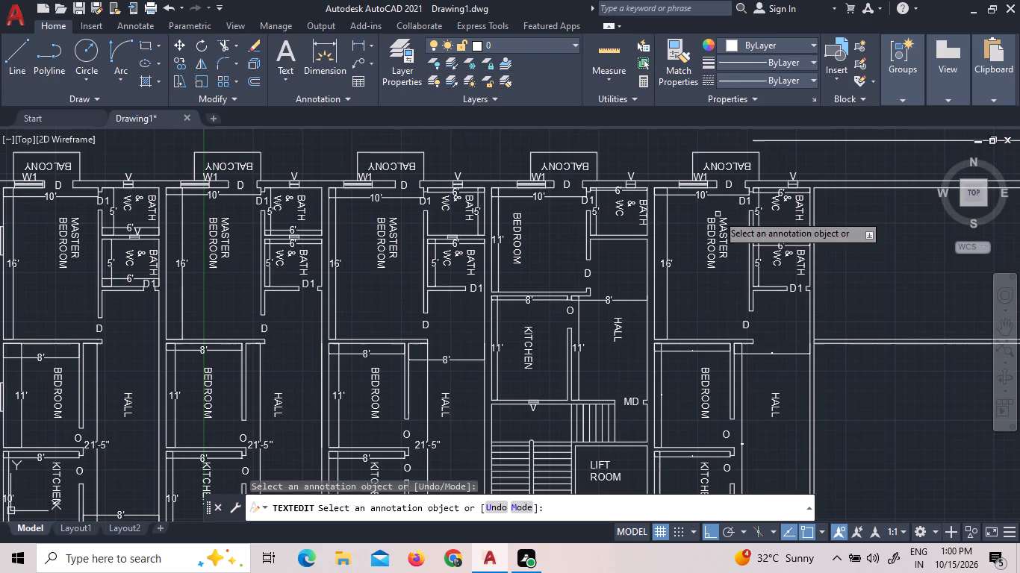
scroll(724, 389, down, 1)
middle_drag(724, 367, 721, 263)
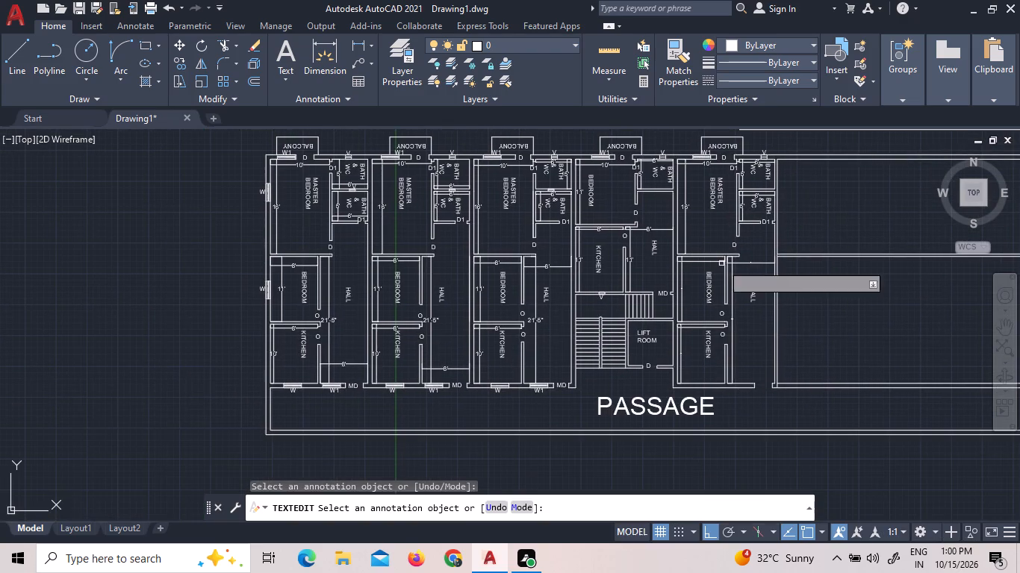
Set the text height of the new hall's east-west width dimension to 9".
scroll(762, 255, up, 6)
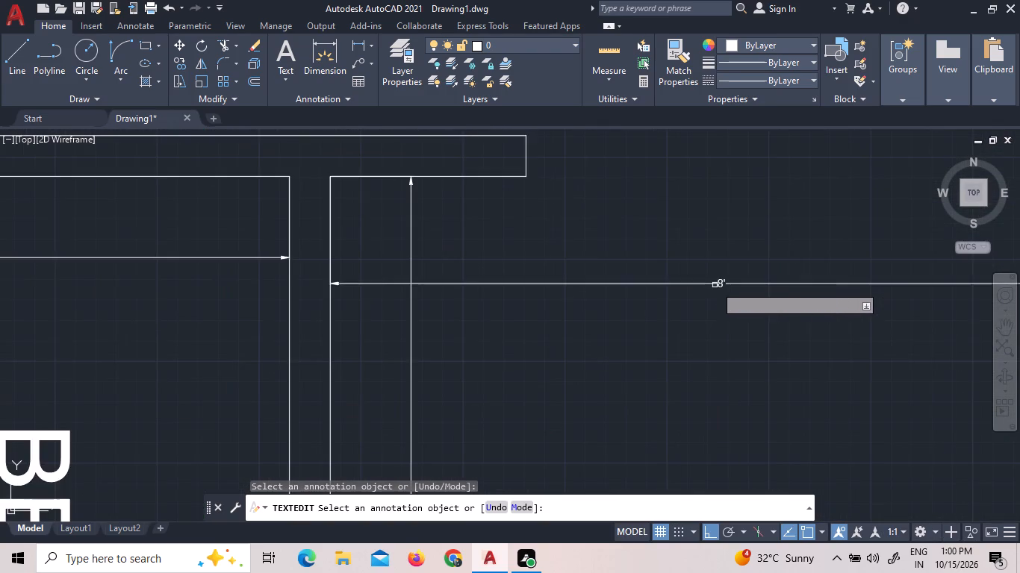
scroll(715, 285, up, 3)
click(738, 266)
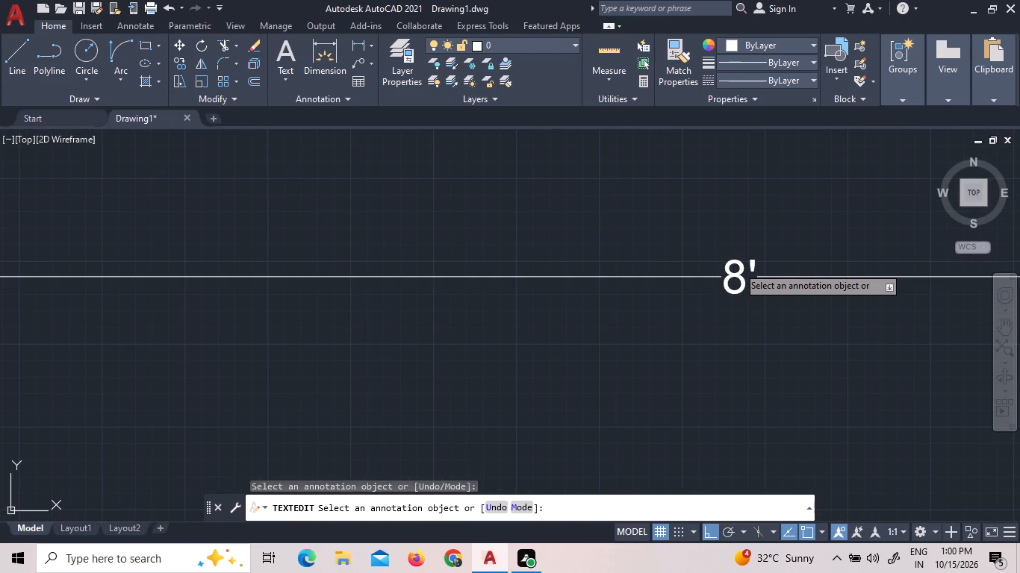
click(741, 277)
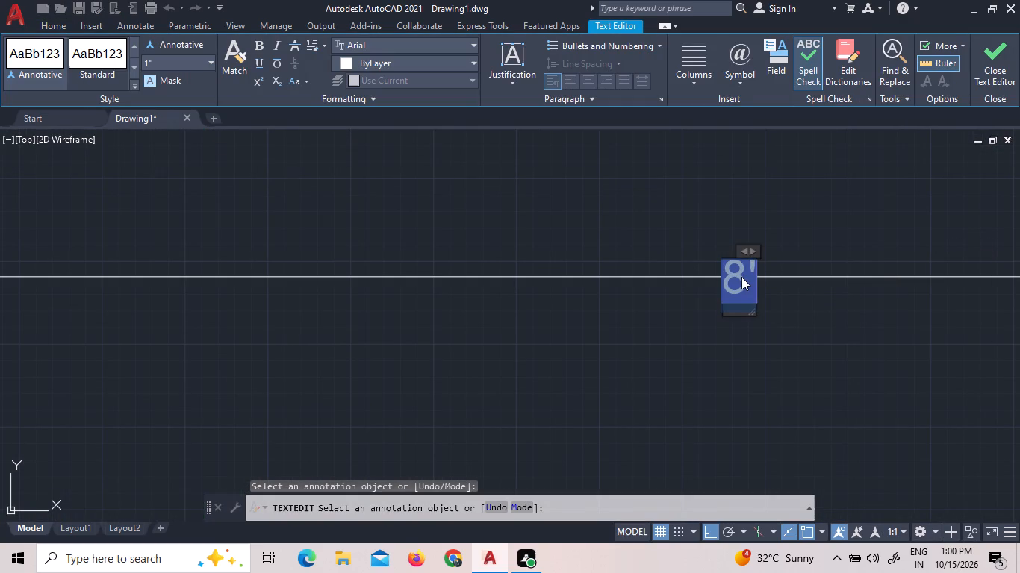
click(214, 60)
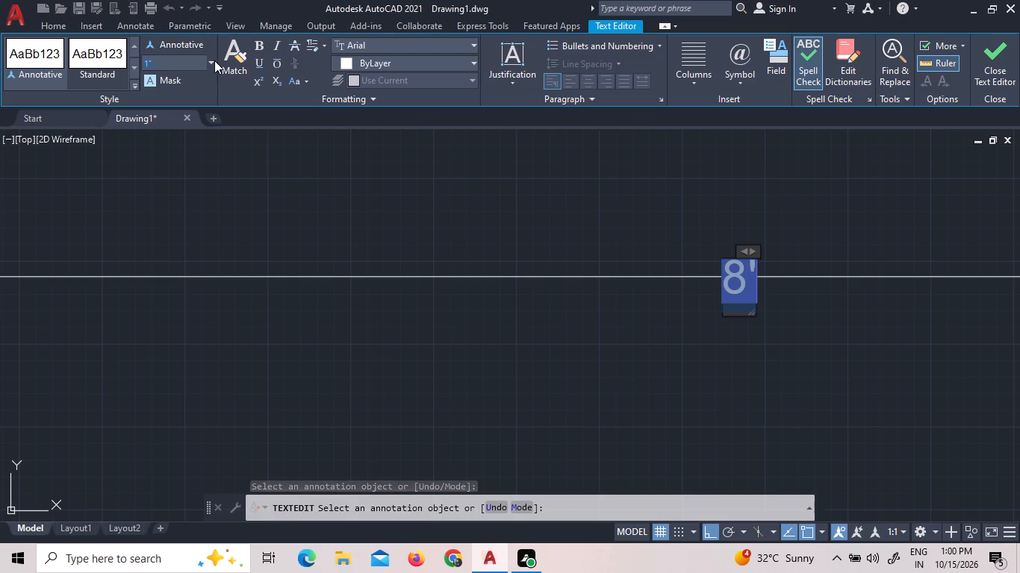
click(180, 126)
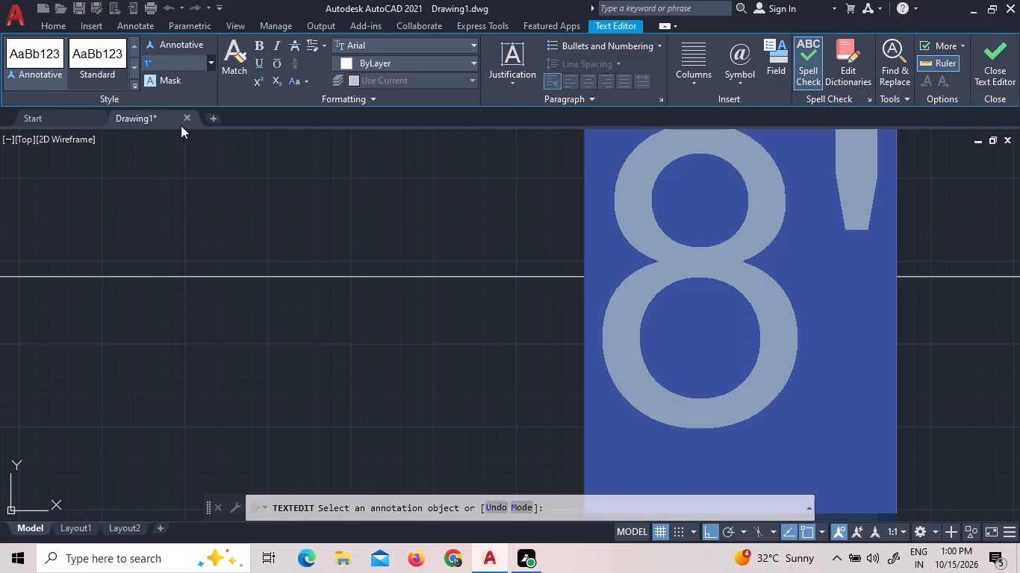
click(243, 214)
Set the text height of the new hall's north-south length dimension to 9".
scroll(353, 244, down, 7)
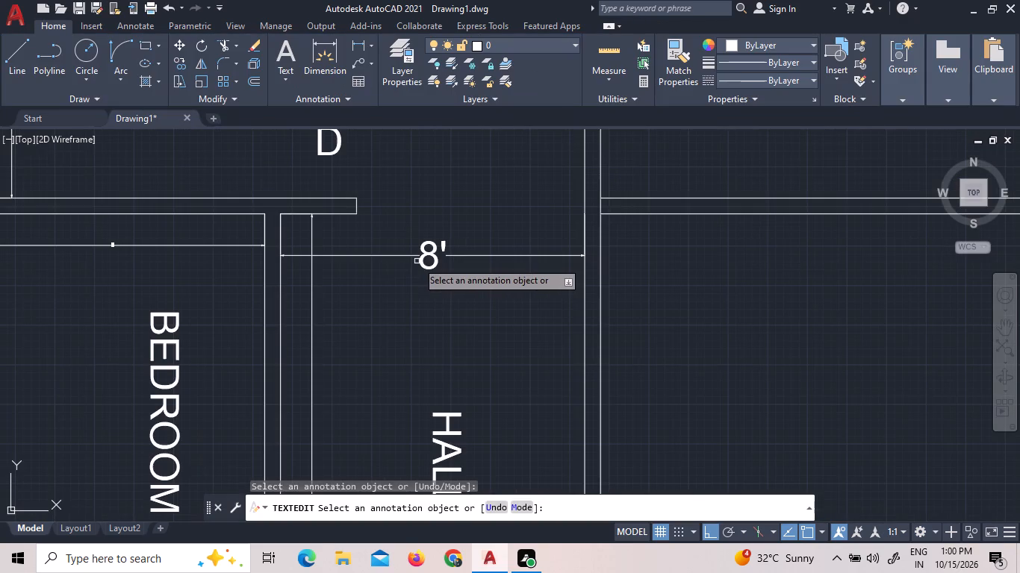
scroll(371, 288, down, 2)
scroll(351, 448, up, 2)
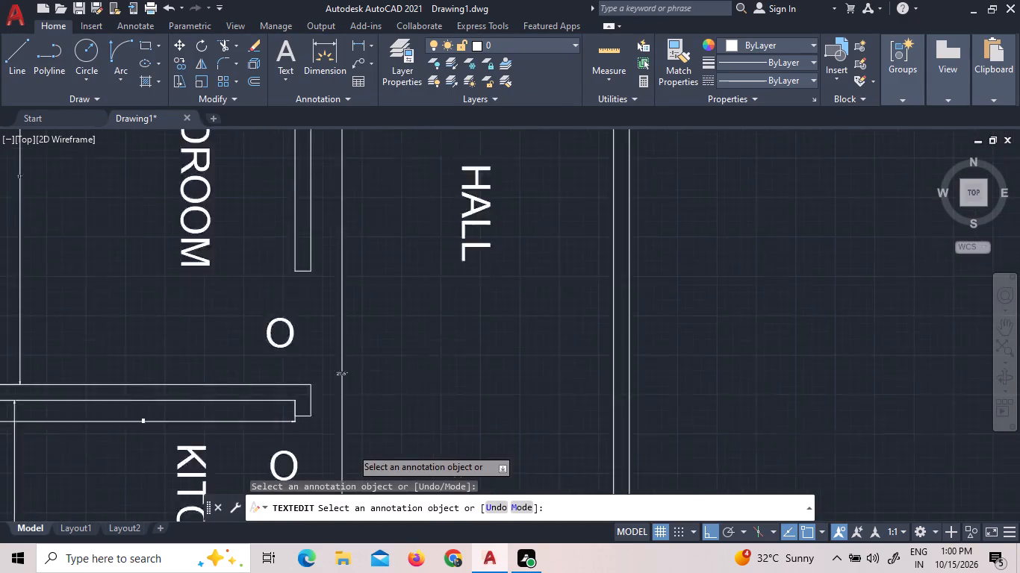
scroll(351, 448, up, 2)
scroll(310, 232, up, 2)
scroll(321, 300, up, 2)
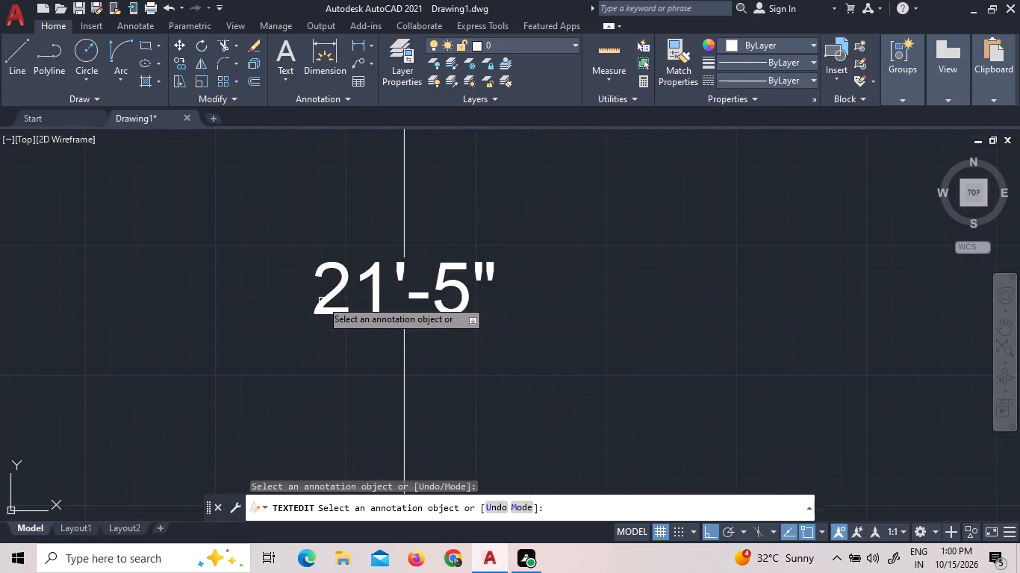
triple_click(320, 265)
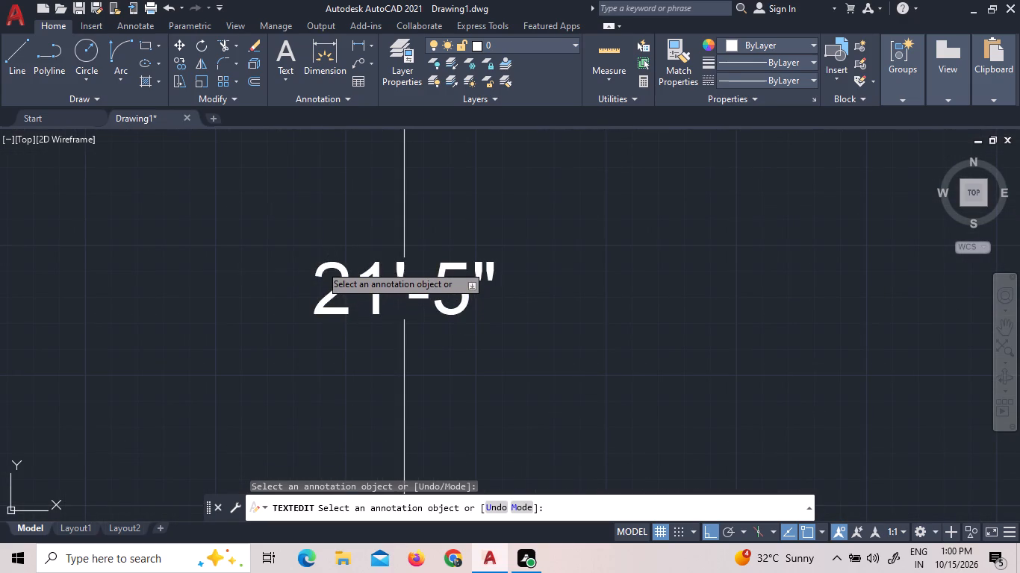
click(320, 265)
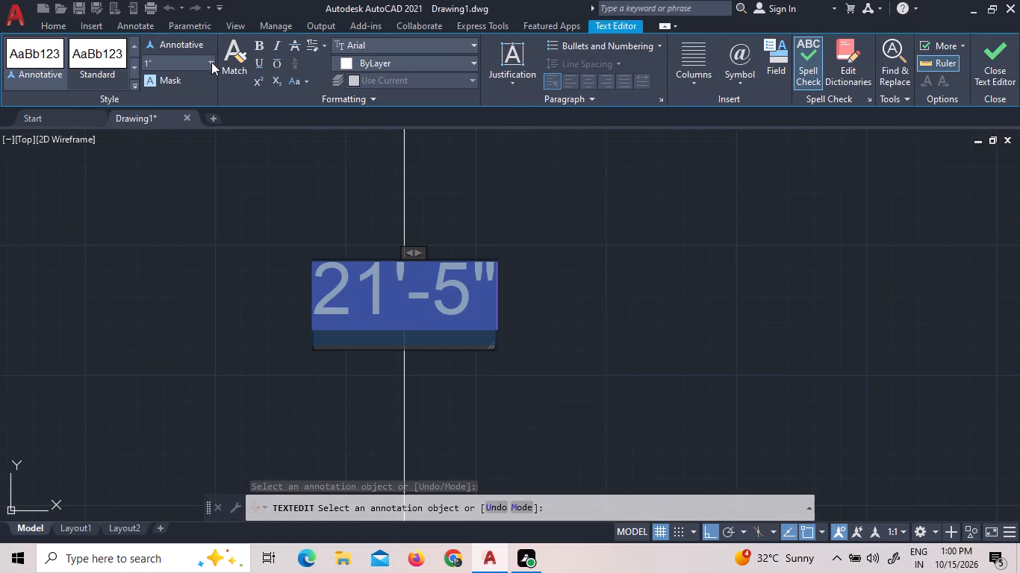
click(213, 70)
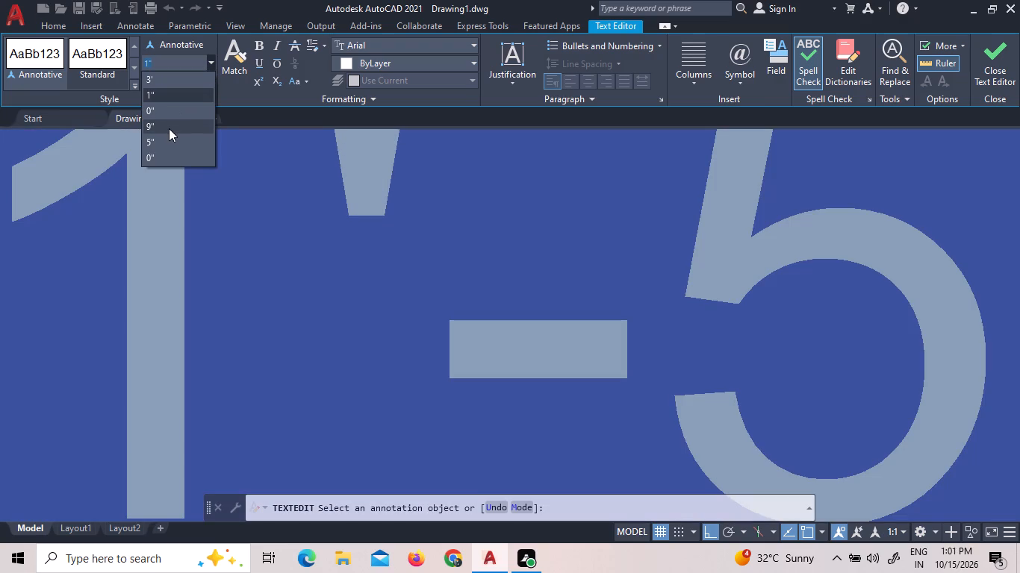
click(169, 128)
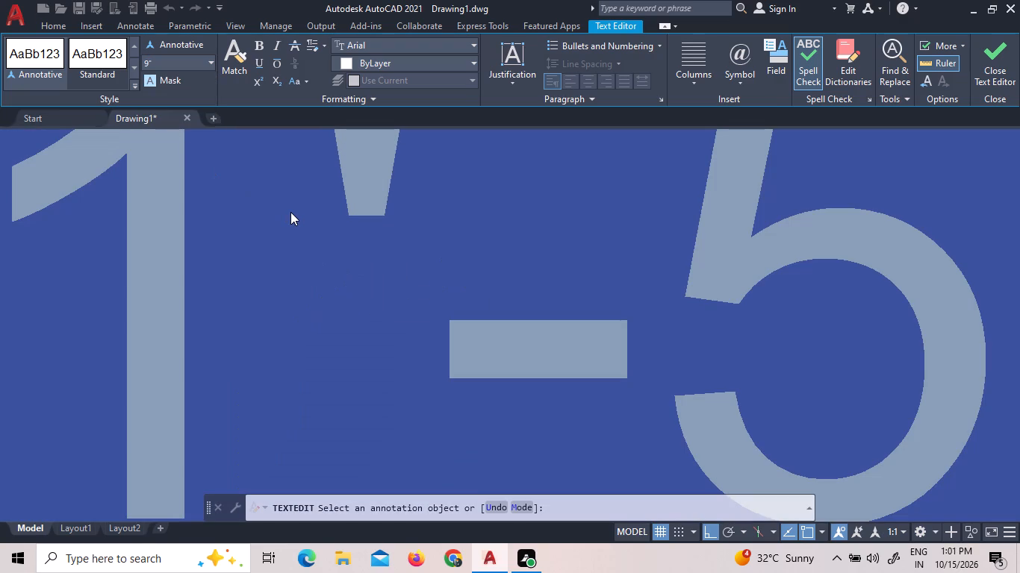
scroll(293, 208, down, 5)
click(512, 252)
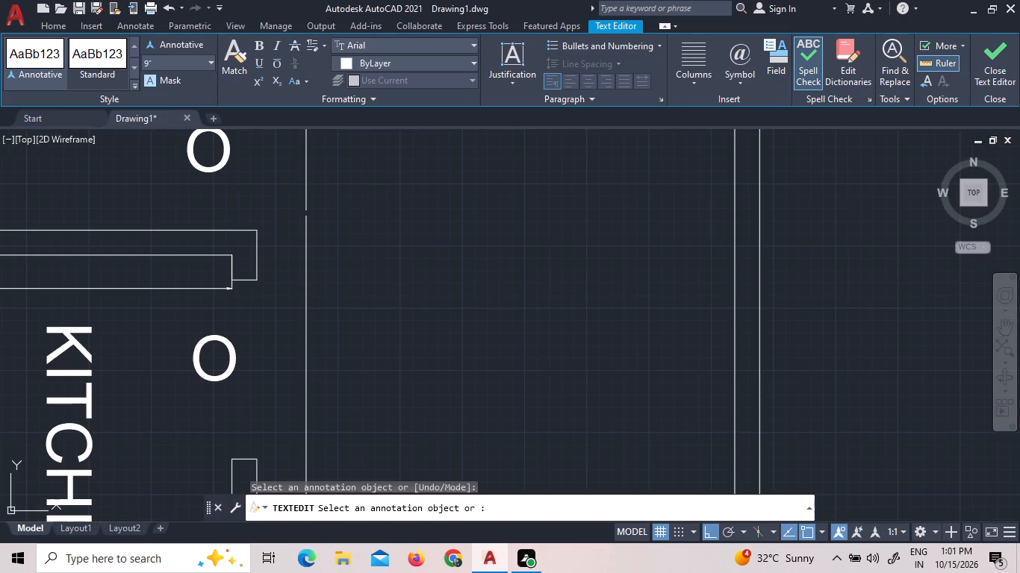
Set the text height of the new kitchen's east-west width dimension to 9".
scroll(512, 253, down, 5)
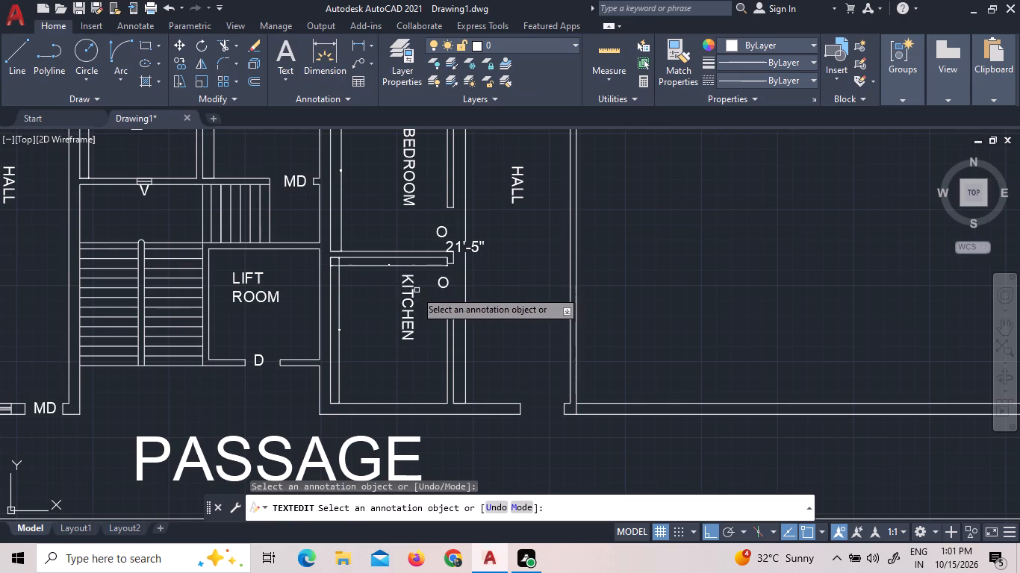
scroll(358, 251, up, 2)
scroll(421, 286, up, 3)
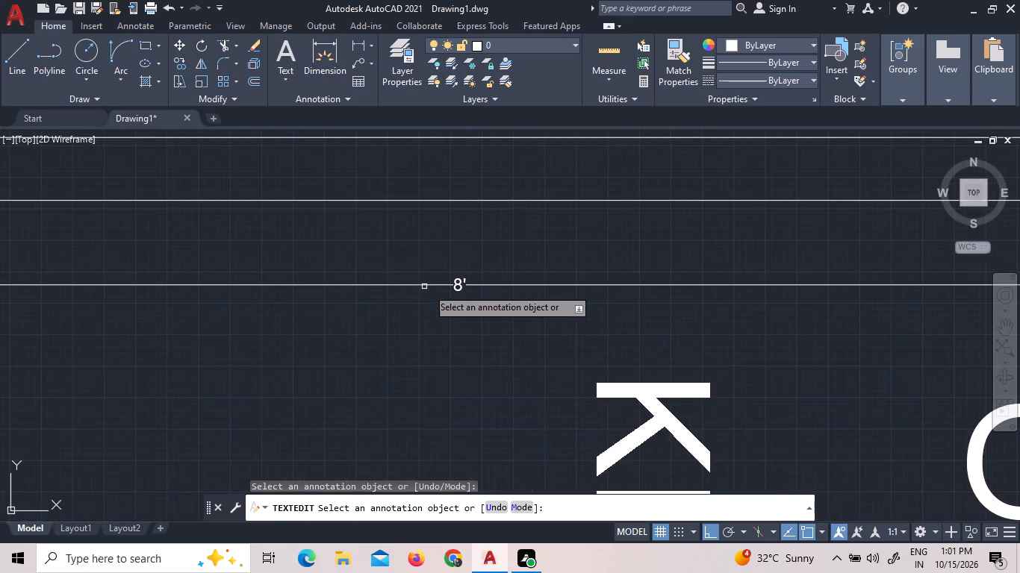
scroll(466, 290, up, 3)
triple_click(432, 256)
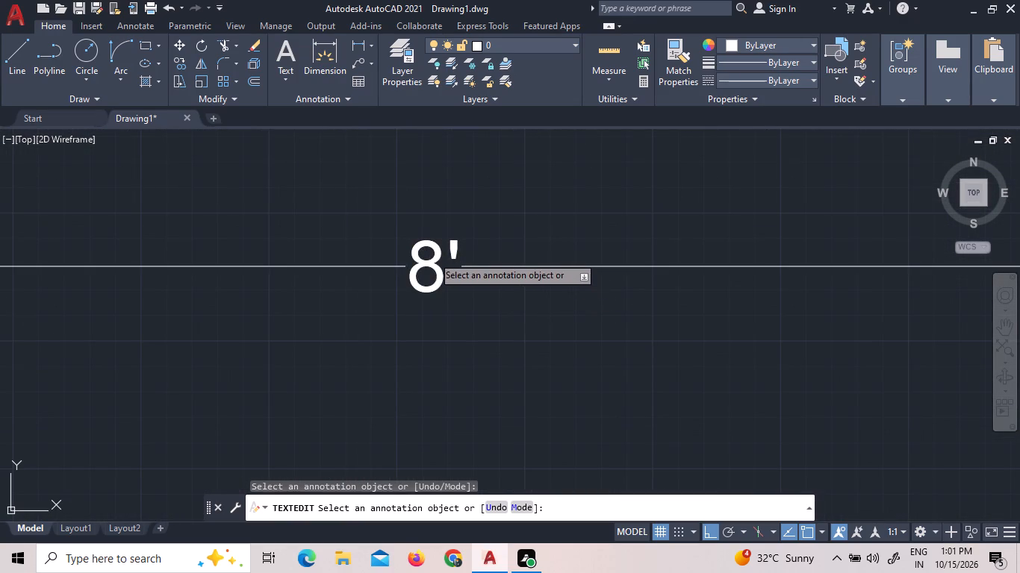
click(432, 255)
click(435, 272)
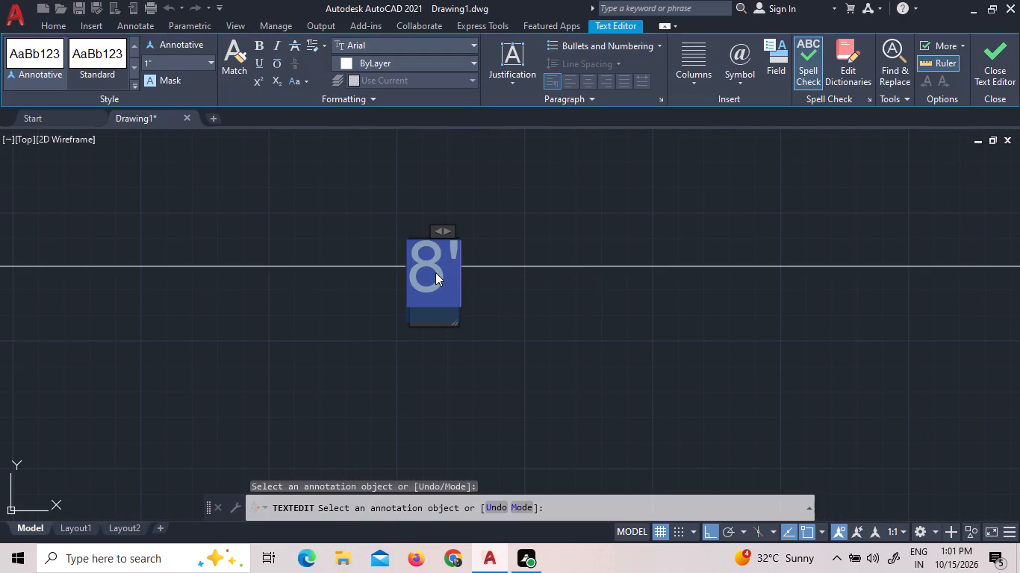
click(211, 64)
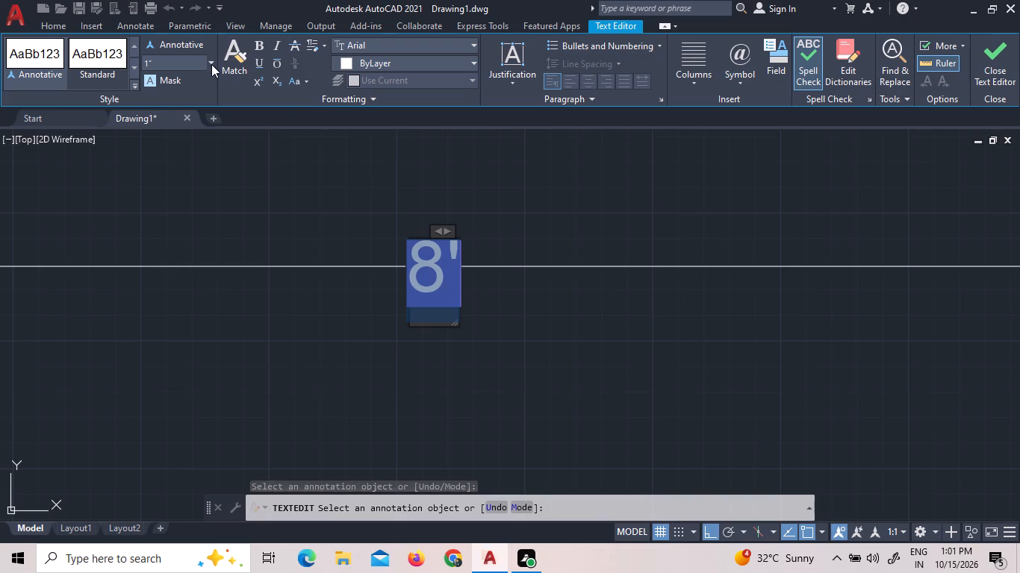
click(183, 121)
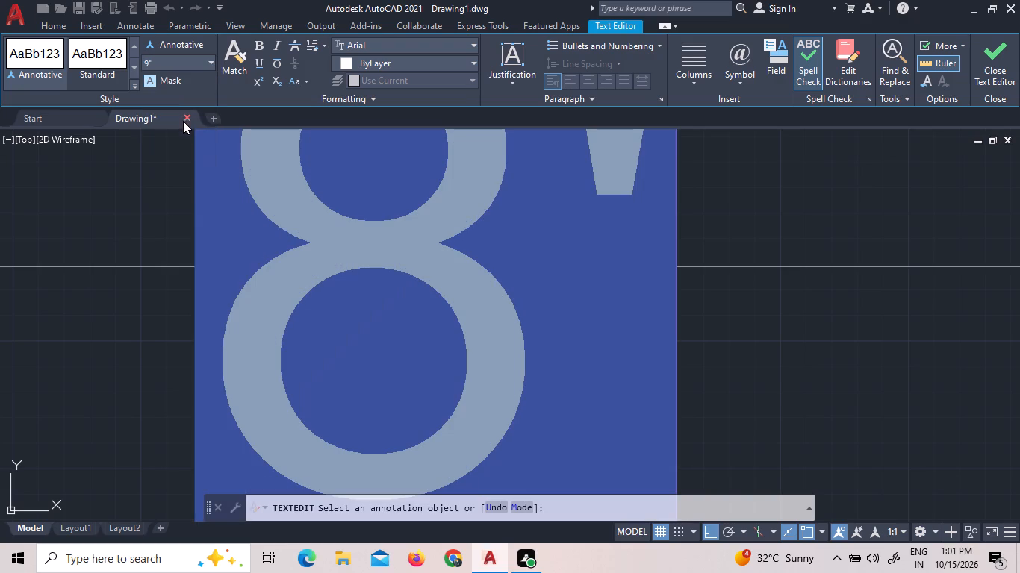
click(140, 160)
Set the text height of the new kitchen's north-south length dimension to 9".
scroll(293, 292, down, 8)
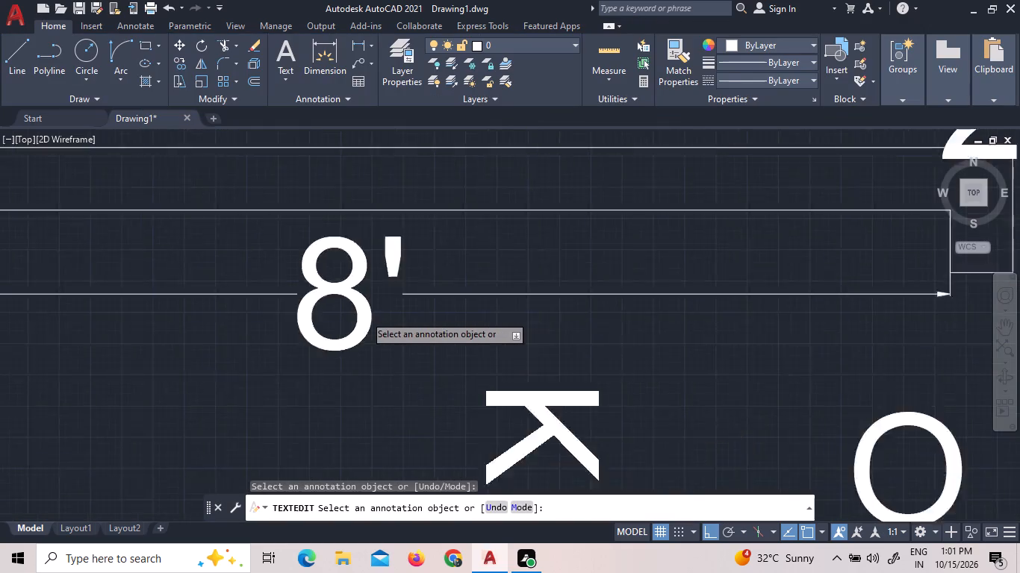
scroll(364, 315, down, 4)
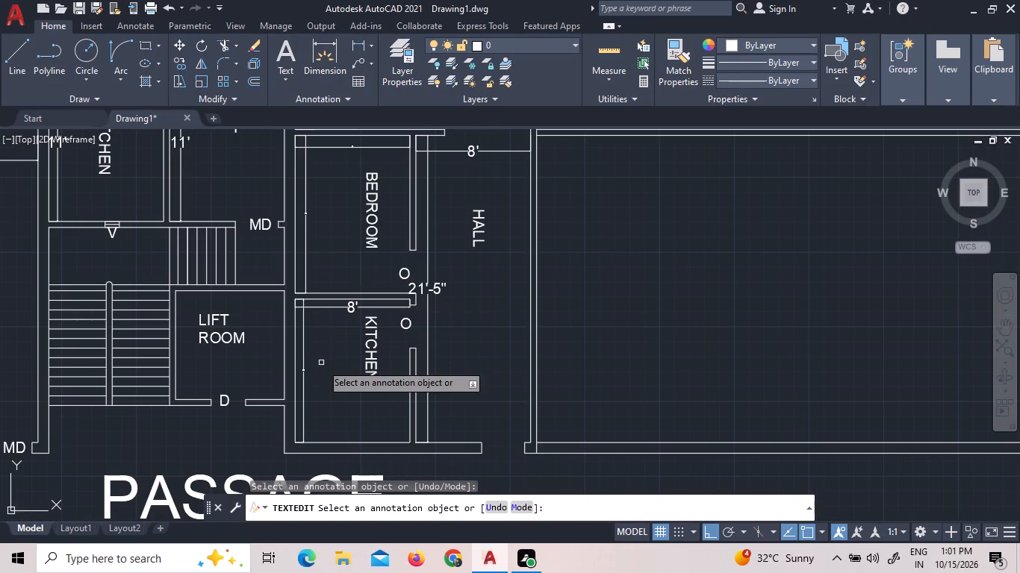
scroll(305, 374, up, 11)
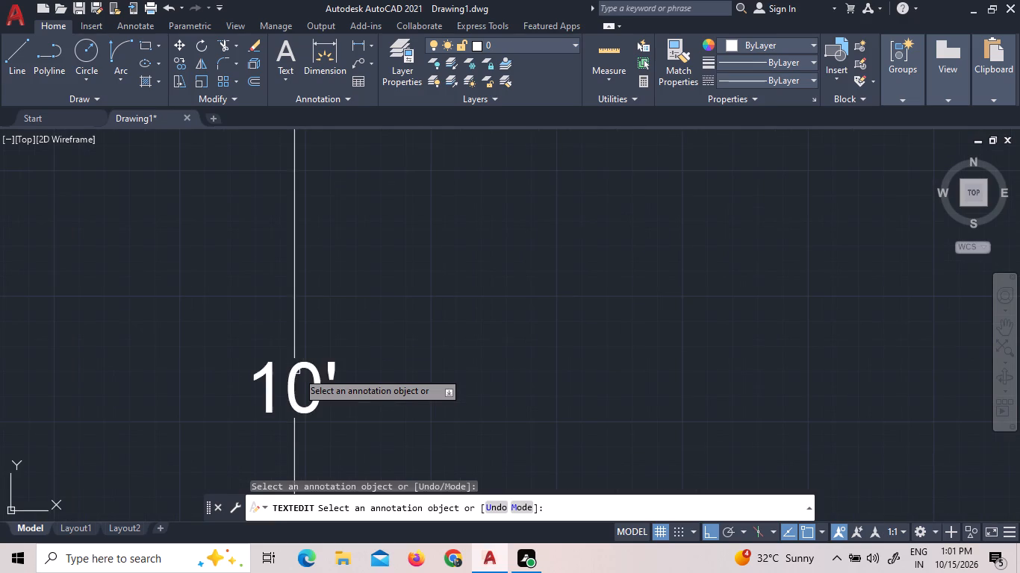
triple_click(296, 372)
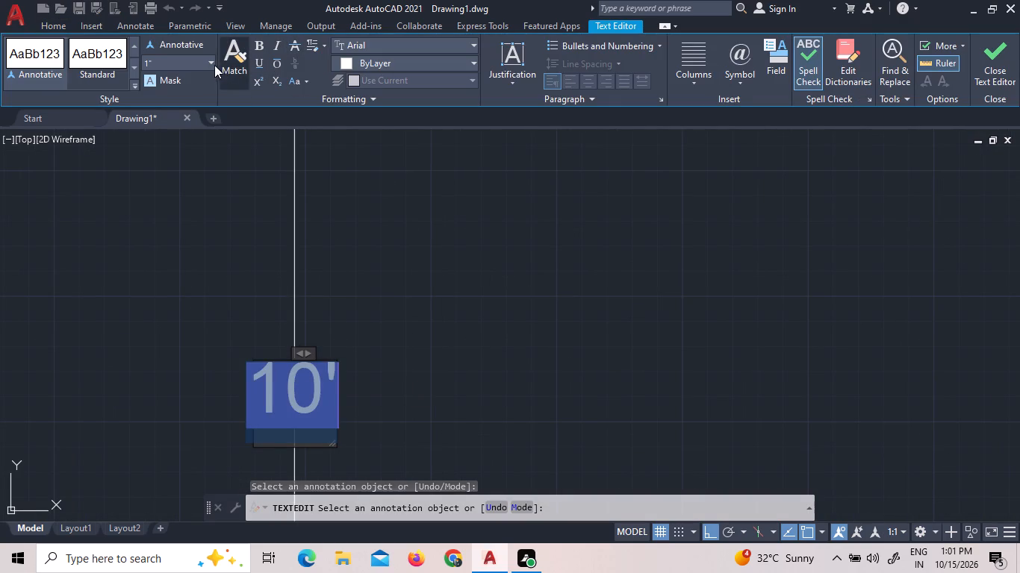
click(212, 60)
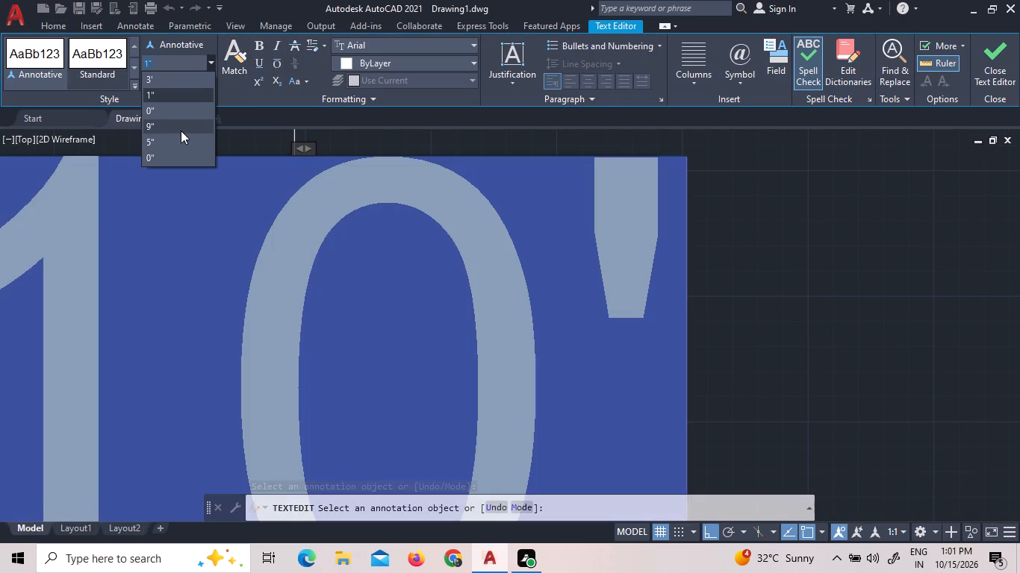
click(181, 131)
click(771, 319)
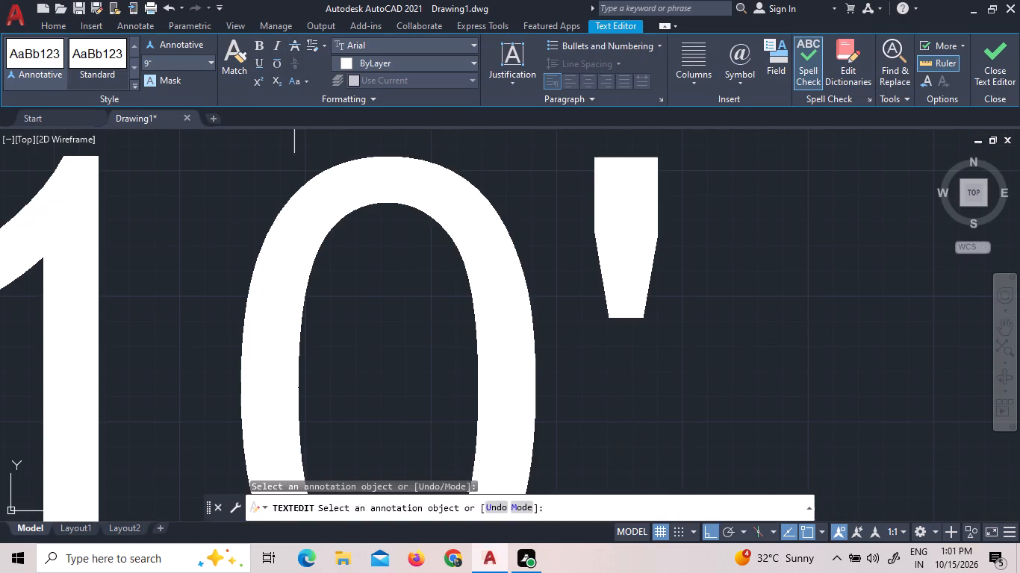
Set the text height of the new bedroom's north-south length dimension to 9".
scroll(779, 330, down, 10)
middle_drag(786, 344, 744, 339)
scroll(751, 339, down, 1)
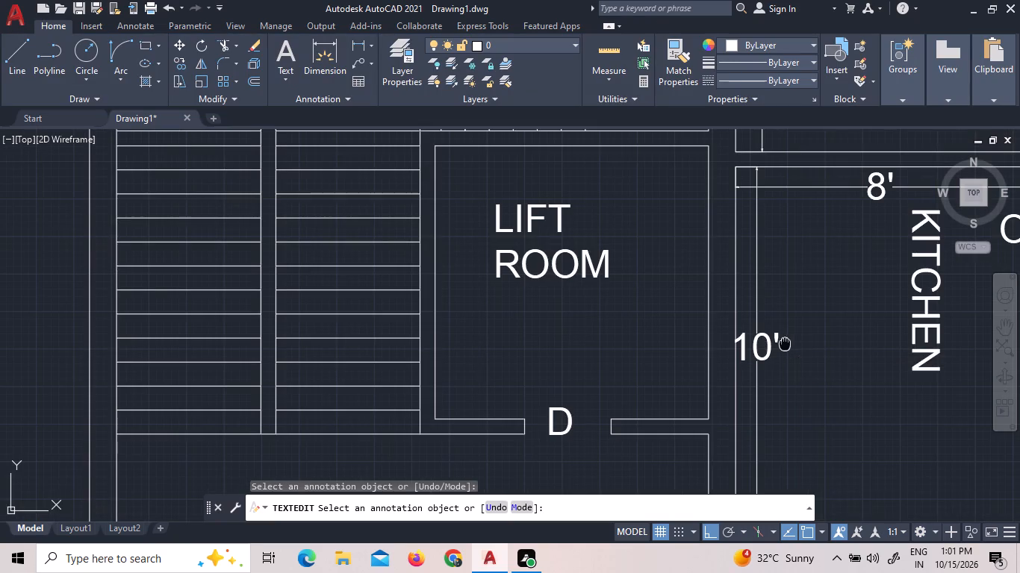
middle_drag(744, 339, 228, 421)
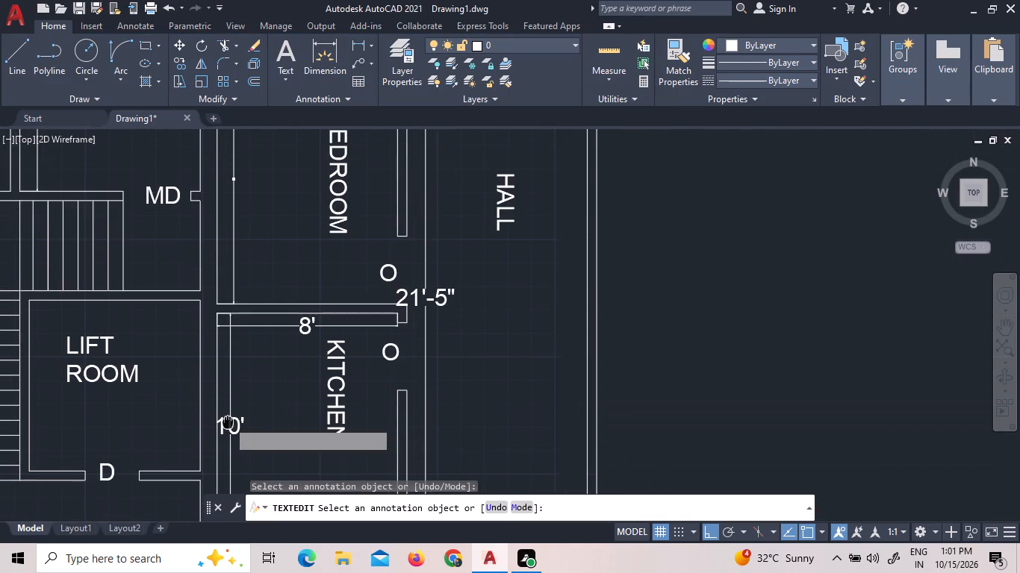
scroll(226, 225, down, 3)
scroll(243, 200, up, 3)
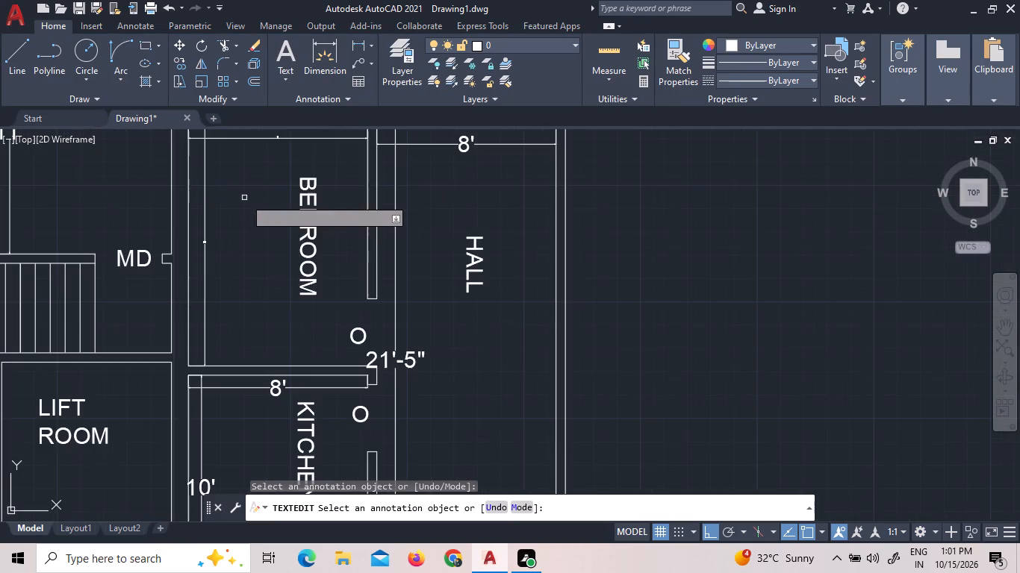
scroll(208, 231, up, 4)
scroll(183, 316, up, 4)
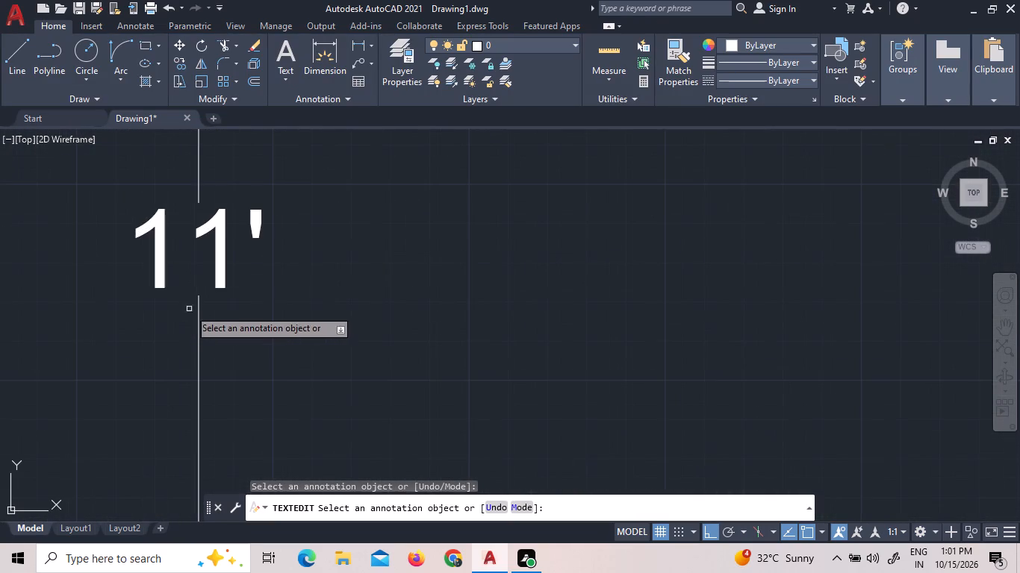
triple_click(162, 227)
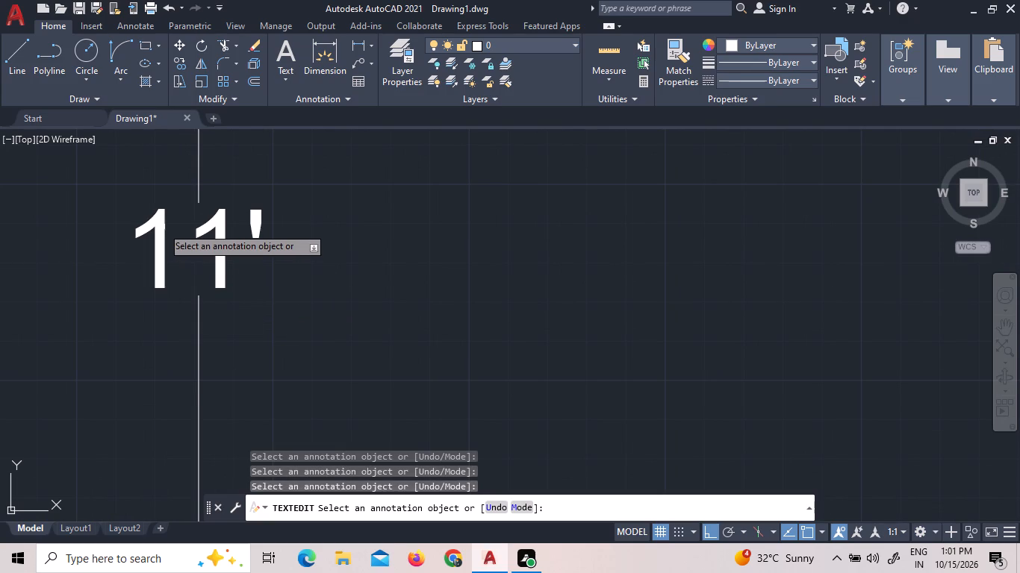
right_click(161, 227)
click(170, 234)
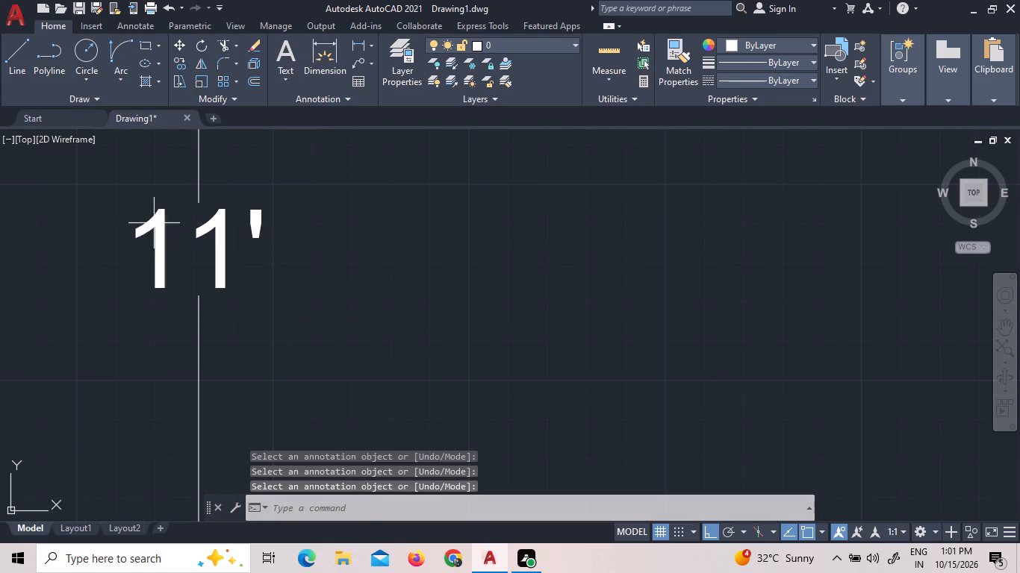
triple_click(155, 223)
click(155, 223)
triple_click(155, 223)
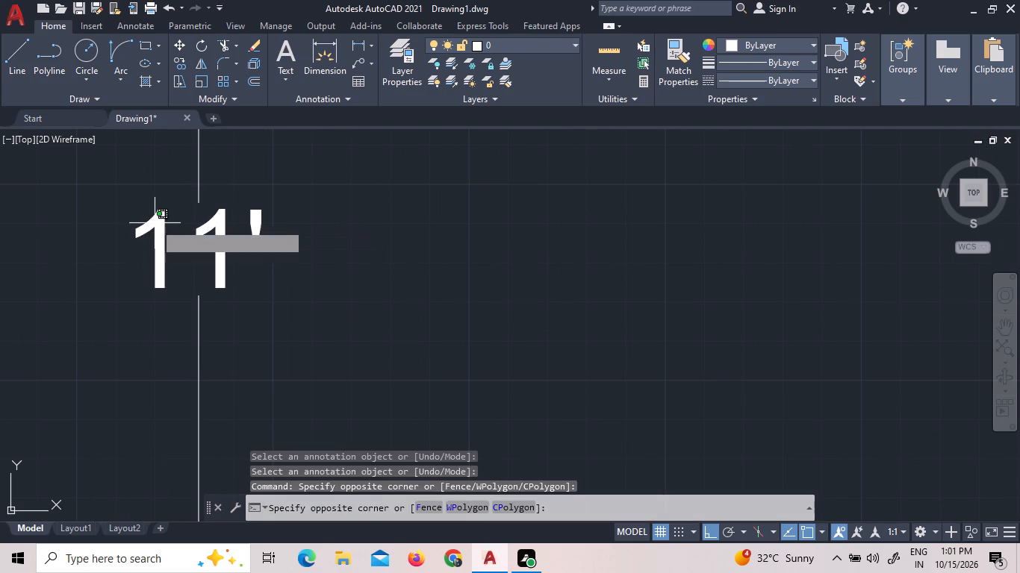
triple_click(223, 225)
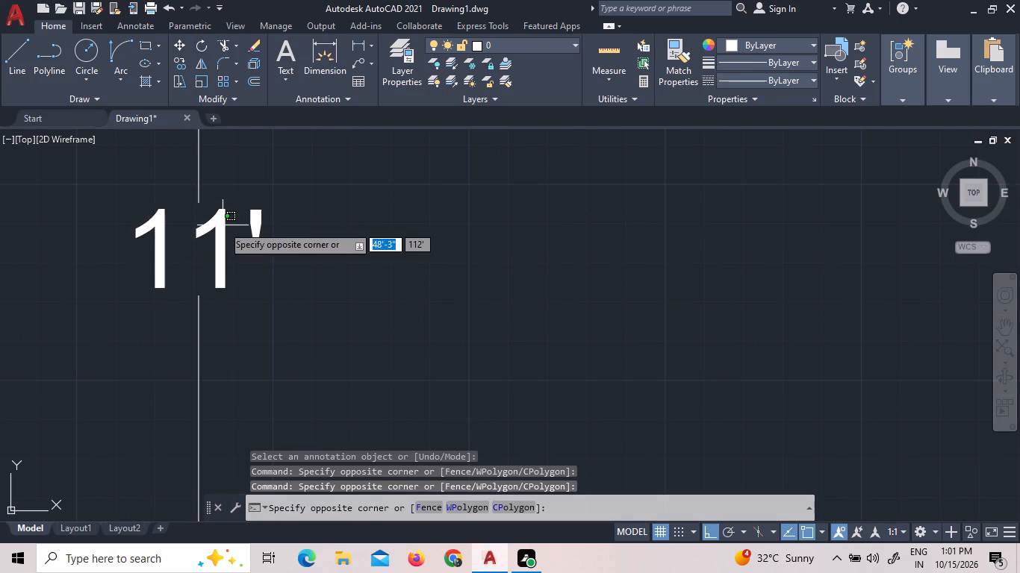
triple_click(223, 225)
triple_click(223, 225)
double_click(223, 225)
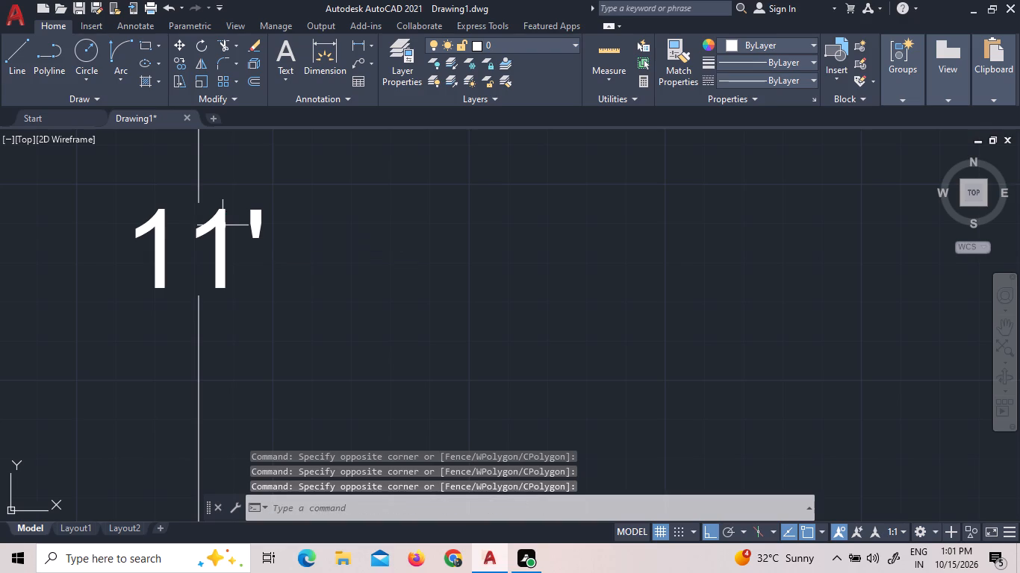
scroll(223, 225, down, 1)
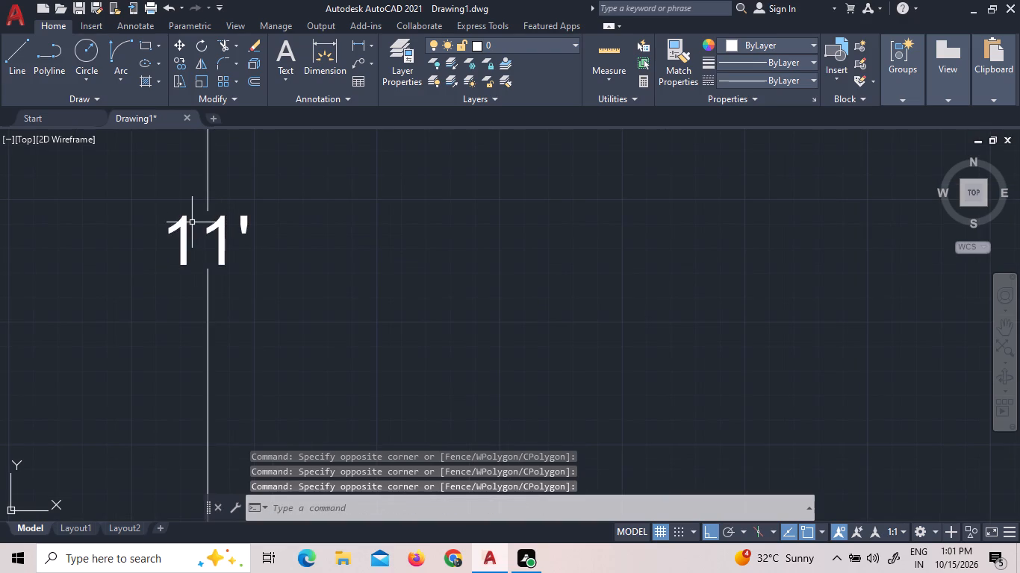
triple_click(181, 233)
click(181, 233)
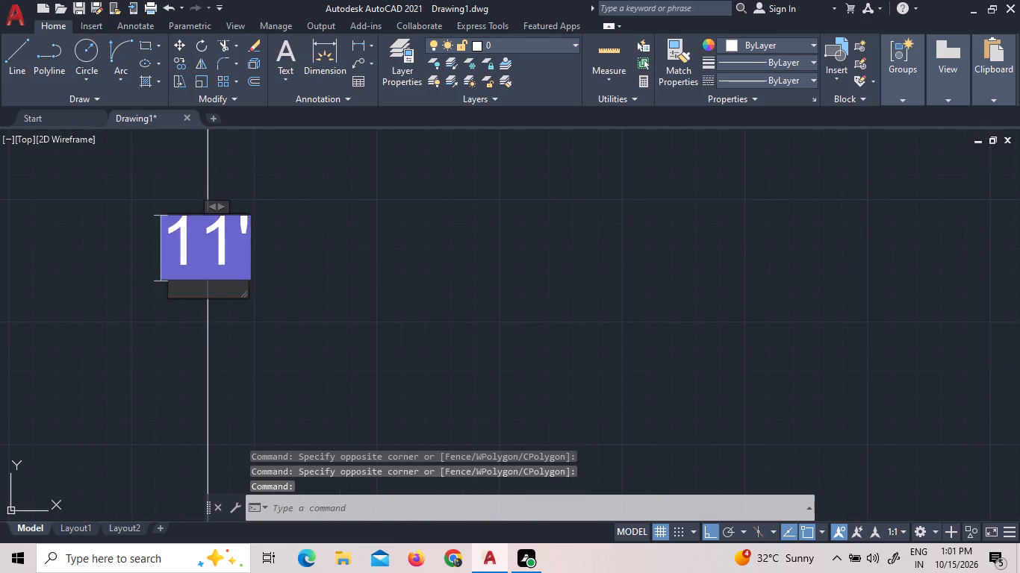
click(211, 66)
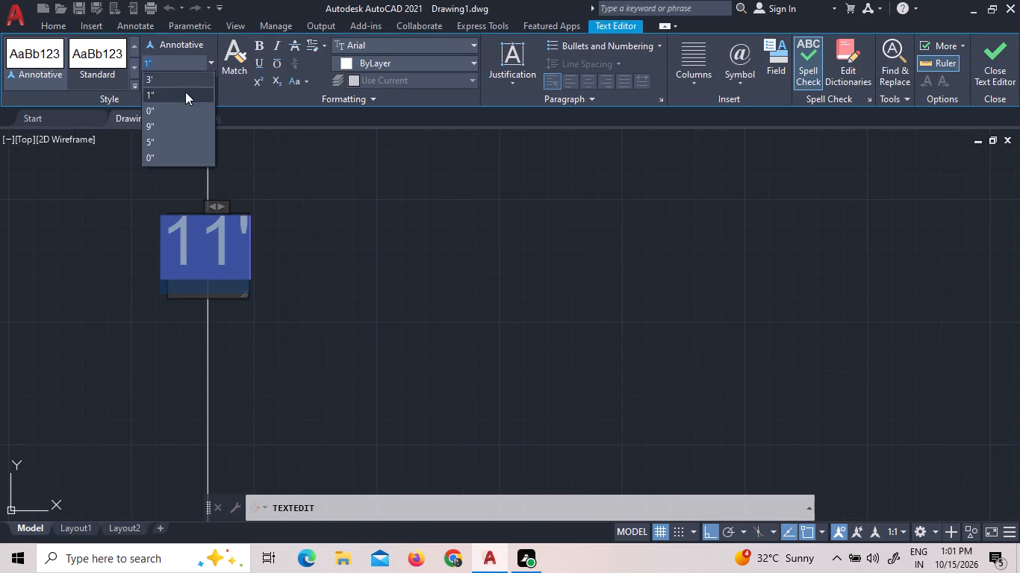
click(173, 123)
click(656, 263)
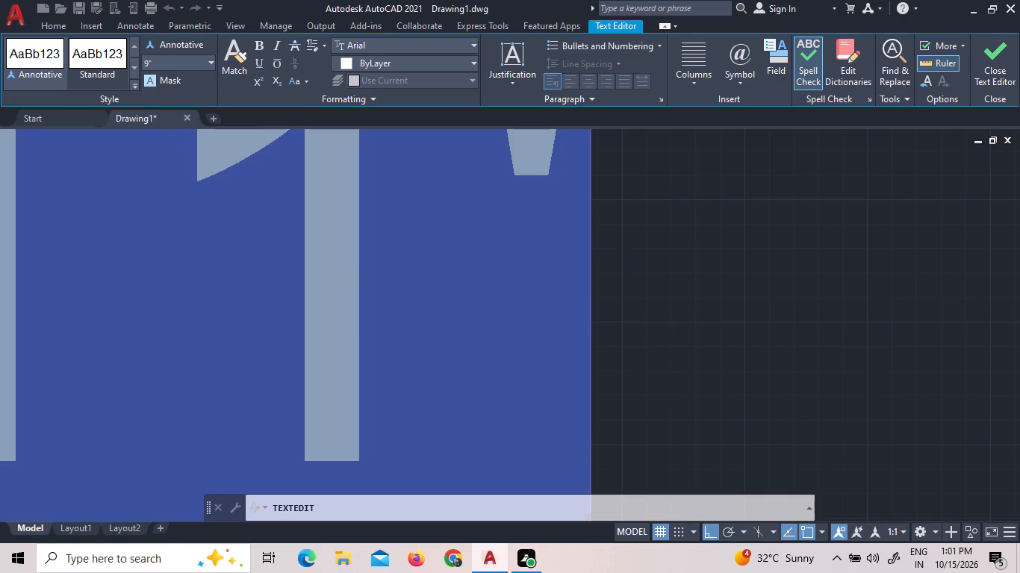
Set the text height of the new bedroom's east-west width dimension to 9".
scroll(640, 419, down, 13)
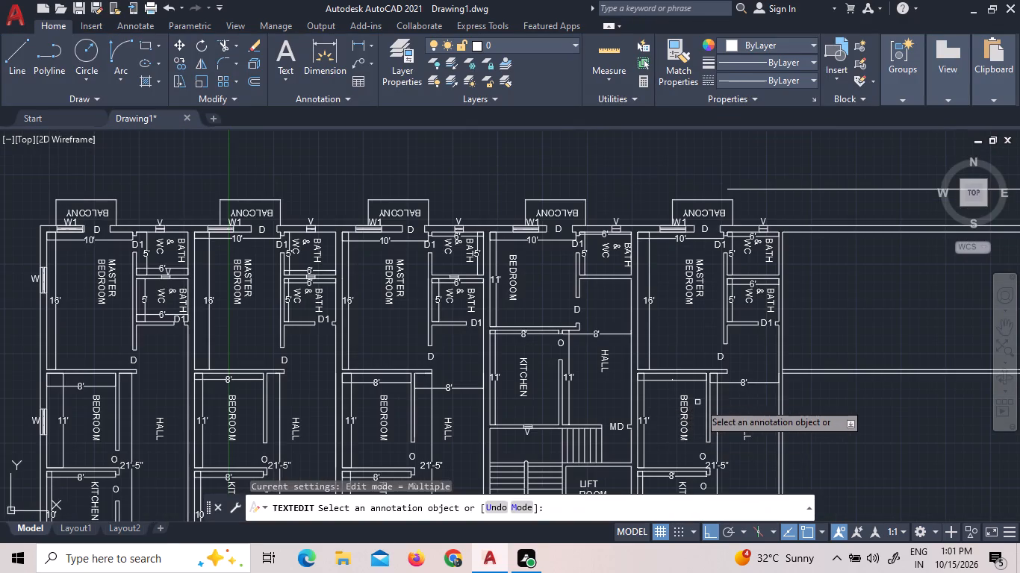
scroll(700, 399, up, 3)
scroll(630, 351, up, 3)
scroll(431, 307, up, 3)
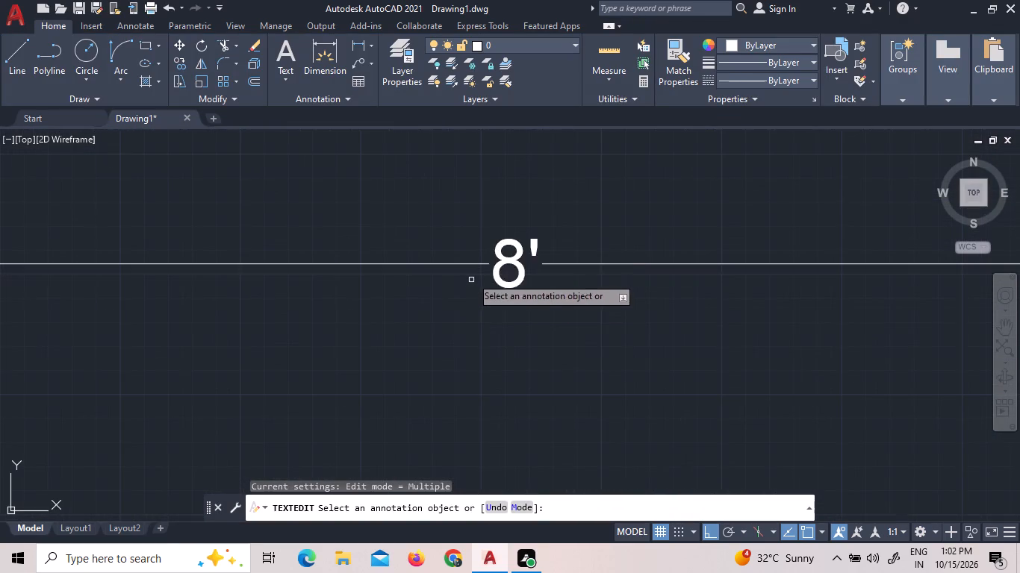
scroll(509, 245, up, 3)
click(501, 234)
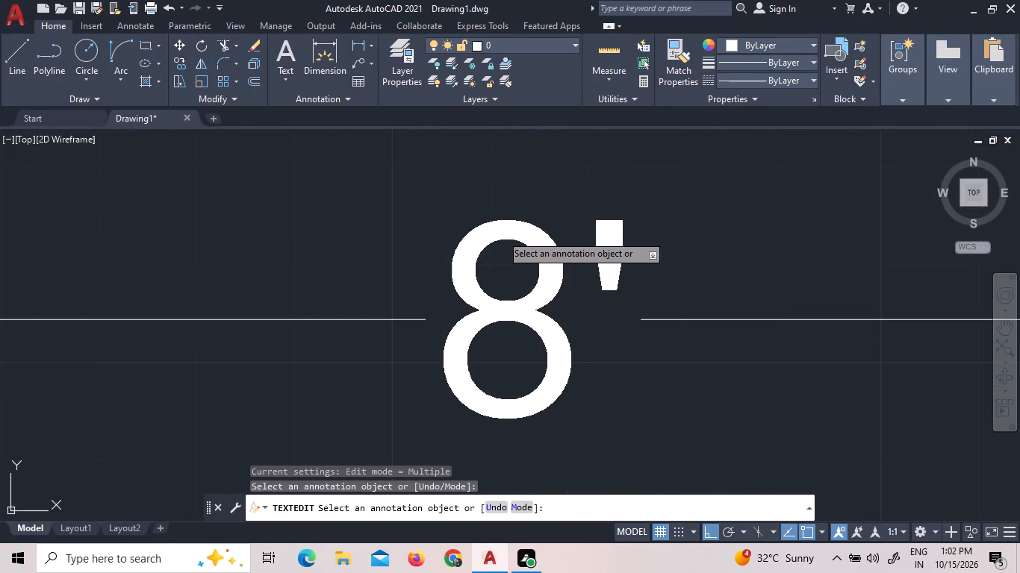
scroll(483, 280, down, 2)
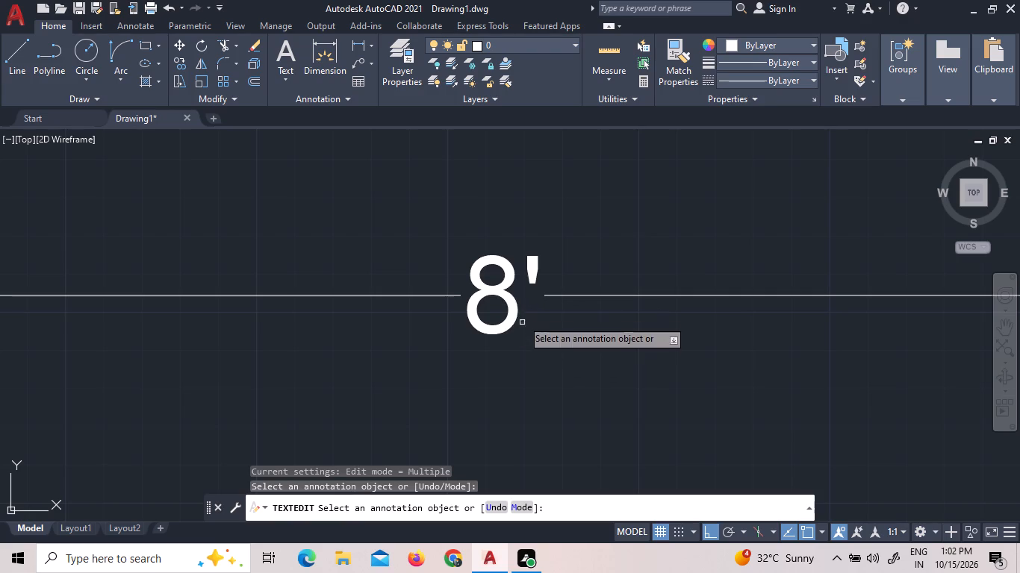
right_click(520, 312)
click(534, 321)
triple_click(505, 298)
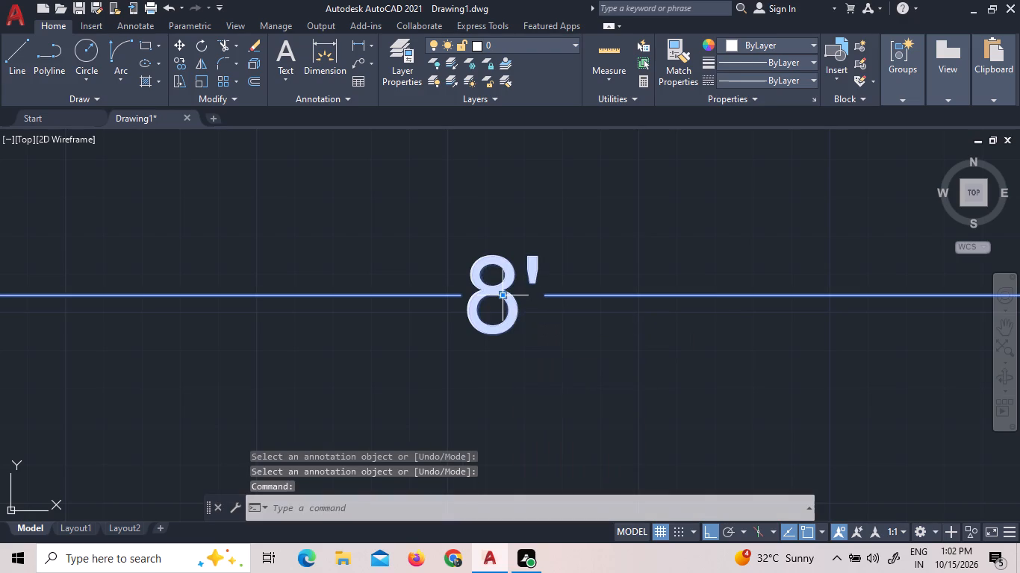
click(505, 298)
double_click(505, 298)
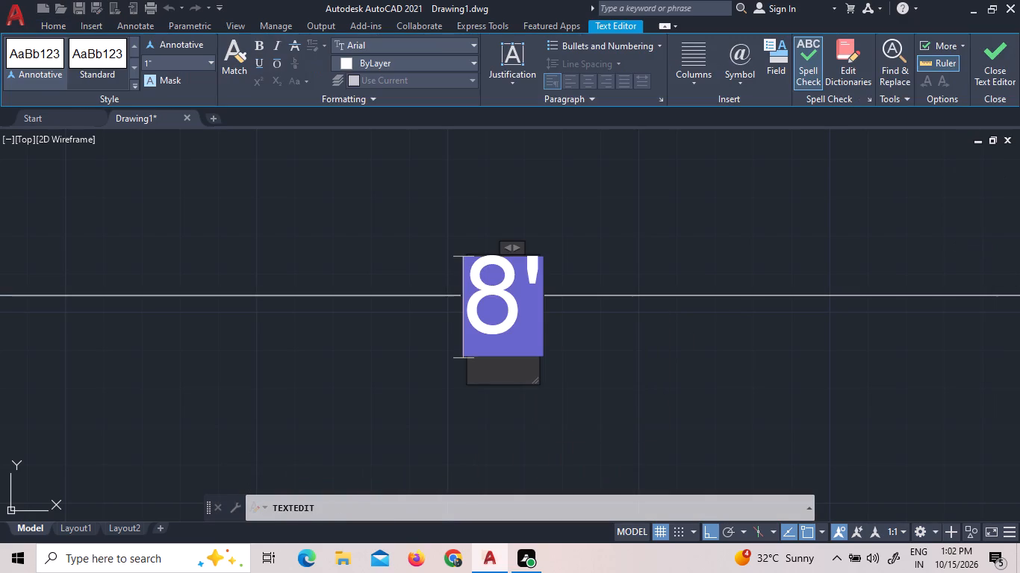
click(520, 303)
click(534, 307)
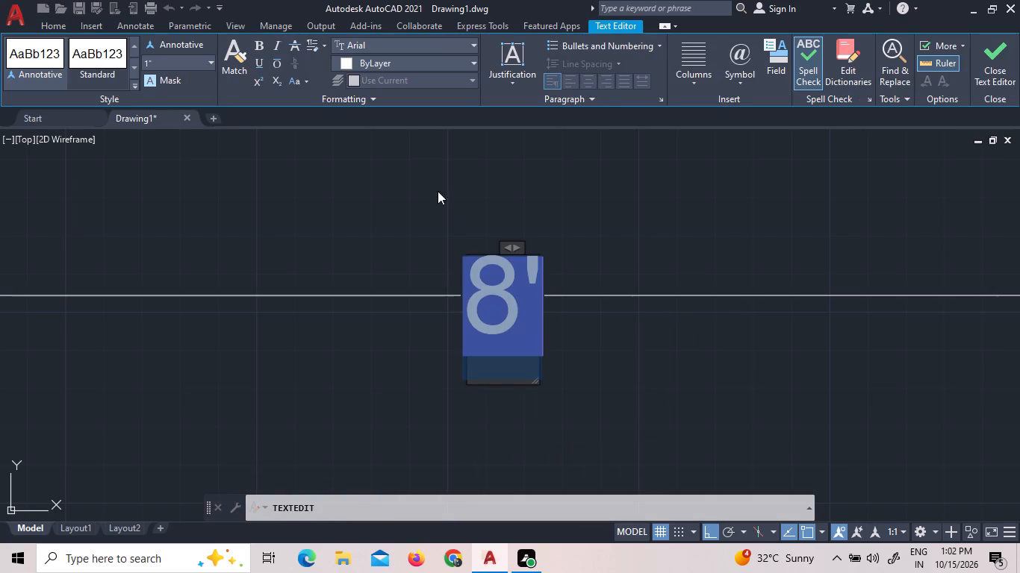
click(214, 66)
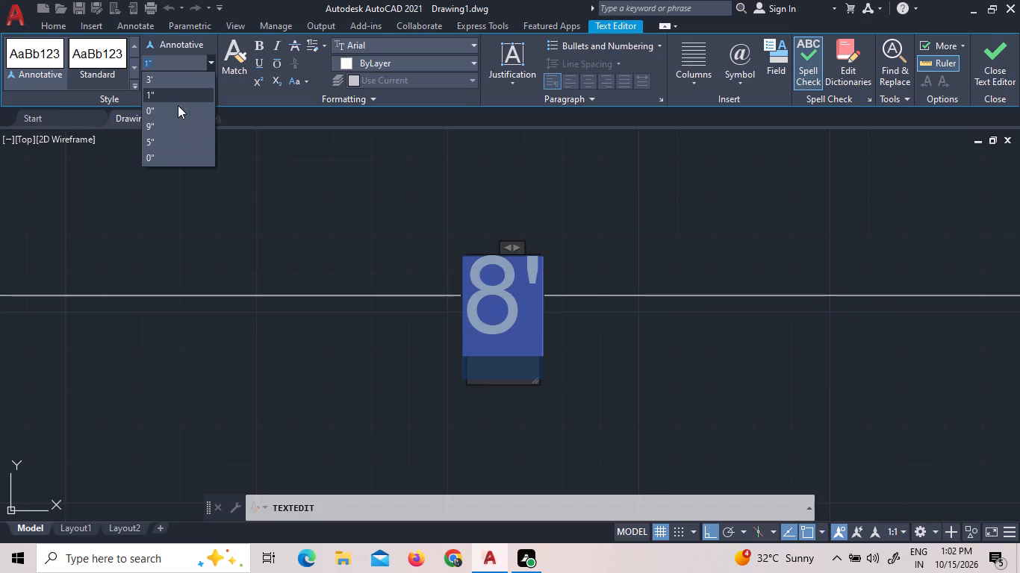
click(167, 126)
click(48, 202)
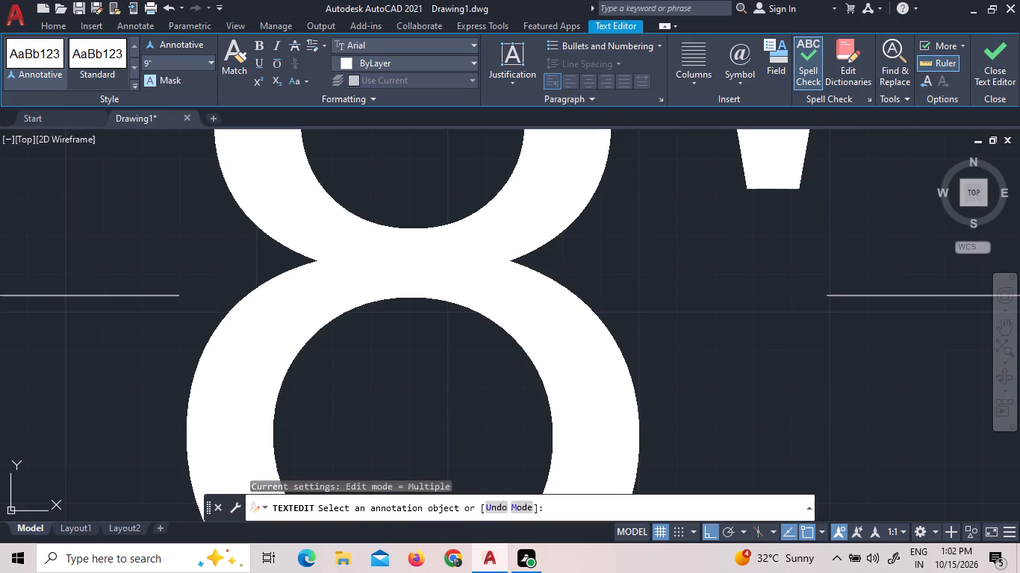
scroll(225, 463, down, 4)
scroll(326, 452, down, 5)
scroll(422, 430, down, 3)
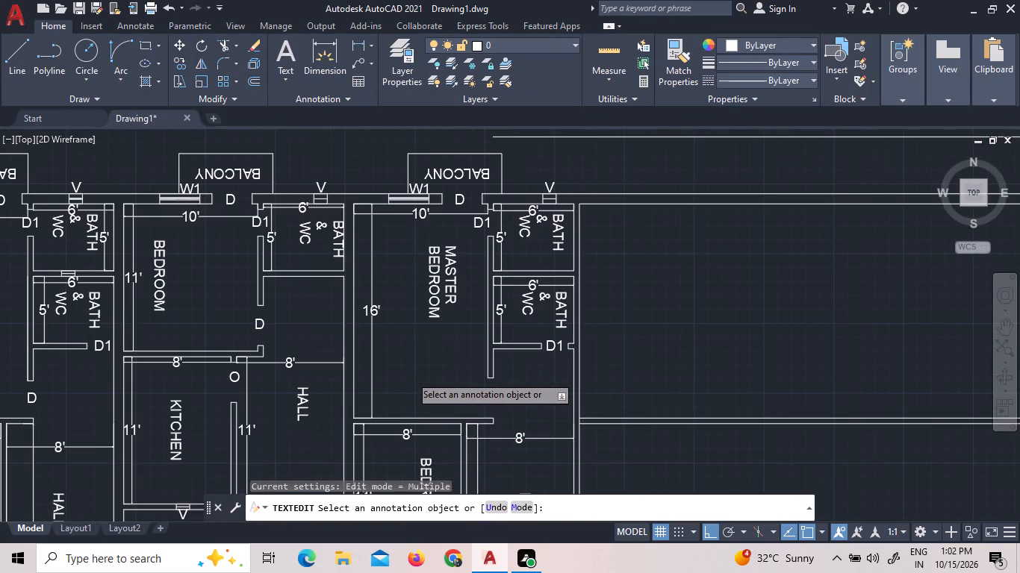
middle_drag(408, 372, 411, 166)
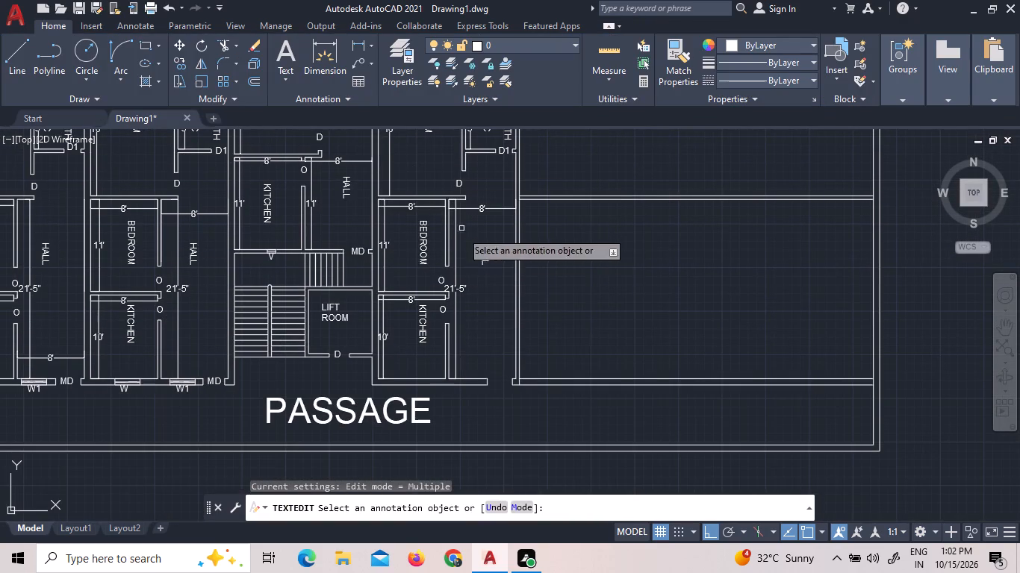
scroll(231, 385, up, 1)
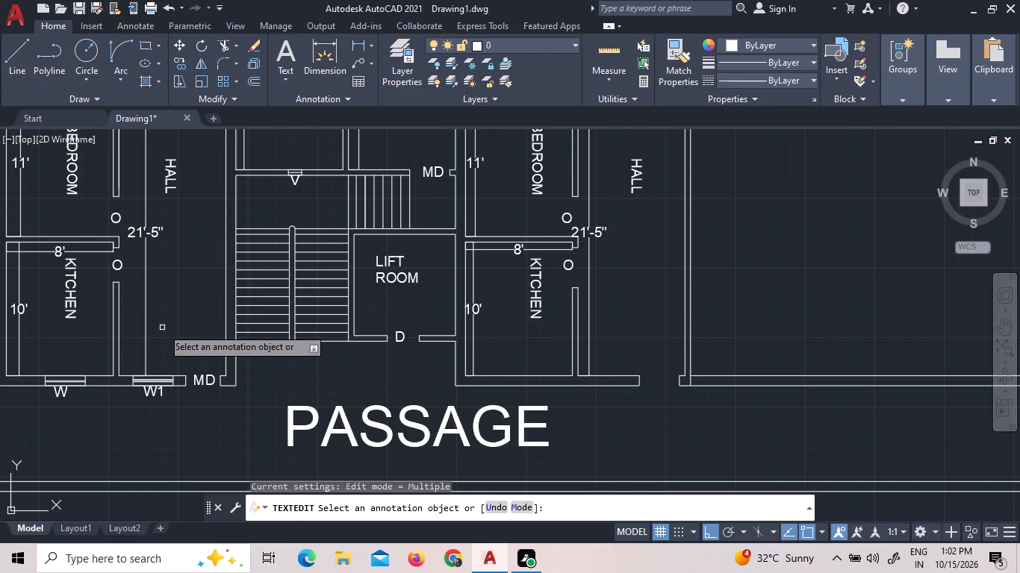
right_click(187, 313)
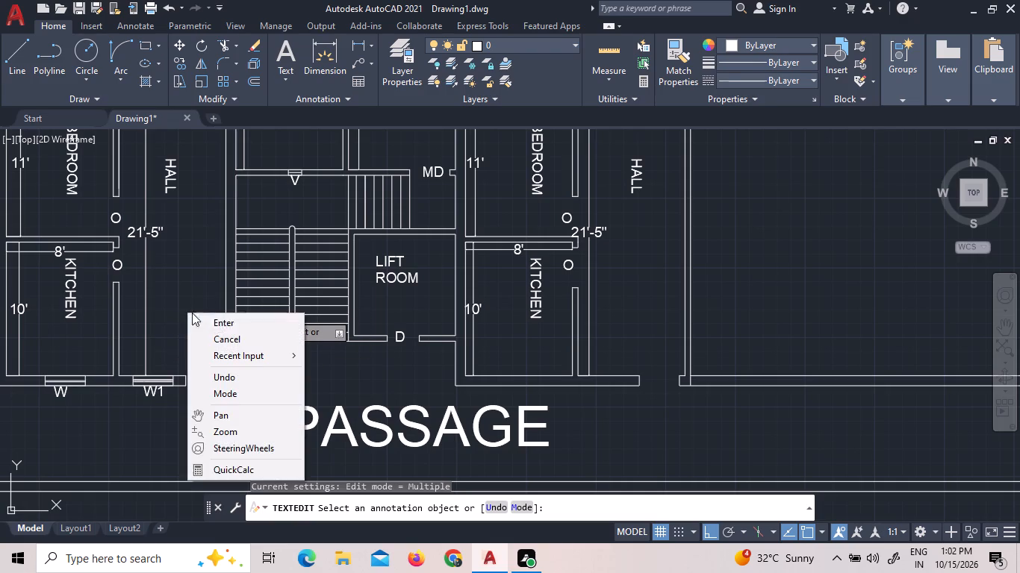
click(199, 319)
Copy the W and W1 windows with labels W, W1 and MD from the apartment west of the staircase about 33'-11" east into the new apartment's south wall.
scroll(49, 384, up, 3)
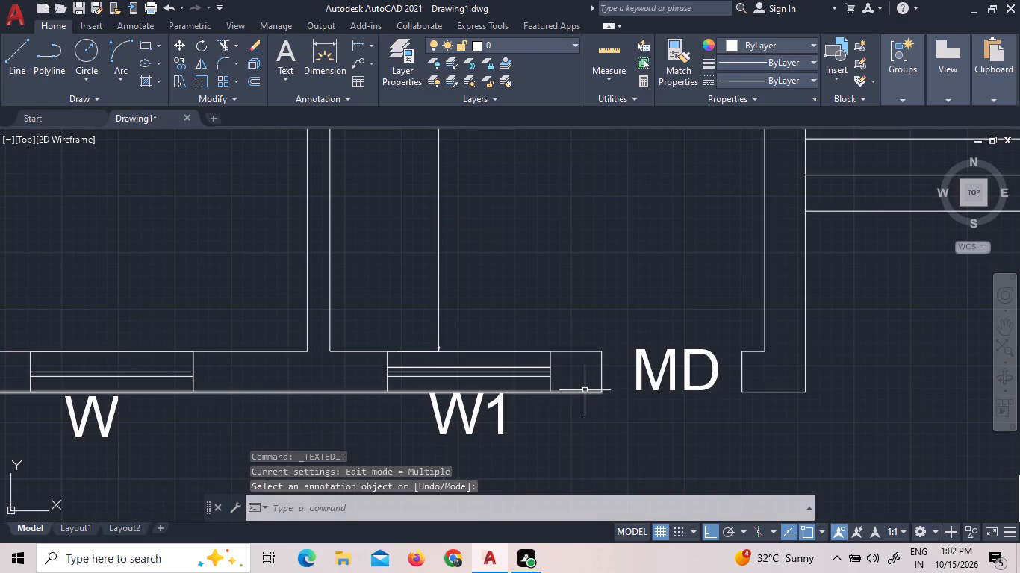
scroll(475, 363, up, 2)
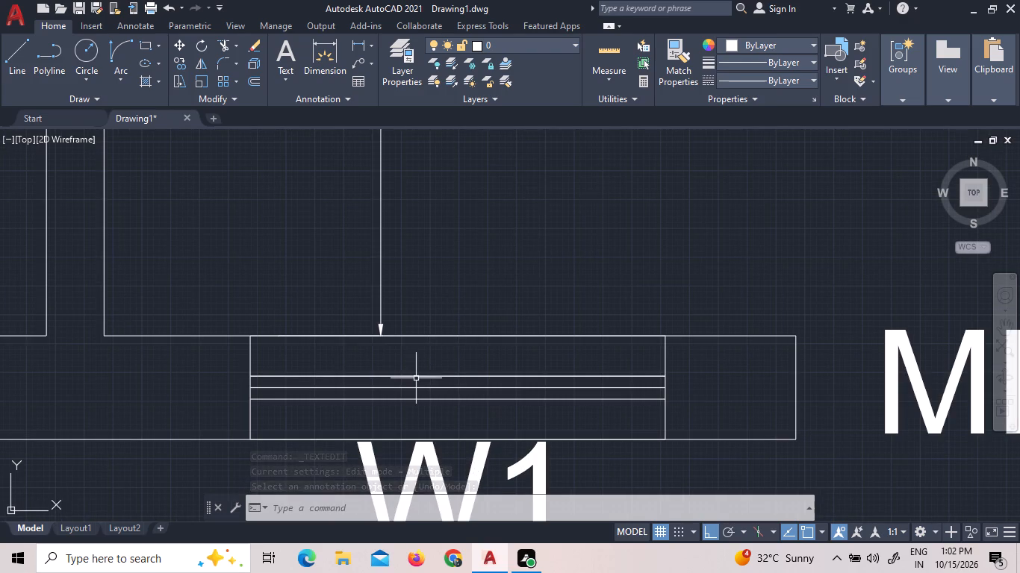
scroll(447, 384, down, 2)
scroll(176, 372, down, 2)
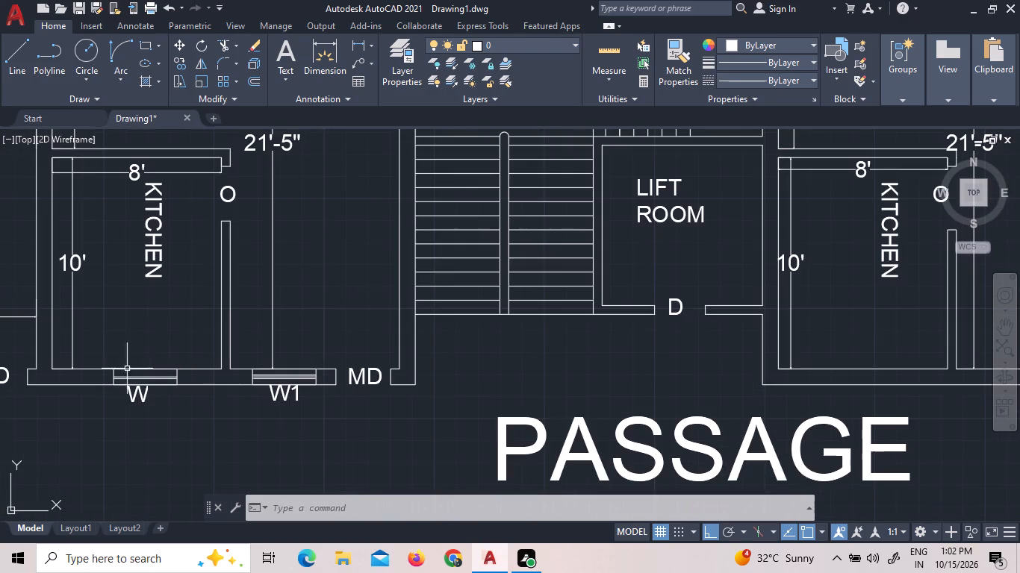
click(89, 377)
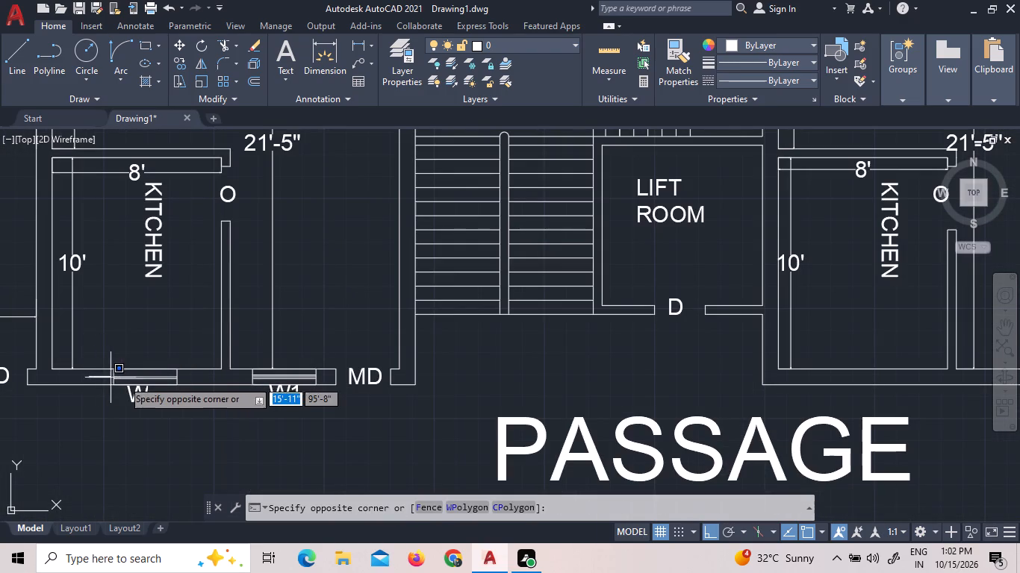
click(126, 380)
scroll(108, 378, up, 3)
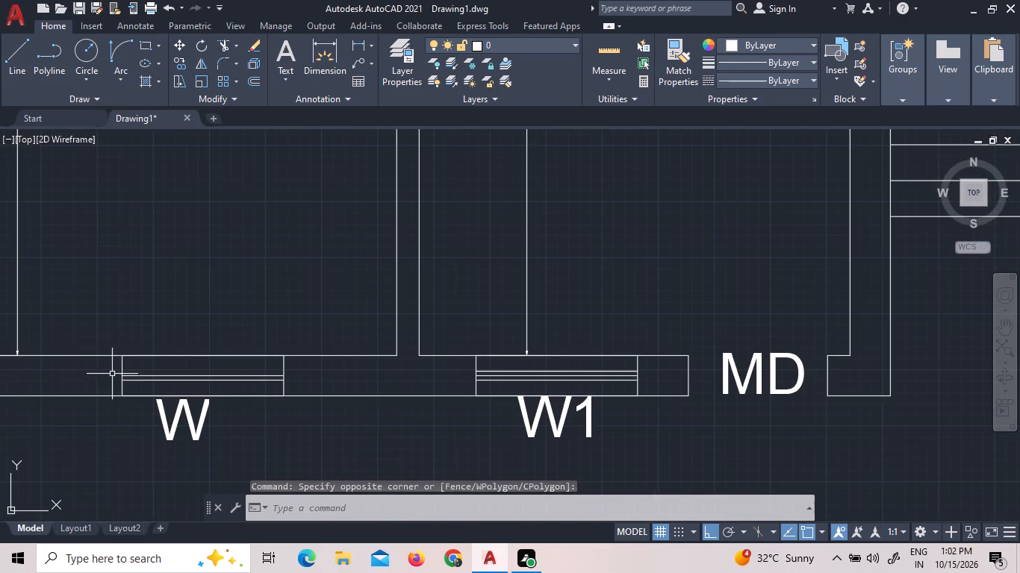
click(94, 363)
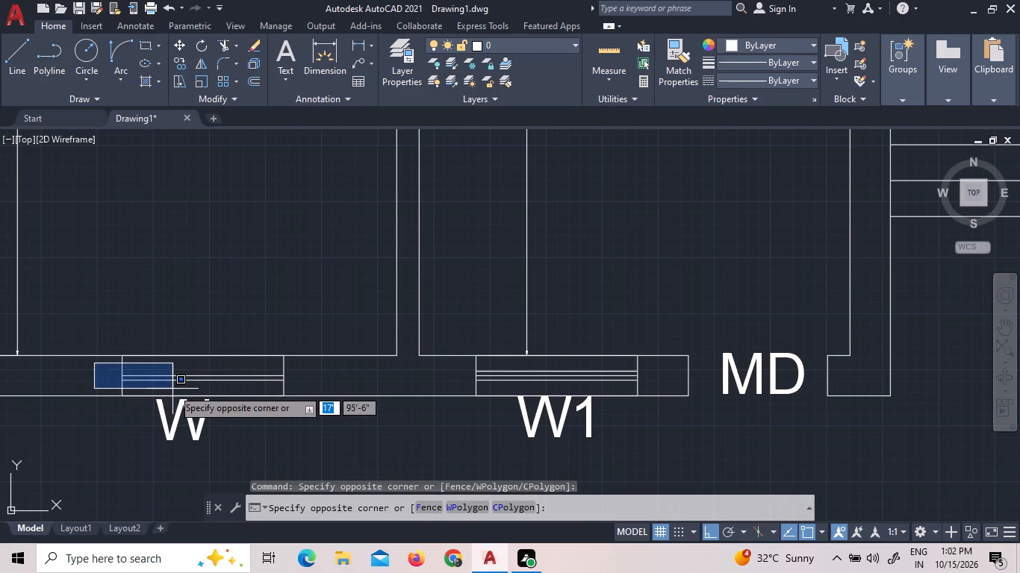
click(172, 388)
click(322, 389)
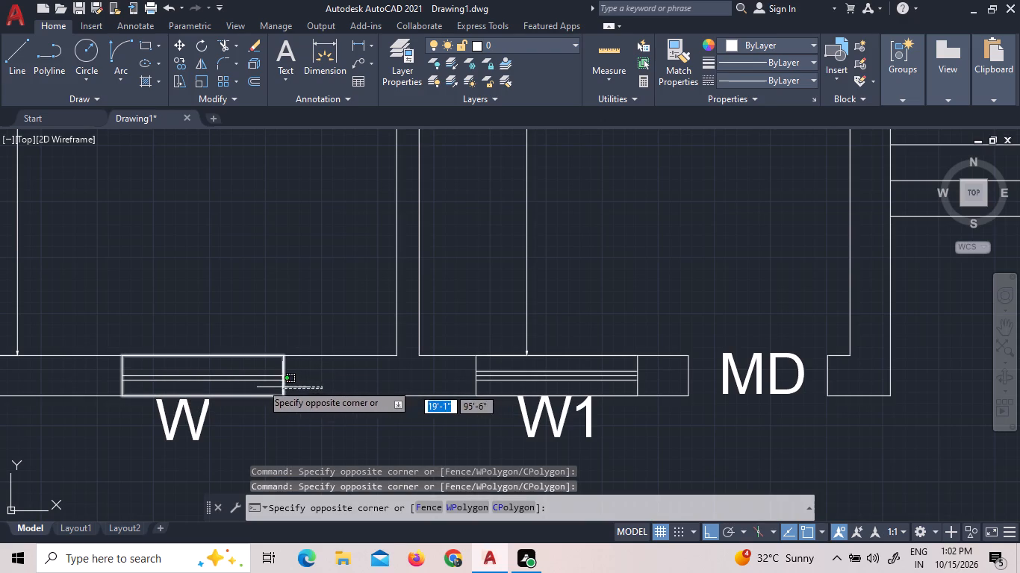
click(226, 366)
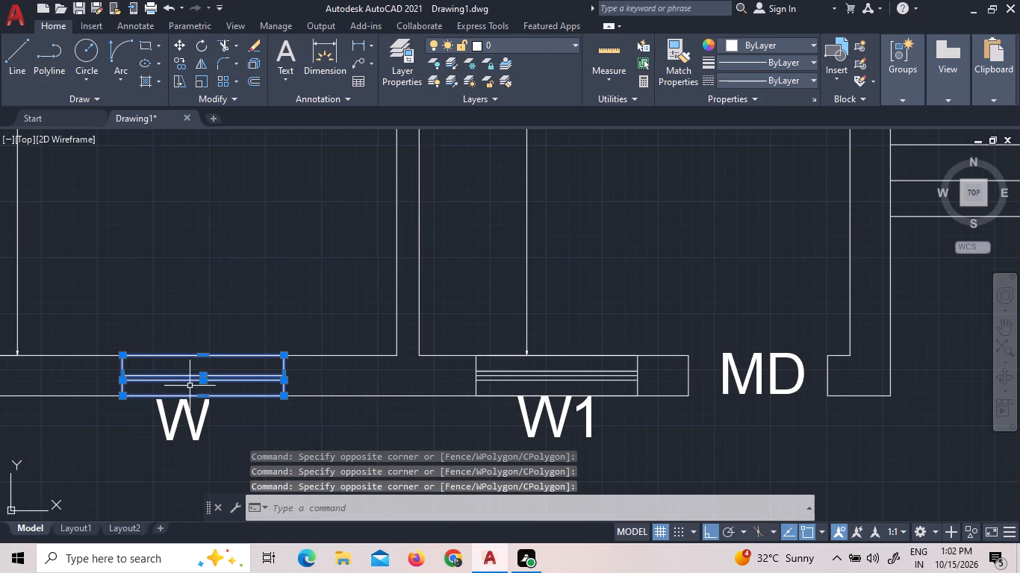
click(187, 416)
click(573, 420)
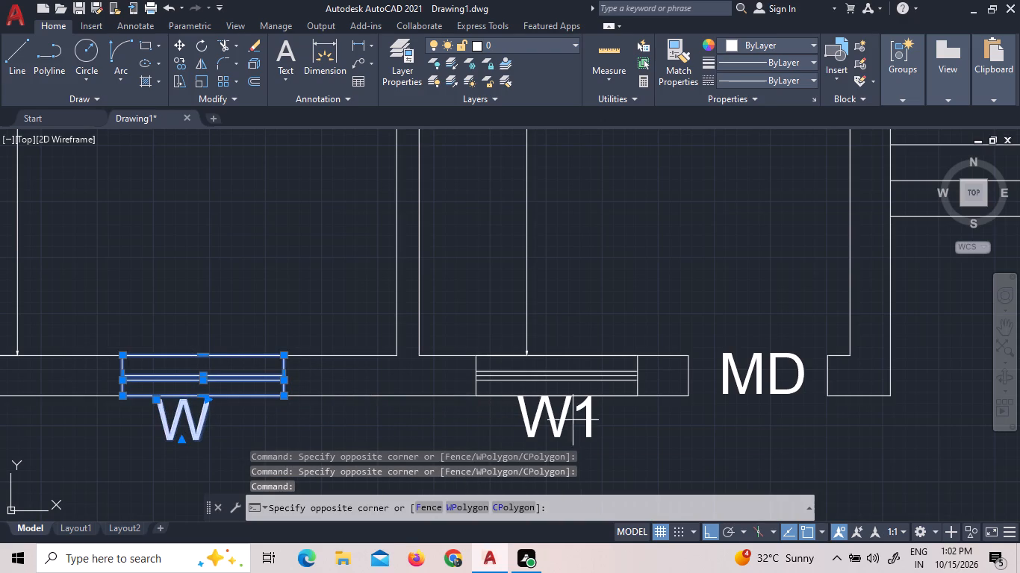
click(491, 409)
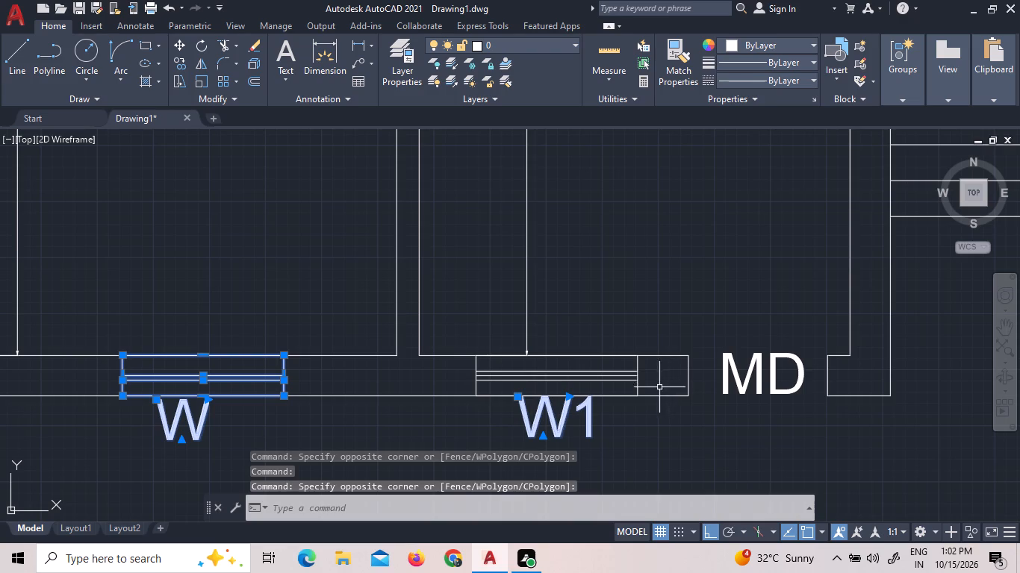
double_click(659, 387)
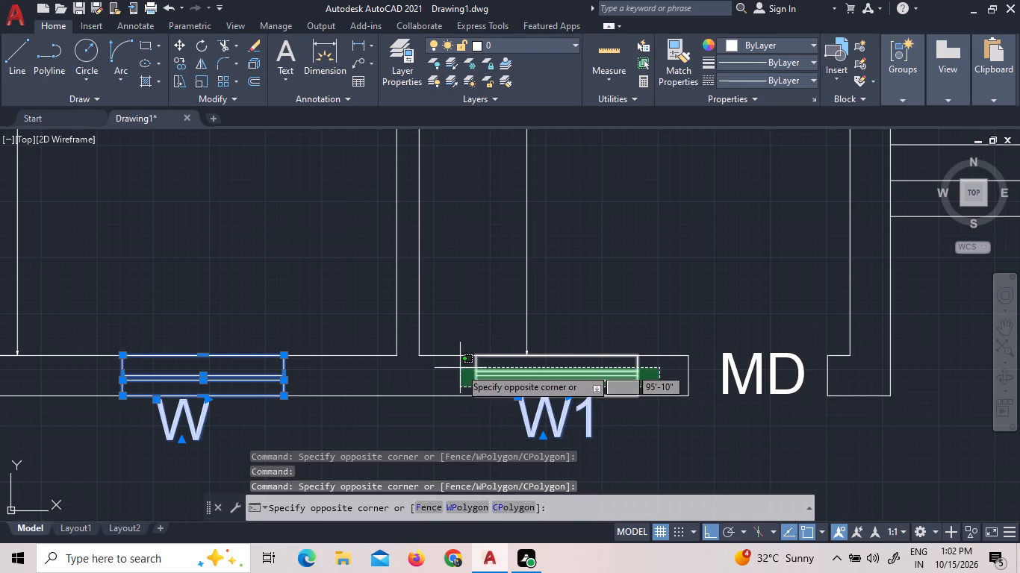
click(460, 368)
click(734, 394)
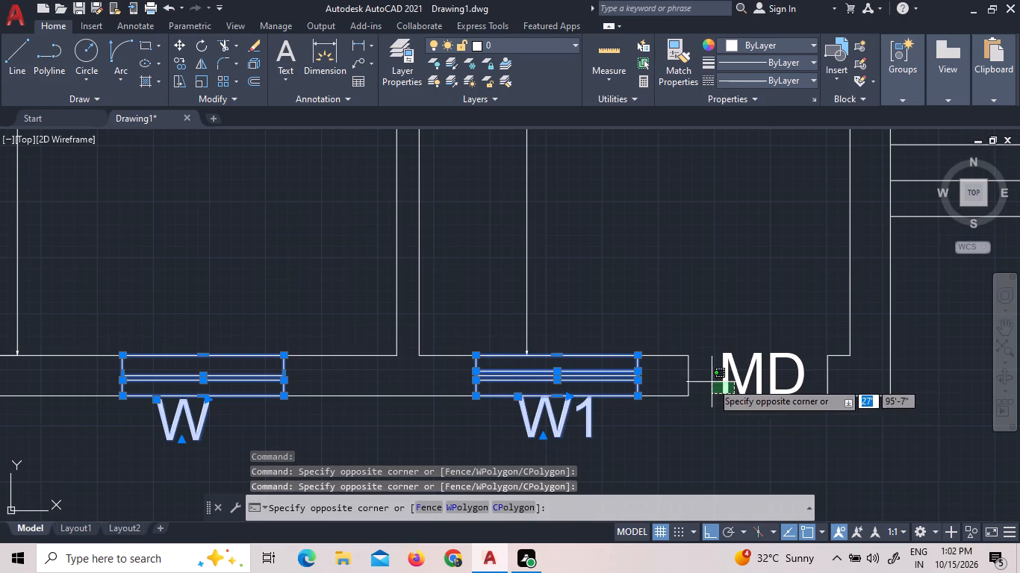
click(715, 333)
right_click(712, 333)
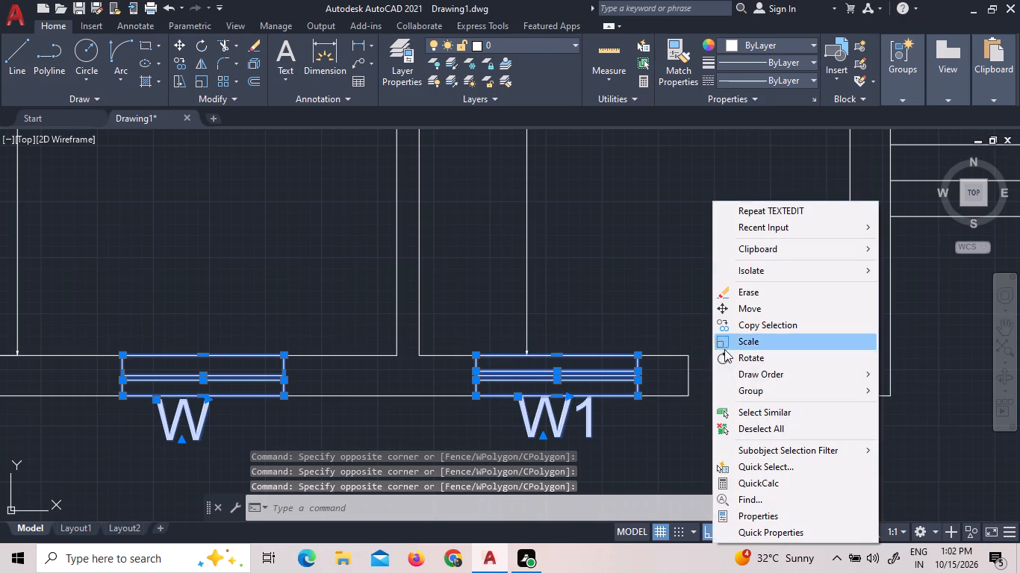
double_click(780, 320)
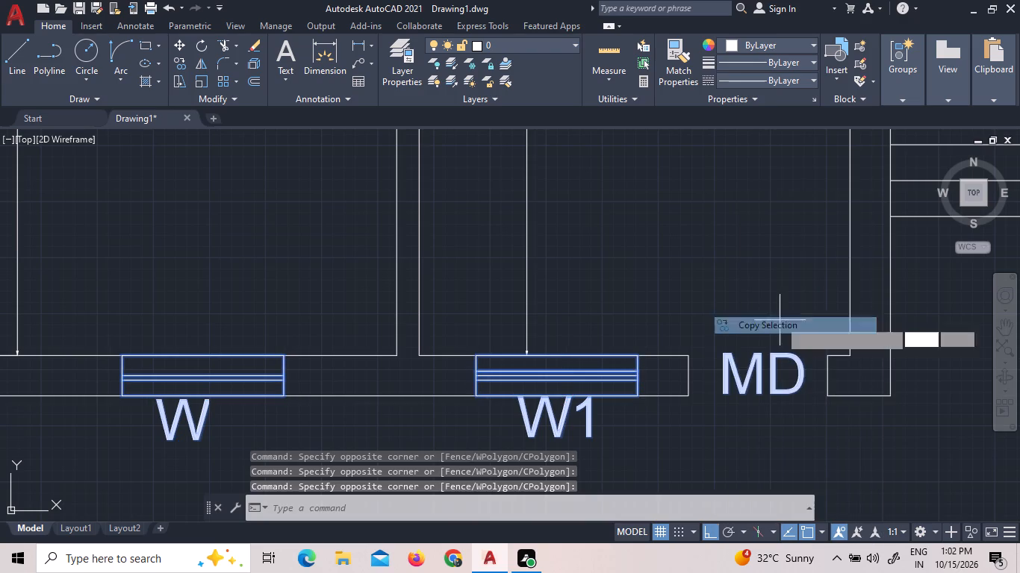
scroll(847, 362, down, 3)
scroll(663, 307, down, 3)
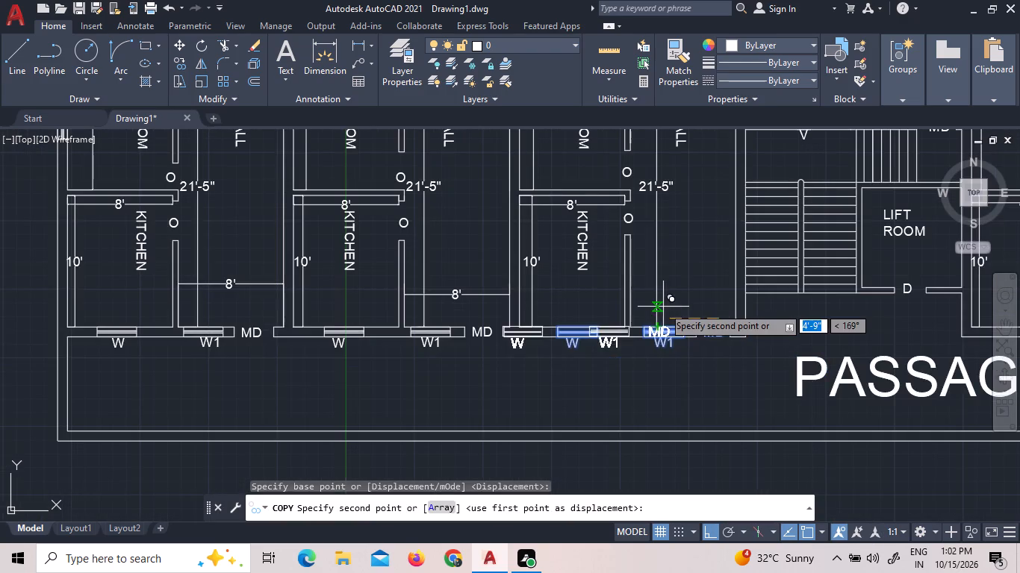
scroll(663, 307, down, 3)
scroll(941, 300, up, 3)
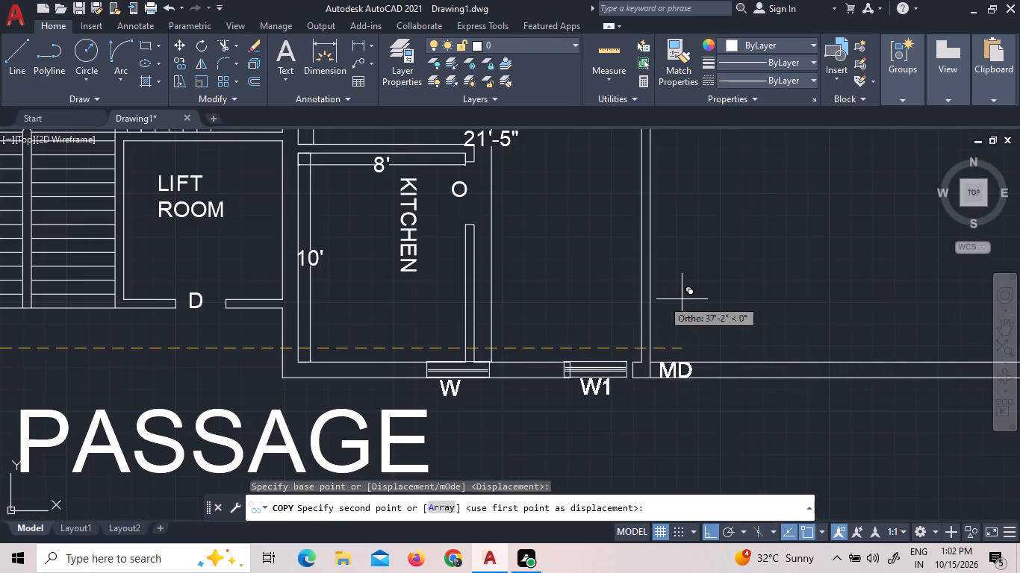
scroll(629, 302, up, 3)
scroll(616, 306, down, 3)
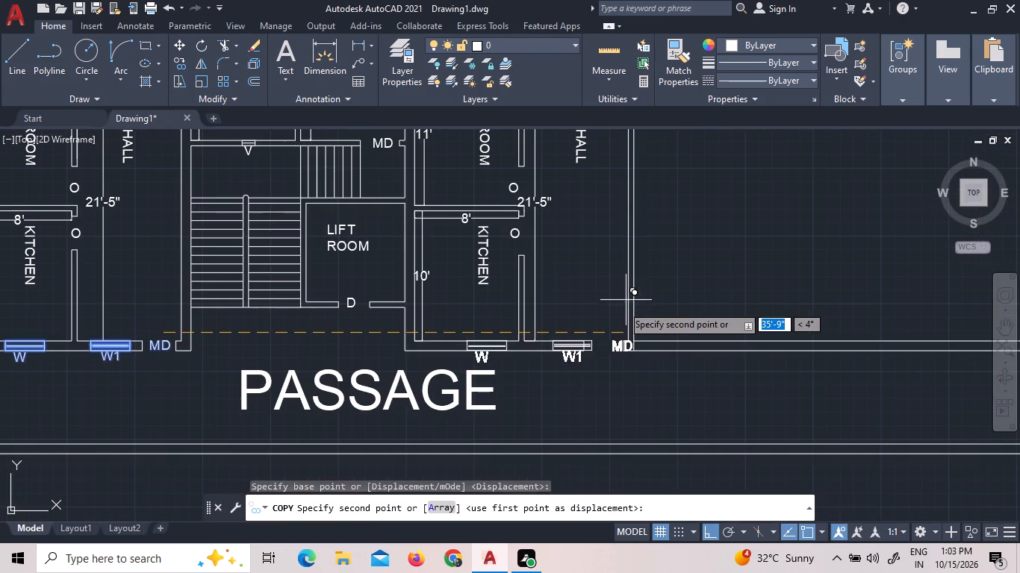
scroll(565, 337, up, 3)
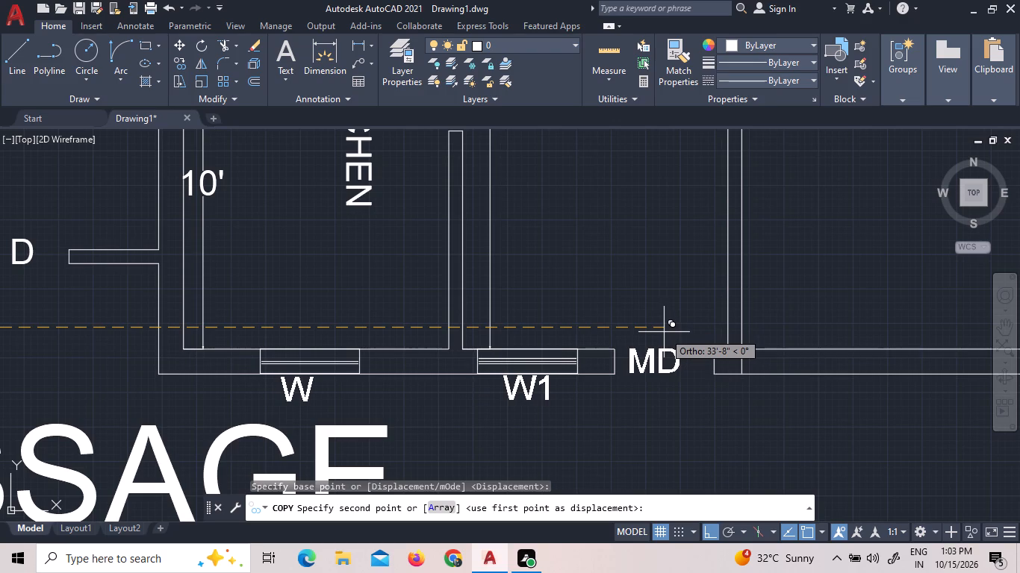
click(671, 336)
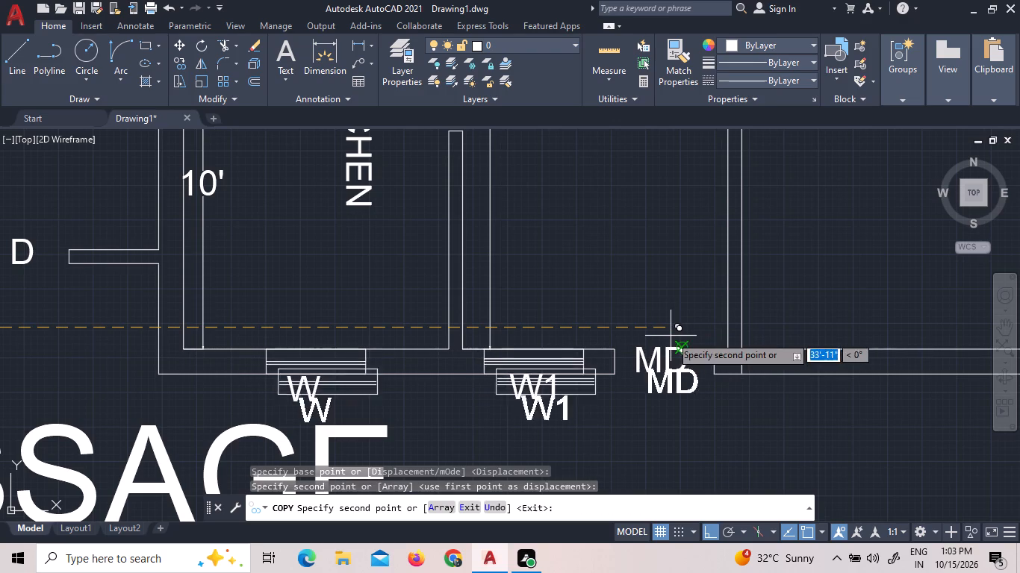
right_click(665, 161)
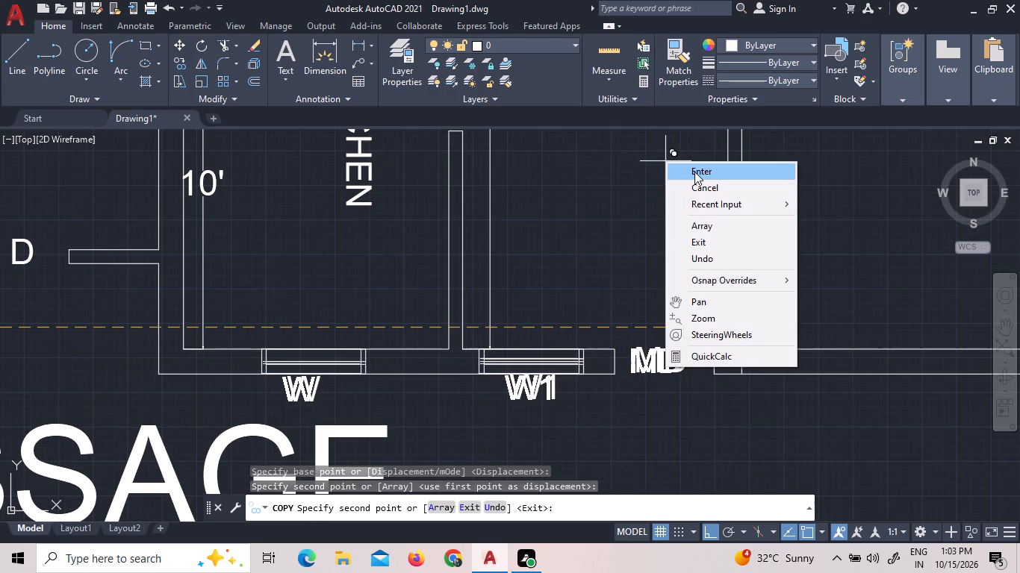
click(694, 172)
Examine the overall floor plan, comparing the new apartment east of the staircase with the existing apartments.
scroll(632, 286, down, 5)
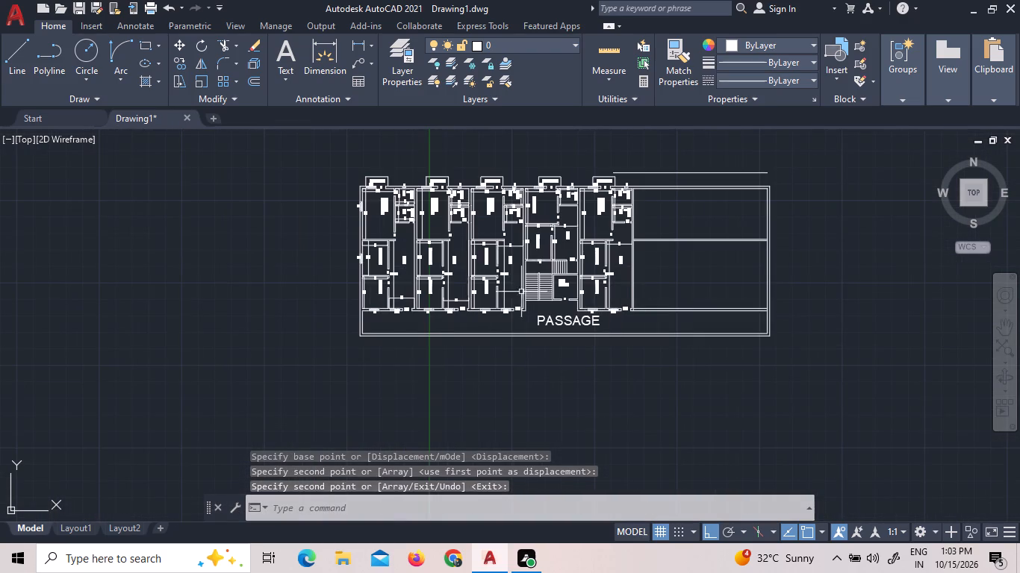
scroll(450, 286, up, 3)
scroll(635, 322, down, 2)
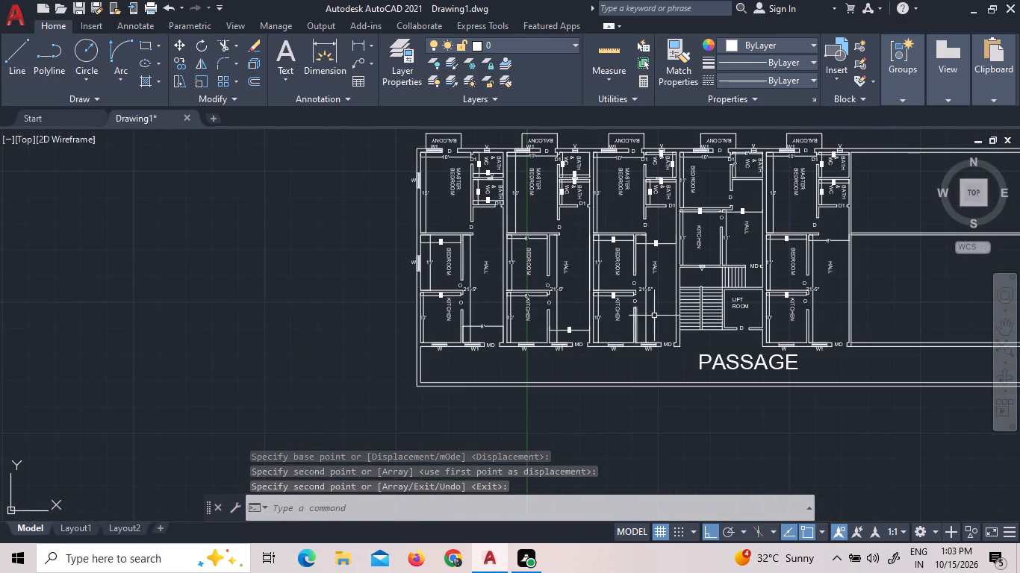
scroll(809, 194, up, 1)
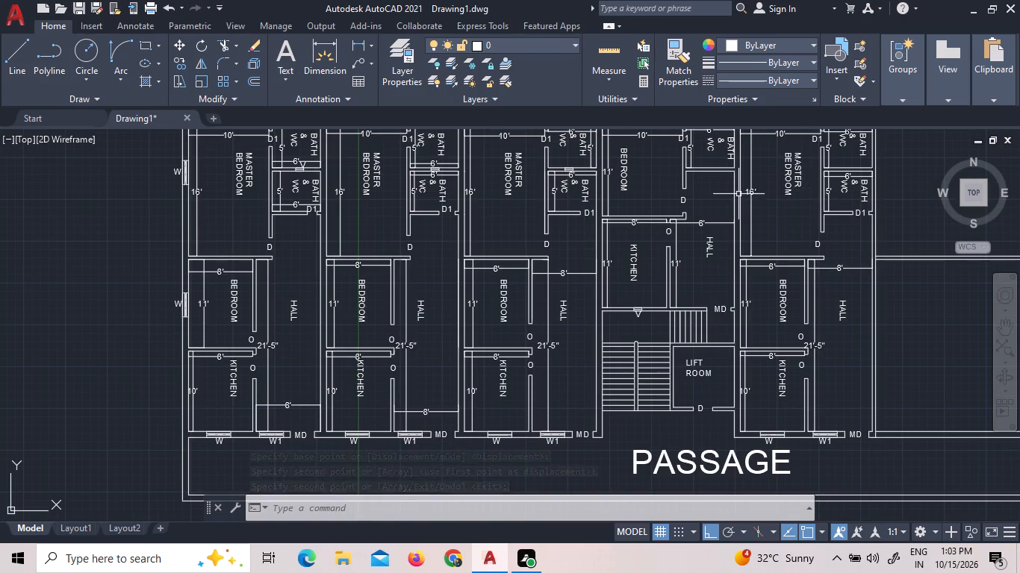
scroll(748, 240, down, 1)
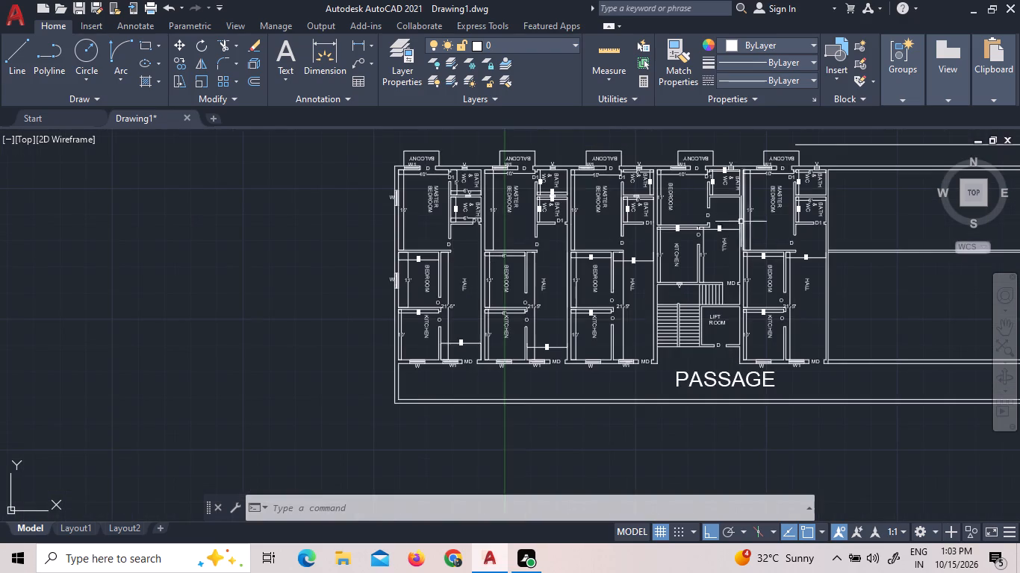
scroll(738, 218, up, 3)
scroll(737, 218, down, 3)
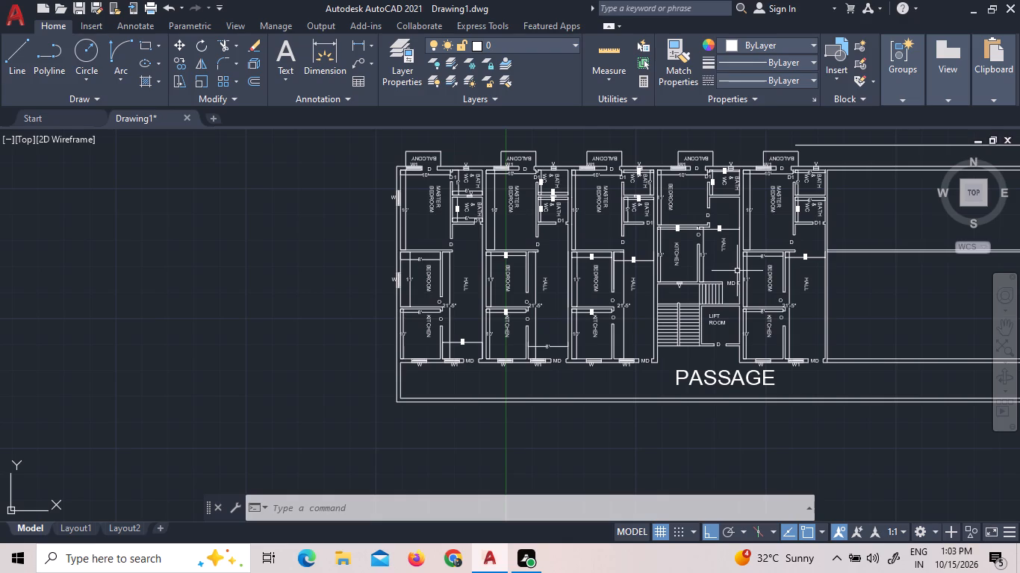
scroll(737, 273, down, 1)
Move the ventilator symbol in the north wall of the new apartment's northern bath by the default displacement of 26'-7", 127'-4".
scroll(813, 225, up, 2)
scroll(755, 178, up, 1)
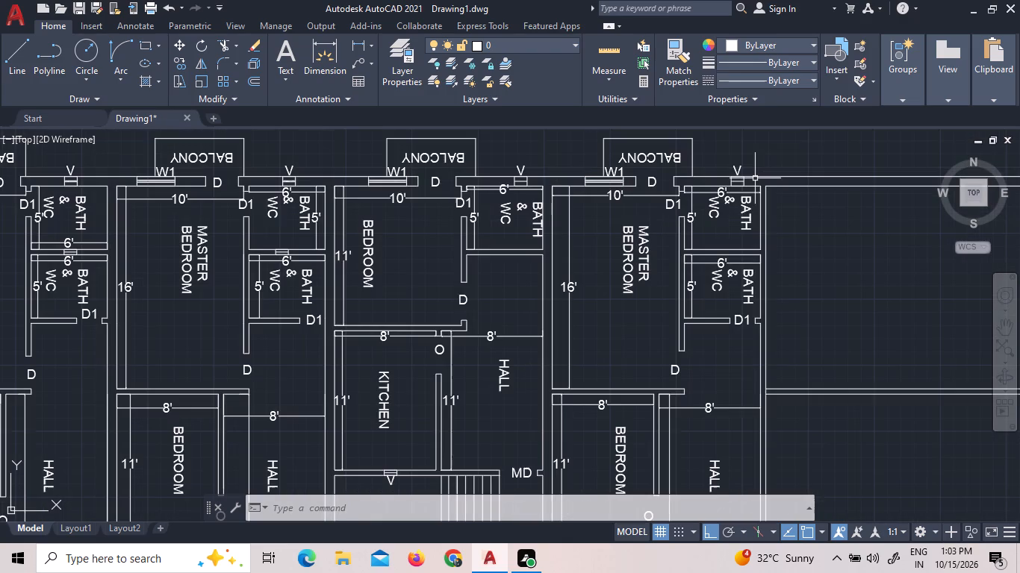
scroll(755, 178, up, 3)
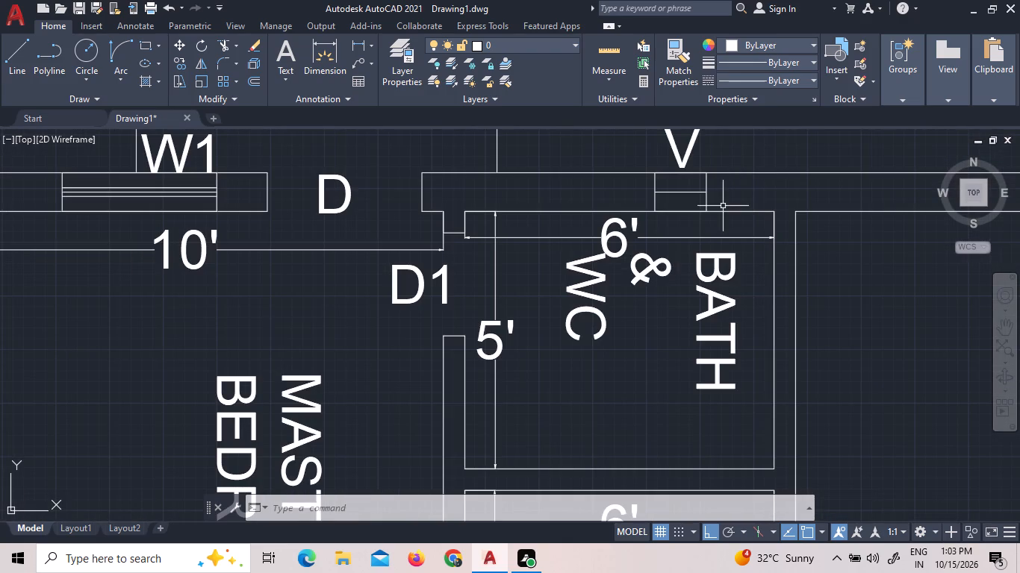
click(723, 207)
click(629, 183)
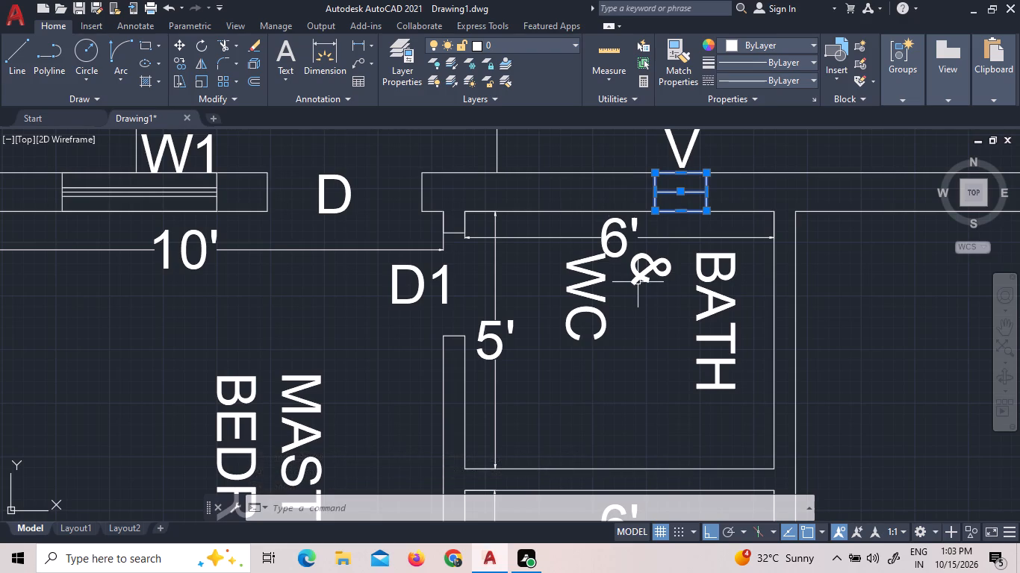
right_click(671, 330)
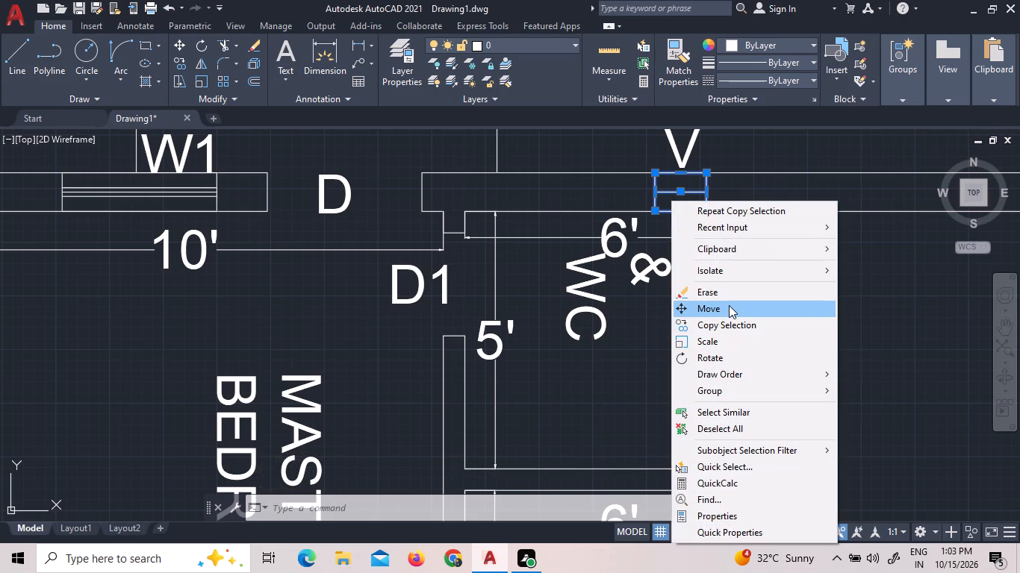
click(729, 315)
right_click(729, 315)
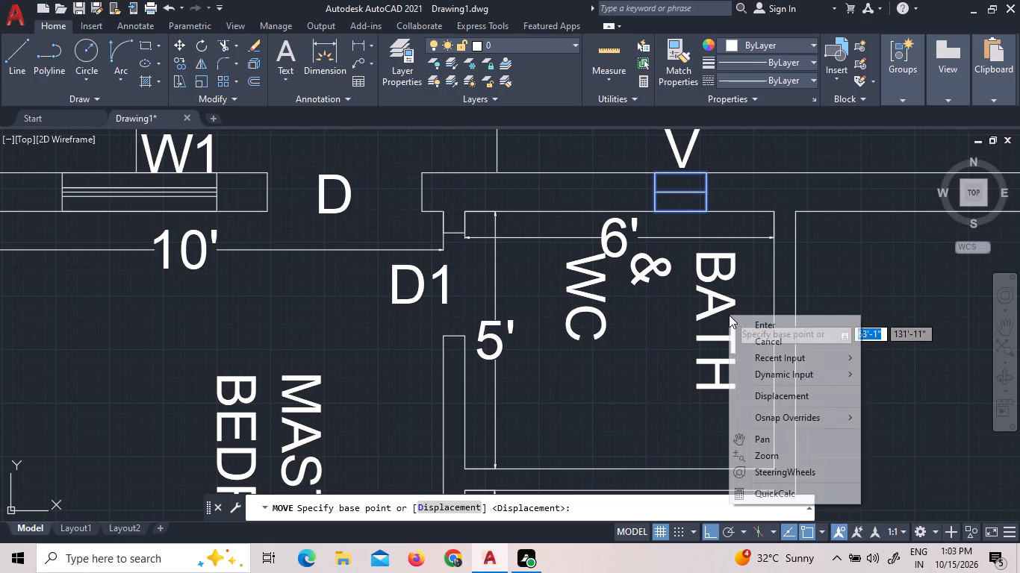
click(734, 320)
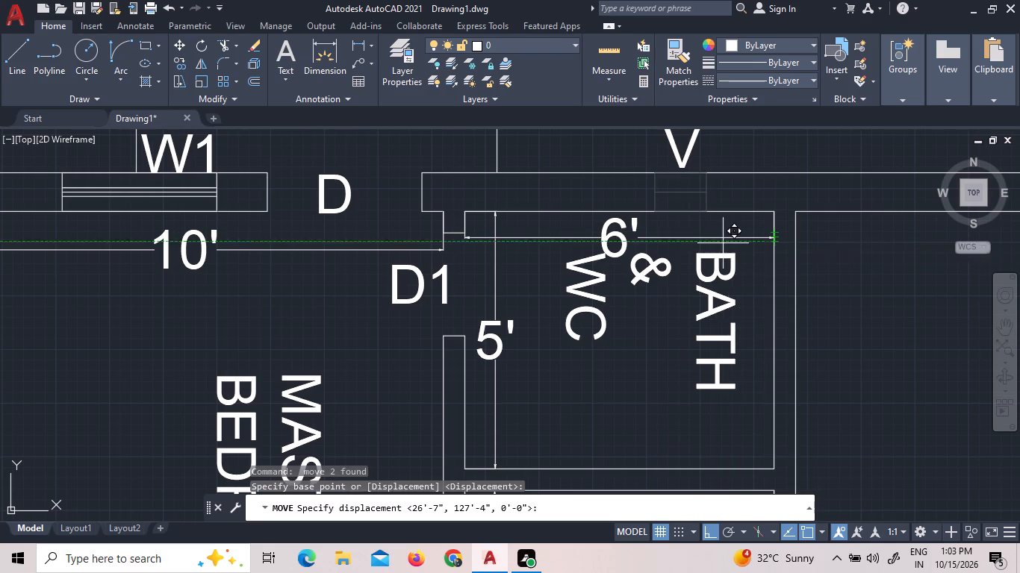
right_click(723, 244)
Examine the new apartment's bath and WC rooms and the surrounding floor plan.
scroll(737, 282, down, 2)
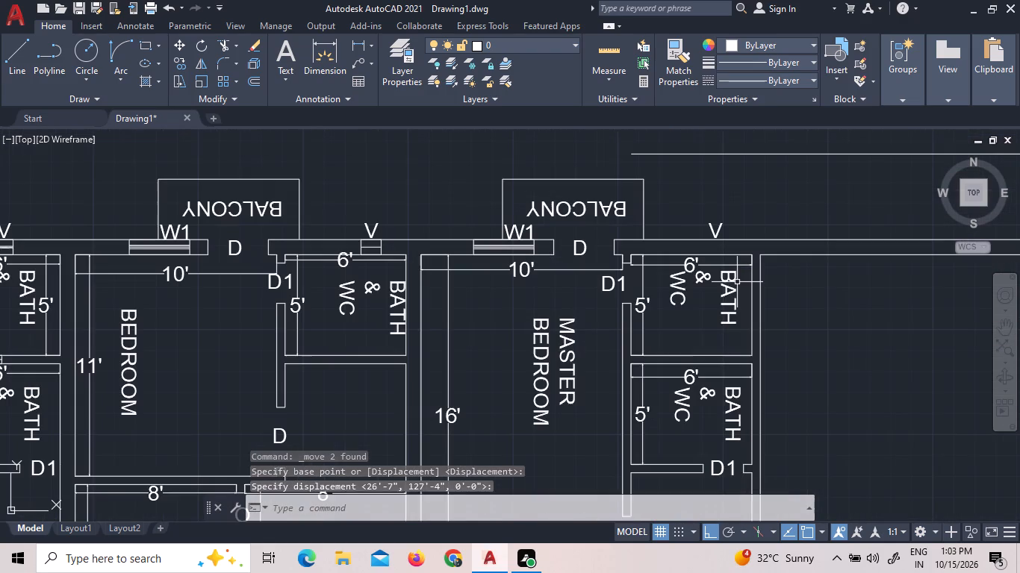
scroll(712, 304, down, 1)
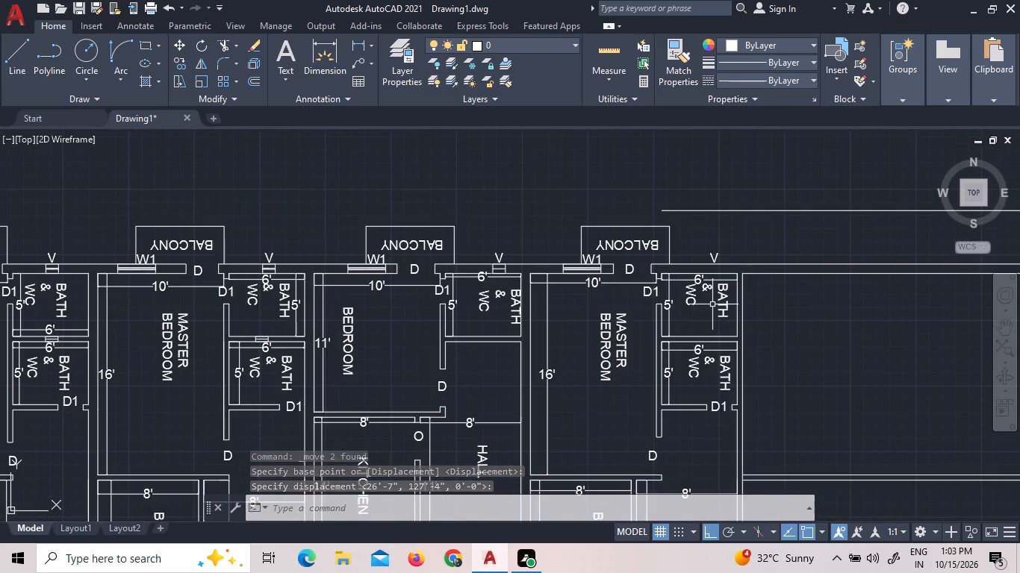
scroll(712, 304, down, 4)
scroll(712, 307, up, 2)
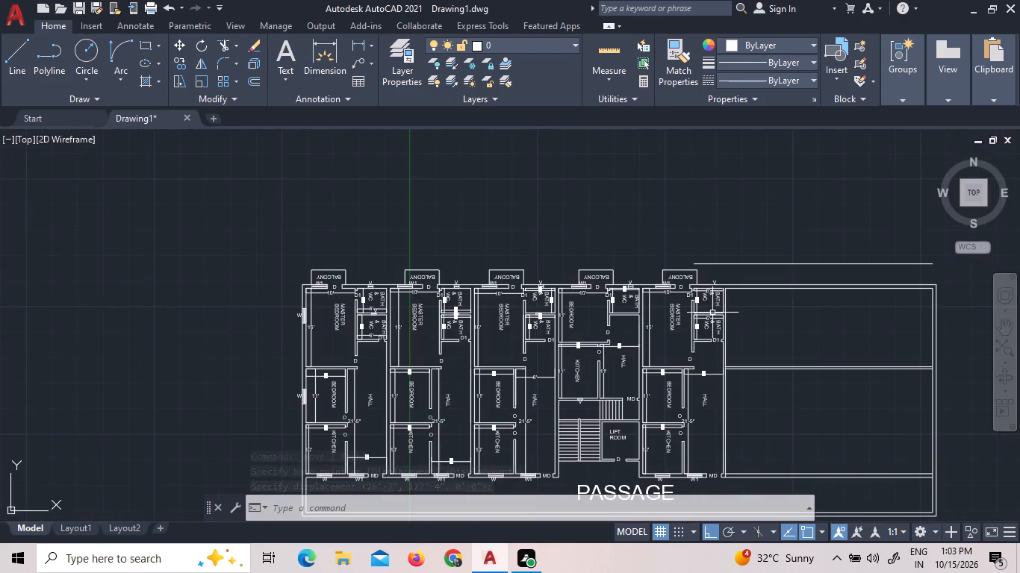
scroll(709, 331, up, 4)
scroll(709, 340, down, 1)
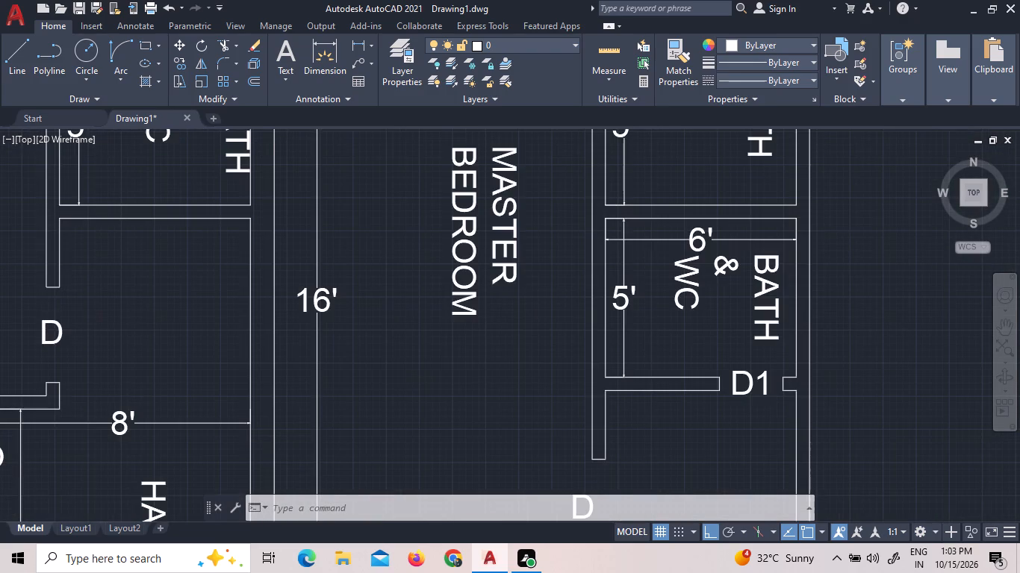
Undo the last move of the ventilator in the north wall of the new apartment's northern bath.
click(170, 5)
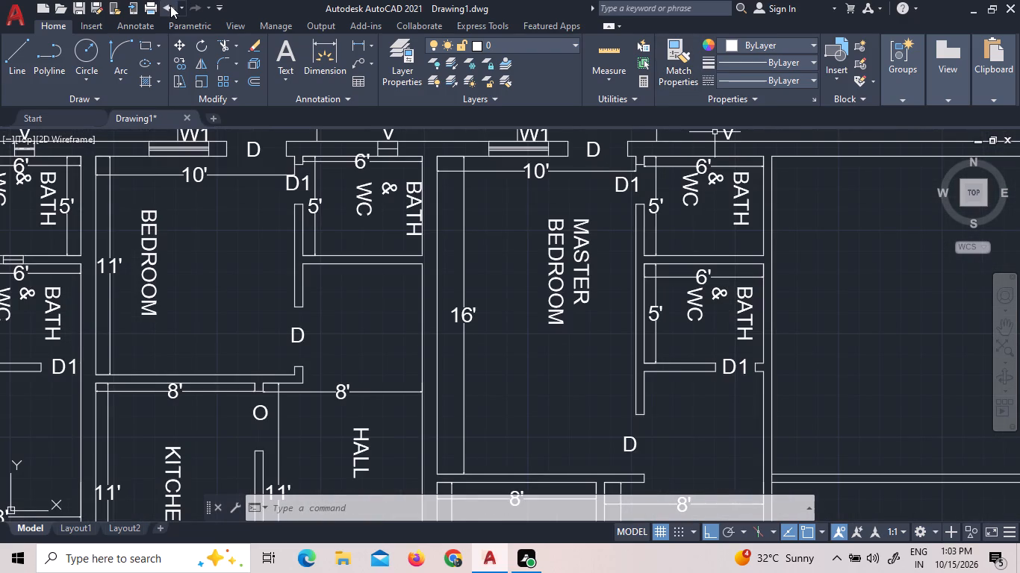
click(170, 5)
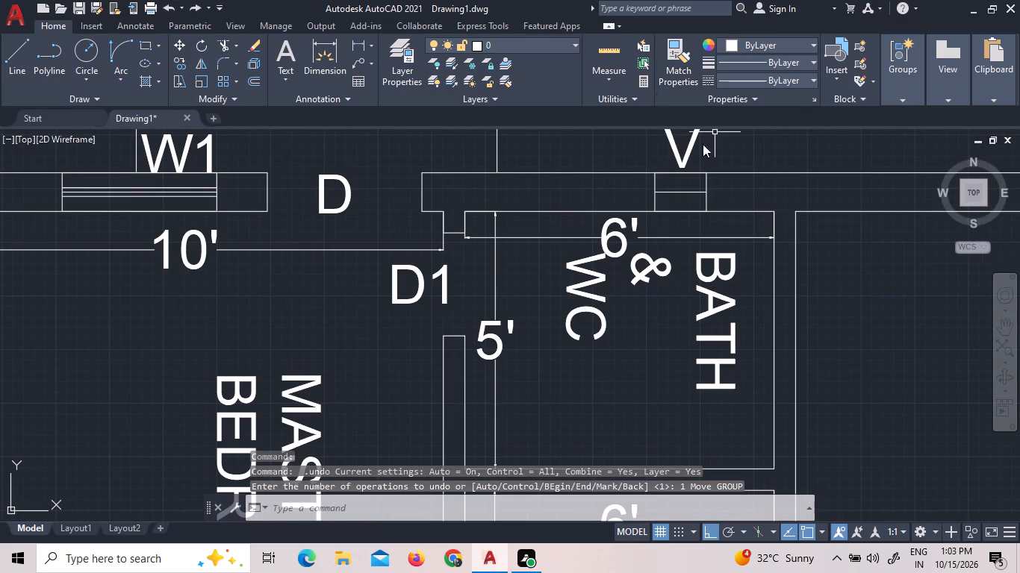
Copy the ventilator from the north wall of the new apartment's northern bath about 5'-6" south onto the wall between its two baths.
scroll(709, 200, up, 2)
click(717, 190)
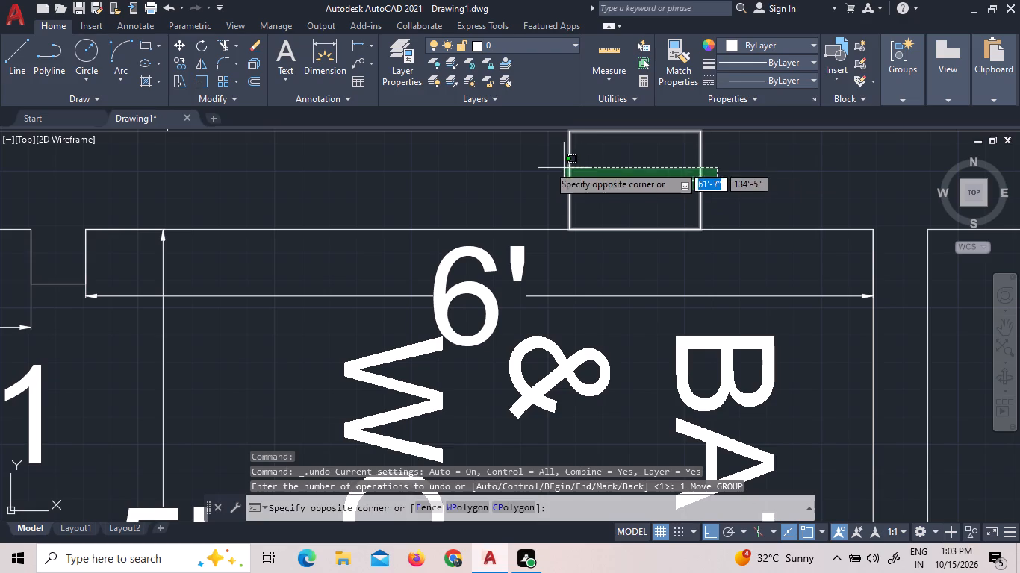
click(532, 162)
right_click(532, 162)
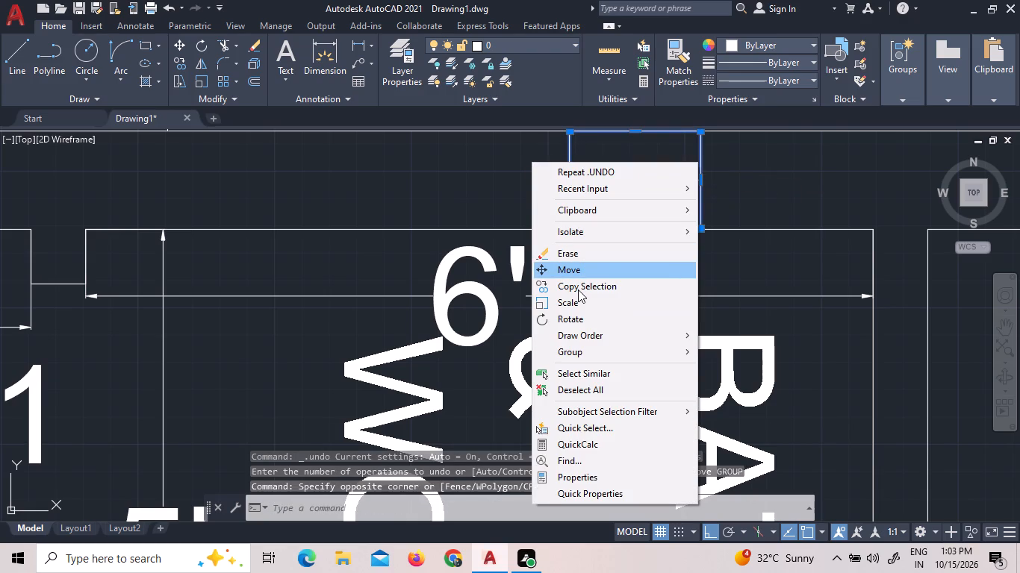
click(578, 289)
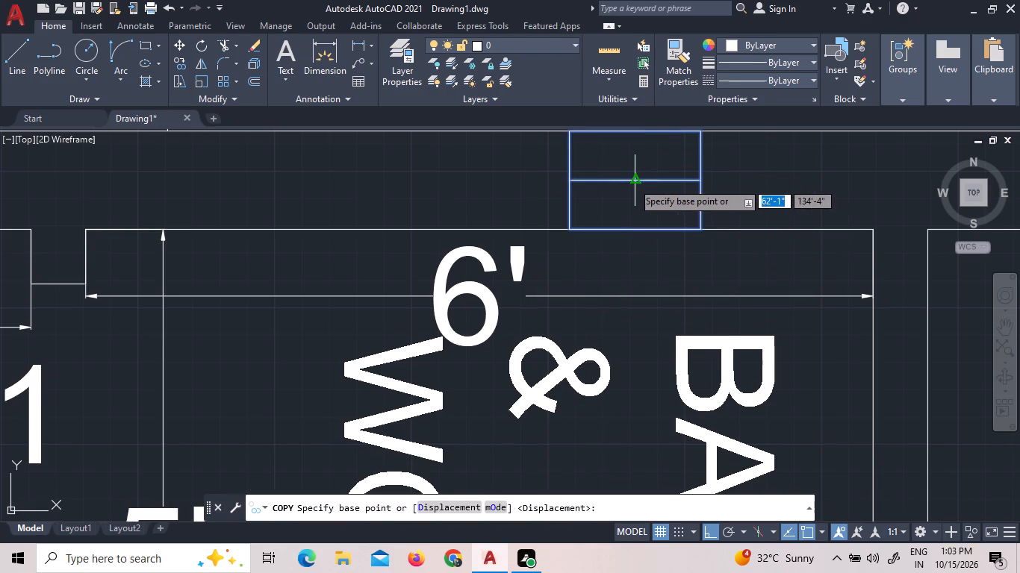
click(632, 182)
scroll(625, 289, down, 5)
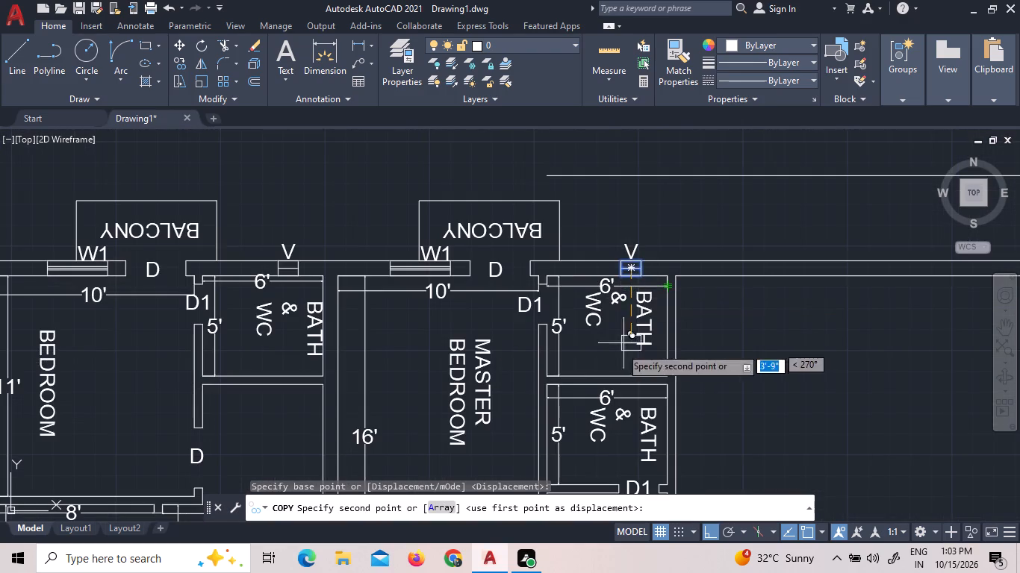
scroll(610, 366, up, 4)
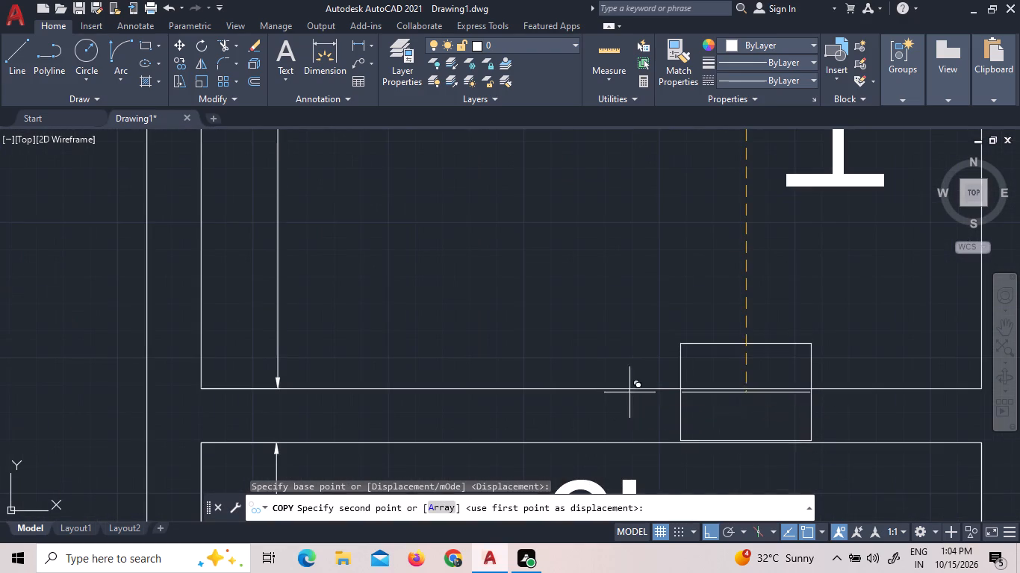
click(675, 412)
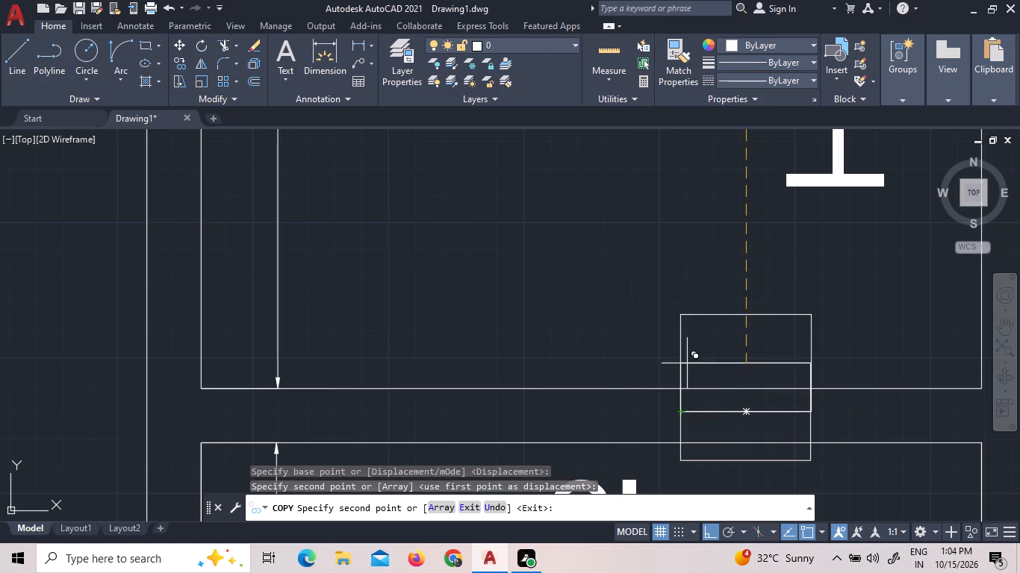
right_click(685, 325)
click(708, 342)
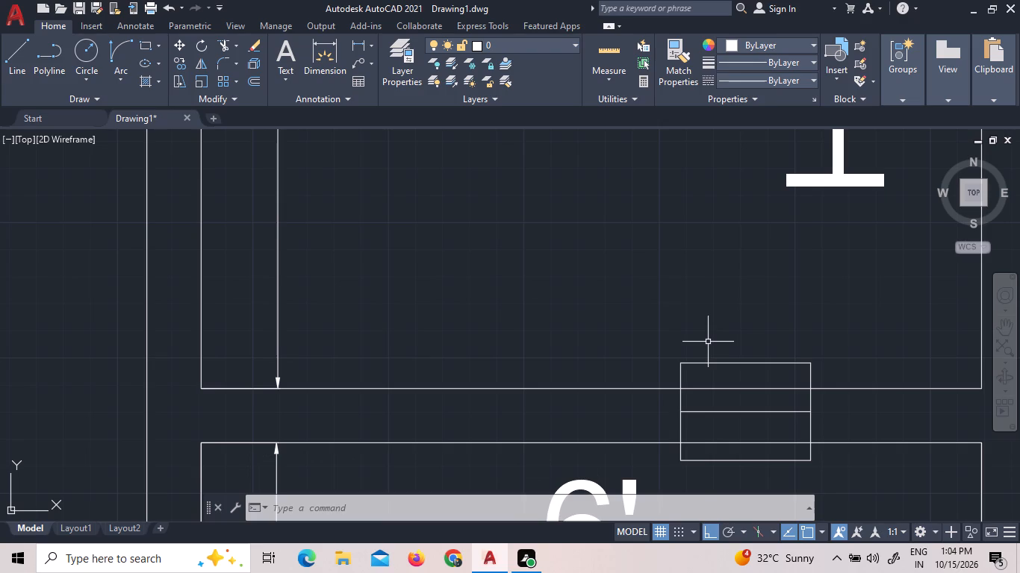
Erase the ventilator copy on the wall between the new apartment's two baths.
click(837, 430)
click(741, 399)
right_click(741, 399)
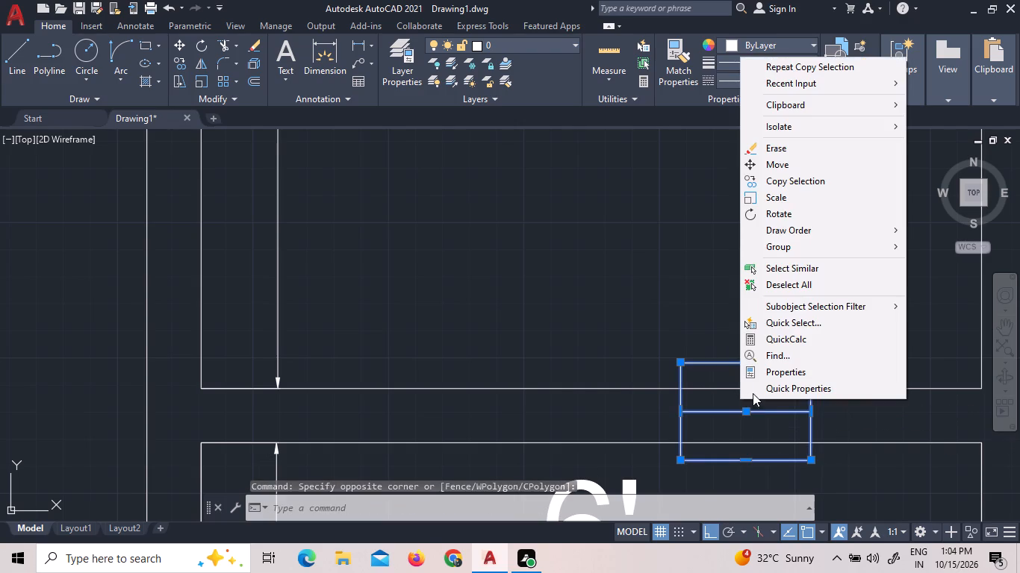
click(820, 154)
Copy the ventilator between the two baths of the apartment west of the staircase east to the new apartment's matching wall, with object snap off.
scroll(809, 255, down, 5)
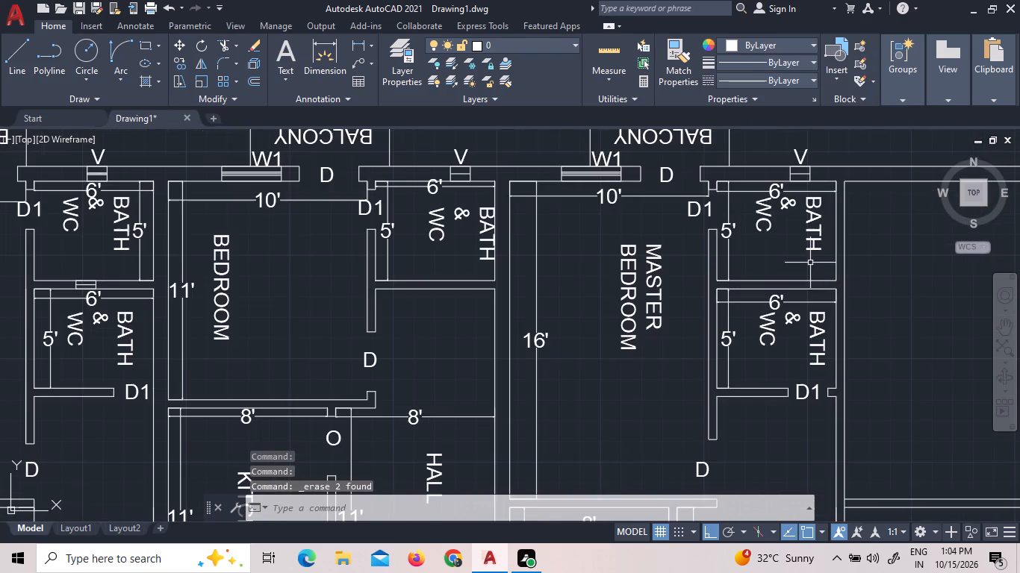
scroll(54, 281, up, 2)
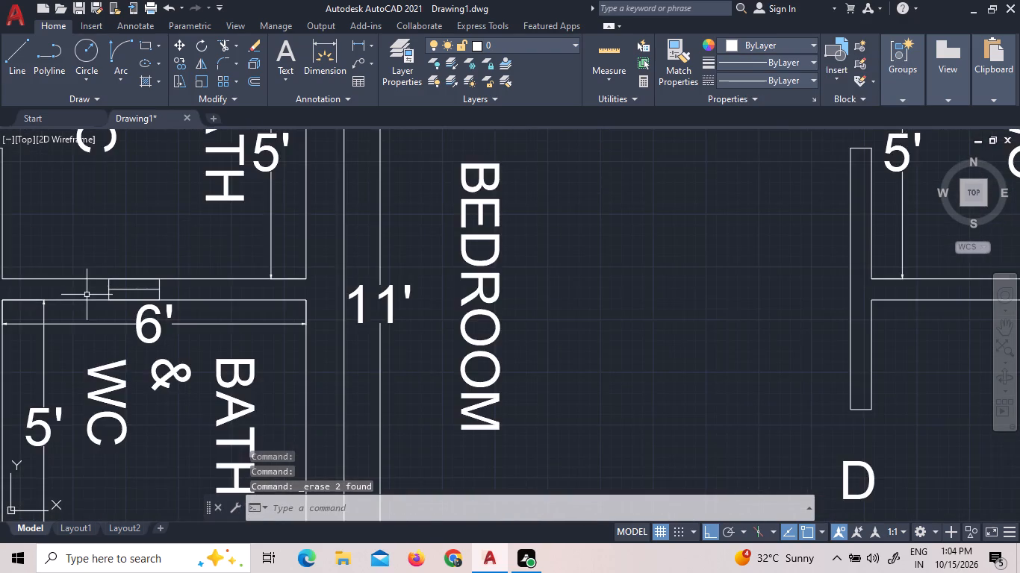
scroll(87, 295, up, 3)
click(382, 286)
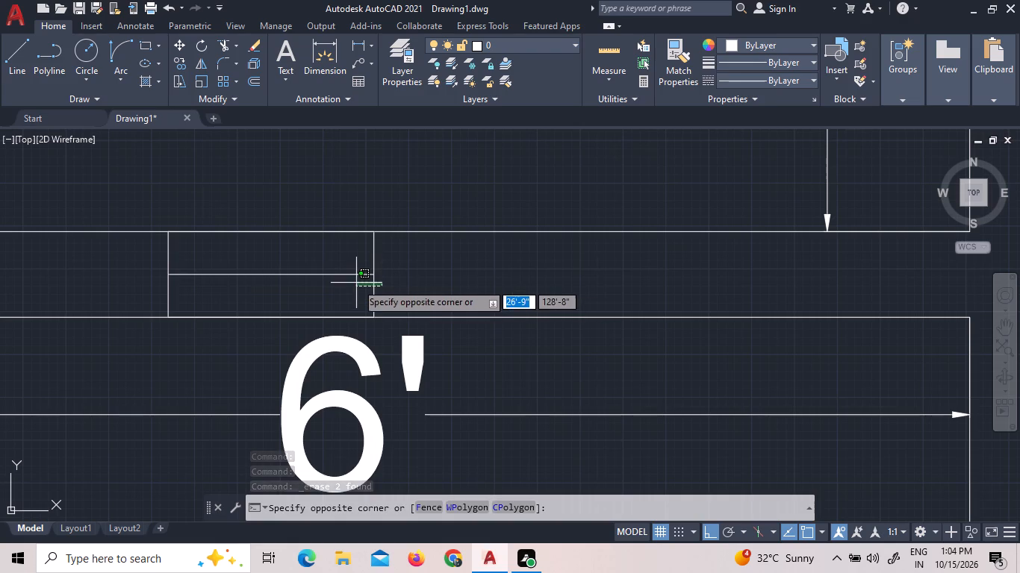
click(332, 265)
right_click(332, 265)
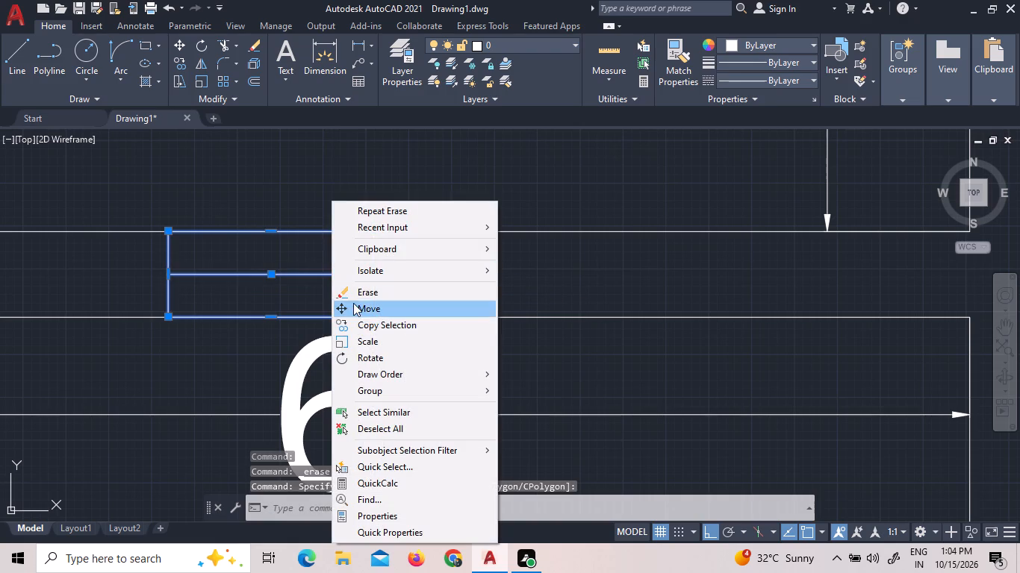
click(358, 331)
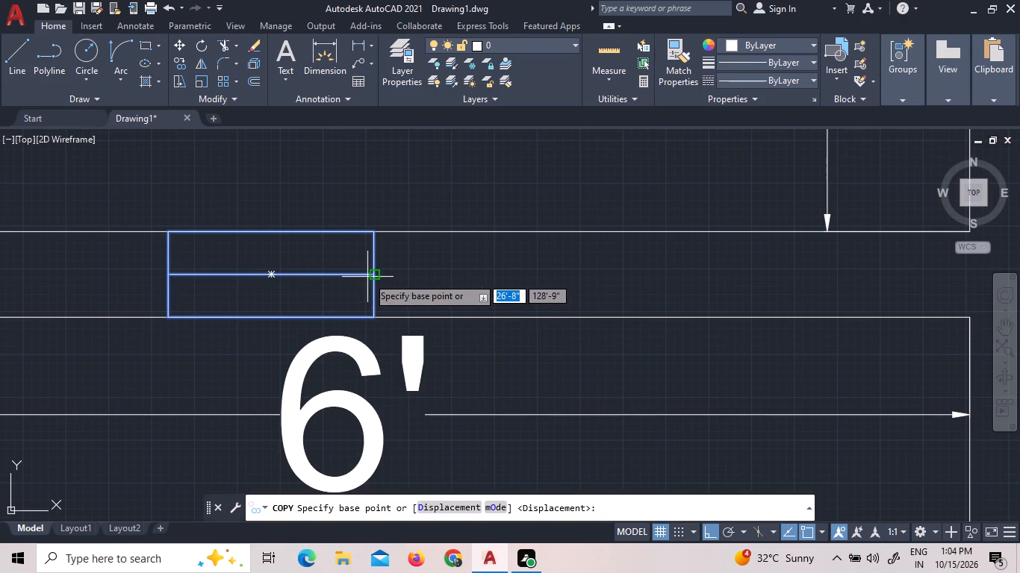
click(374, 275)
scroll(576, 310, down, 2)
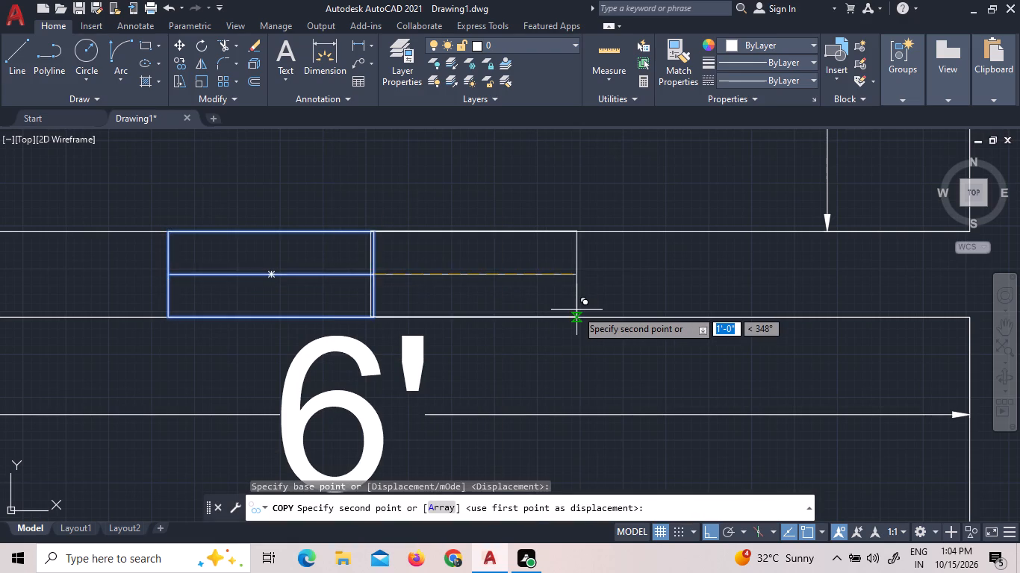
scroll(576, 310, down, 10)
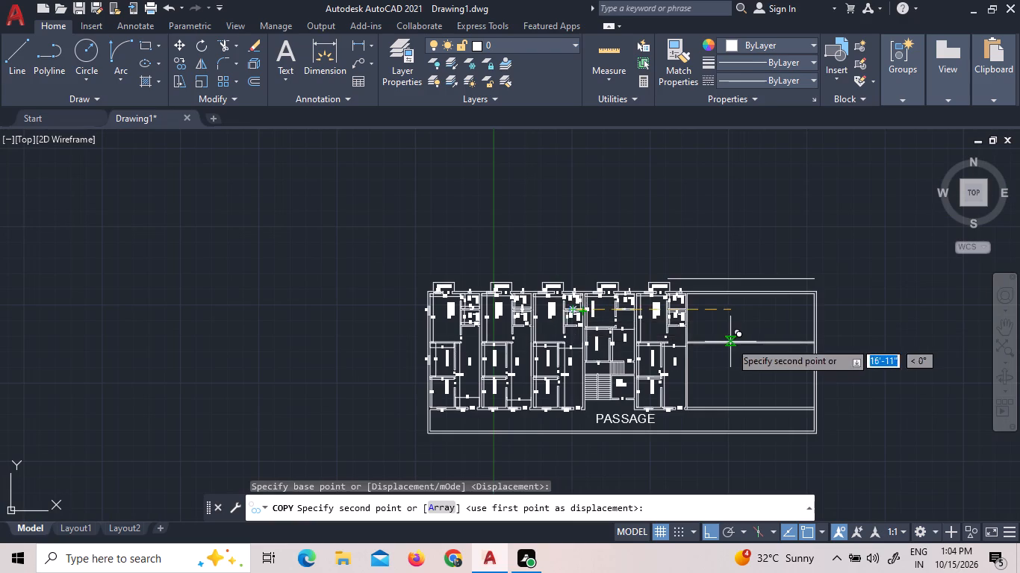
scroll(731, 341, up, 2)
scroll(590, 275, up, 3)
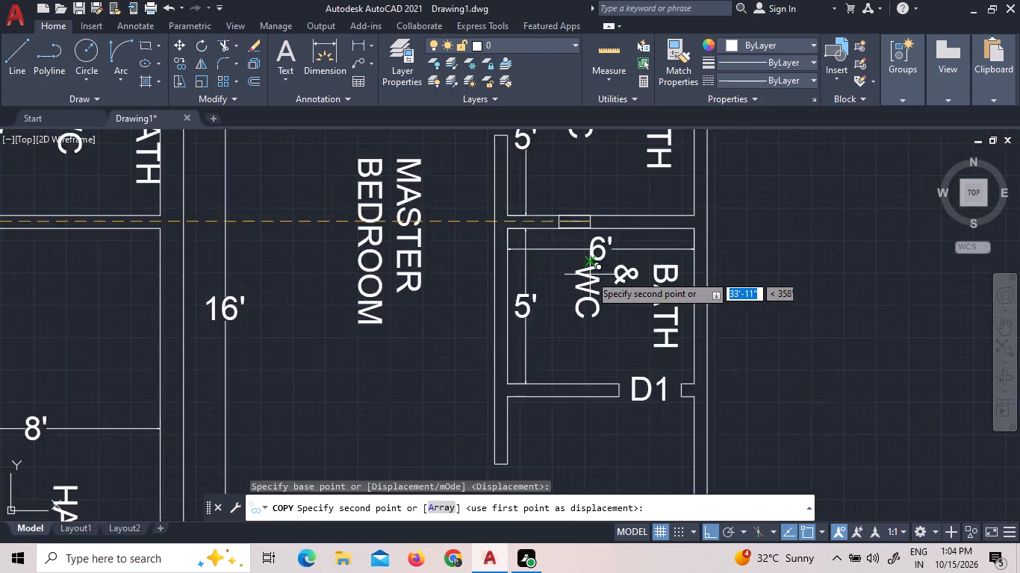
scroll(590, 275, up, 1)
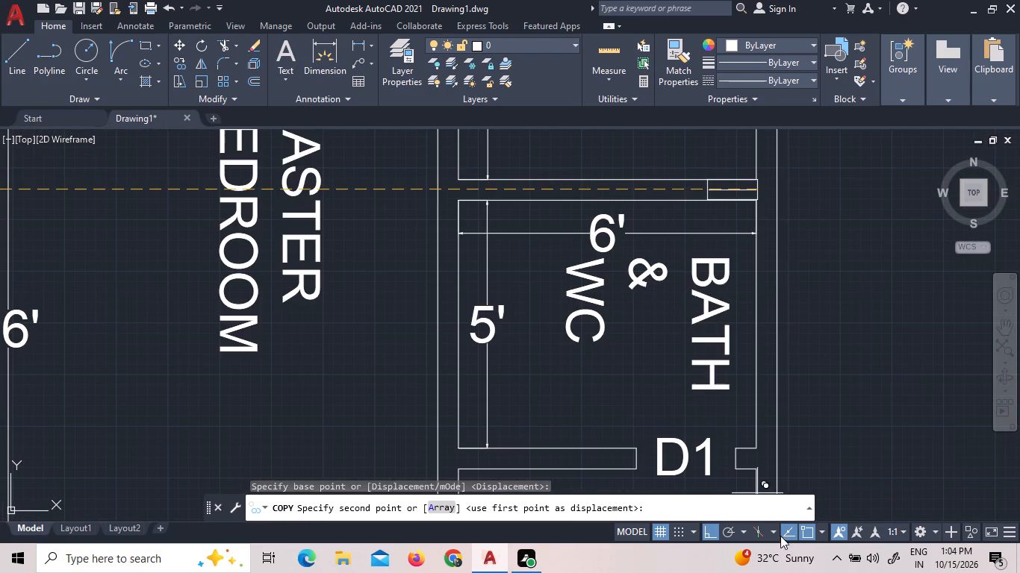
click(810, 528)
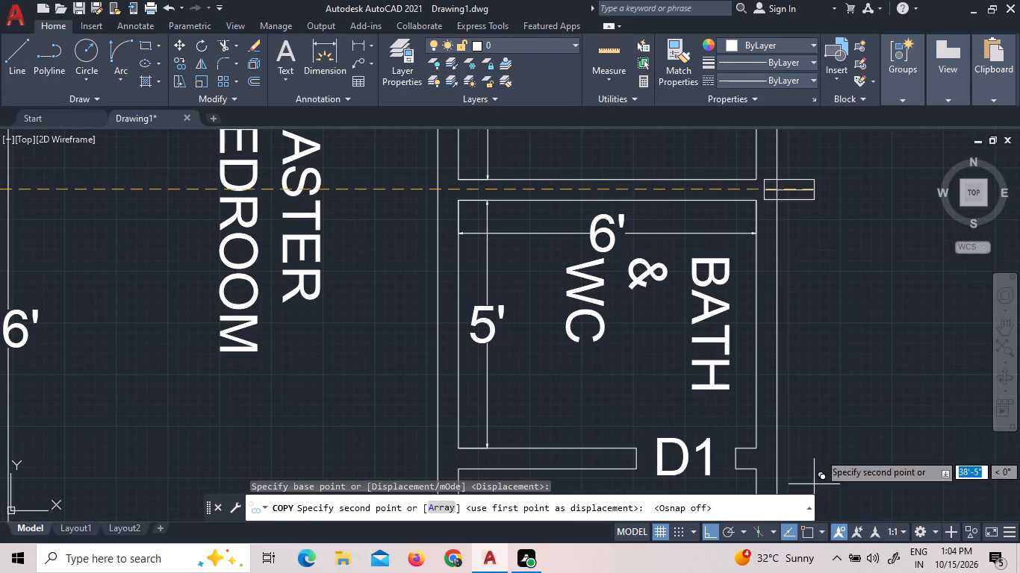
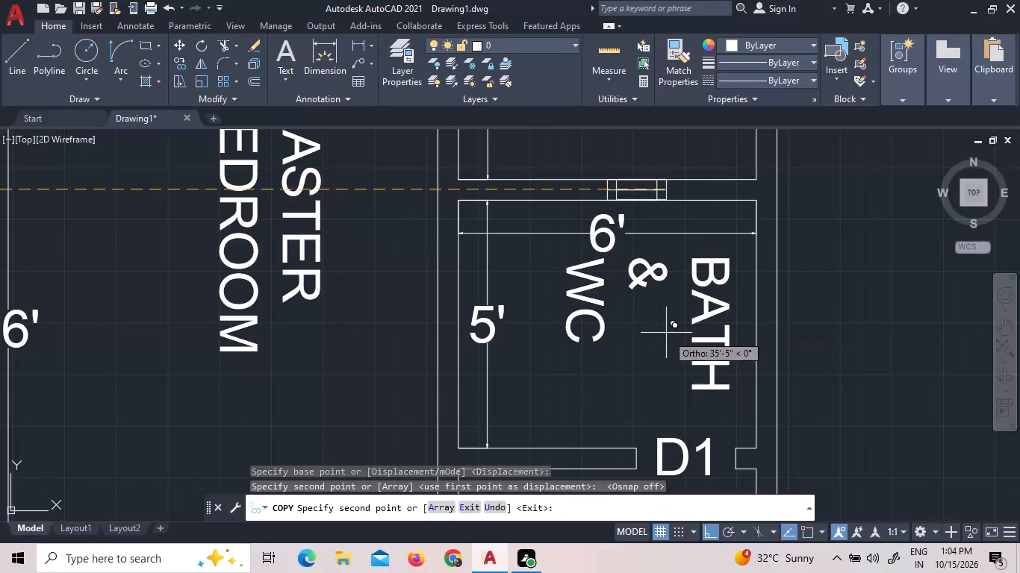
End the ventilator copy between the new apartment's two baths and turn object snap back on.
right_click(668, 334)
click(675, 343)
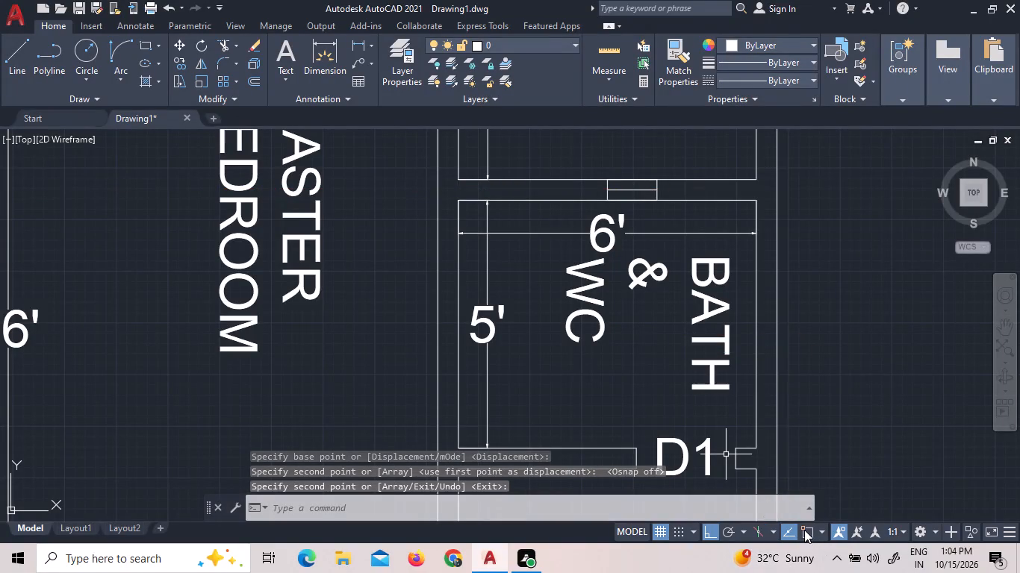
click(804, 530)
Examine the floor plan around the apartment east of the staircase and the undivided bays beyond its east wall.
scroll(816, 433, down, 2)
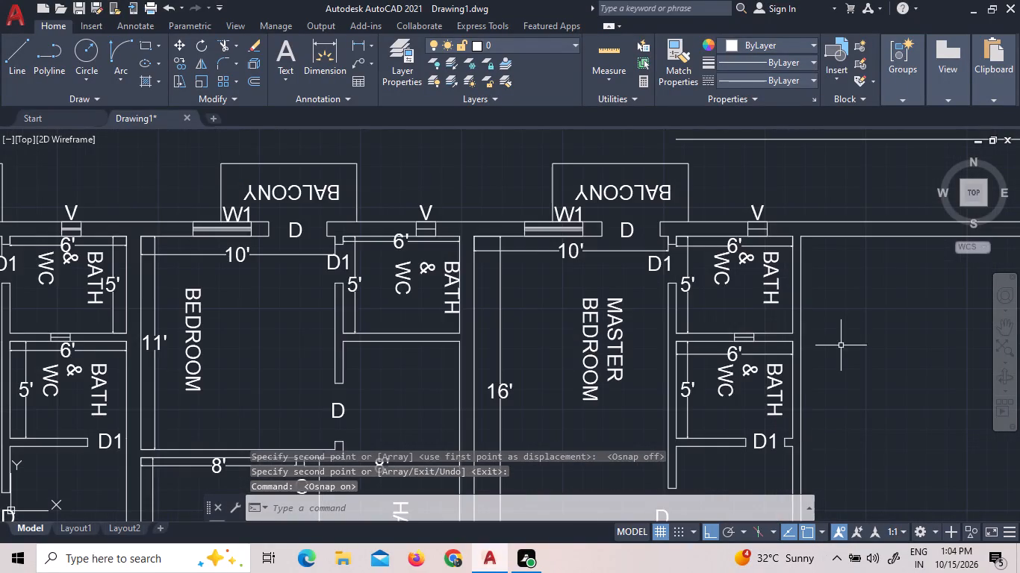
scroll(848, 329, down, 3)
middle_drag(859, 419, 596, 295)
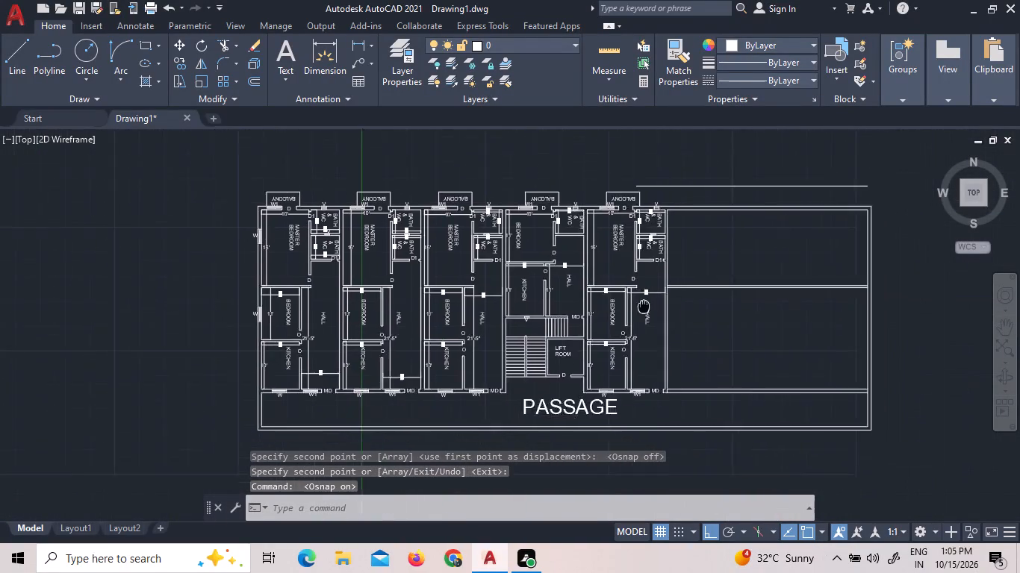
middle_drag(596, 295, 535, 316)
scroll(485, 283, up, 1)
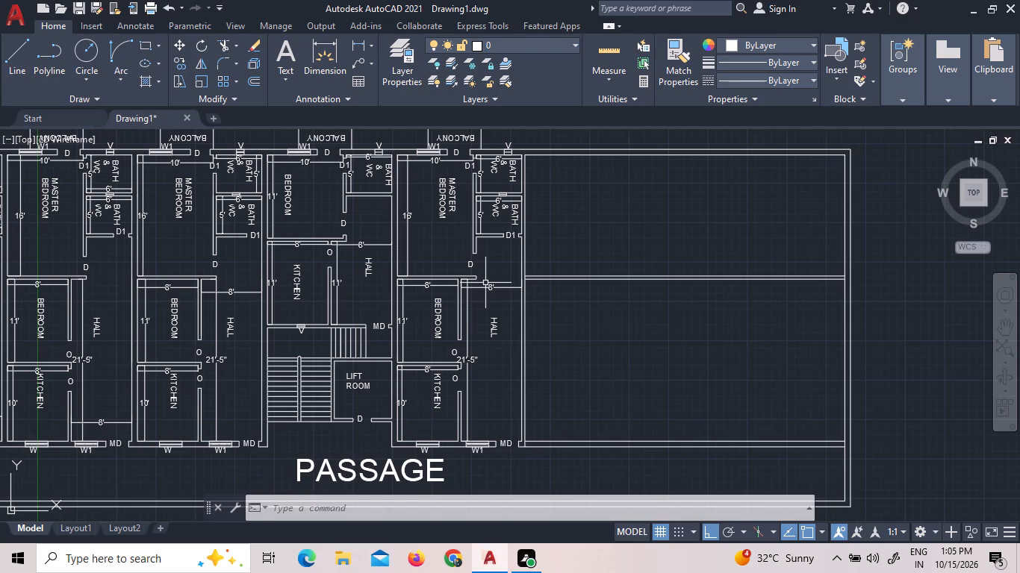
scroll(631, 151, up, 2)
scroll(631, 155, down, 1)
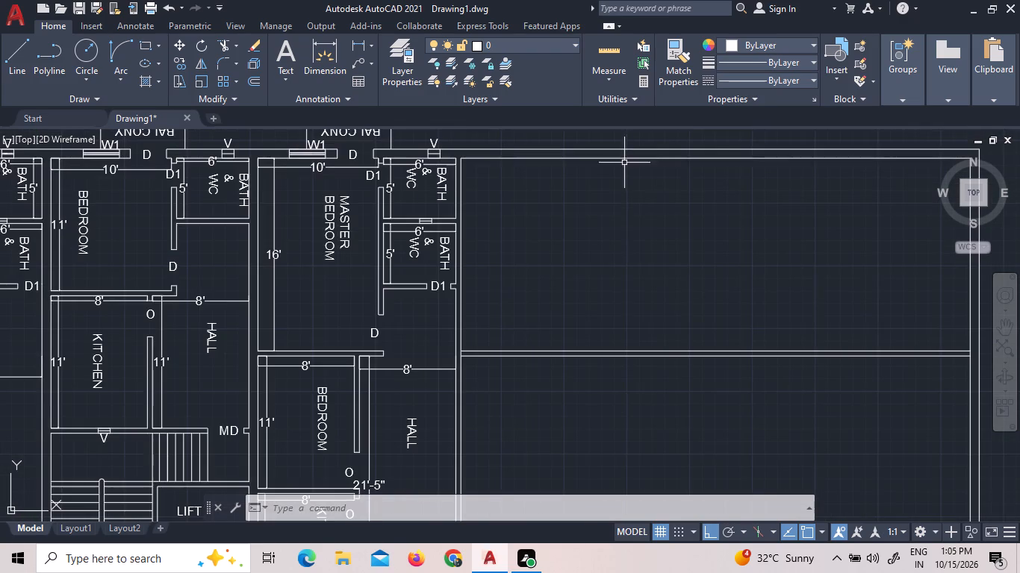
middle_drag(626, 237, 437, 207)
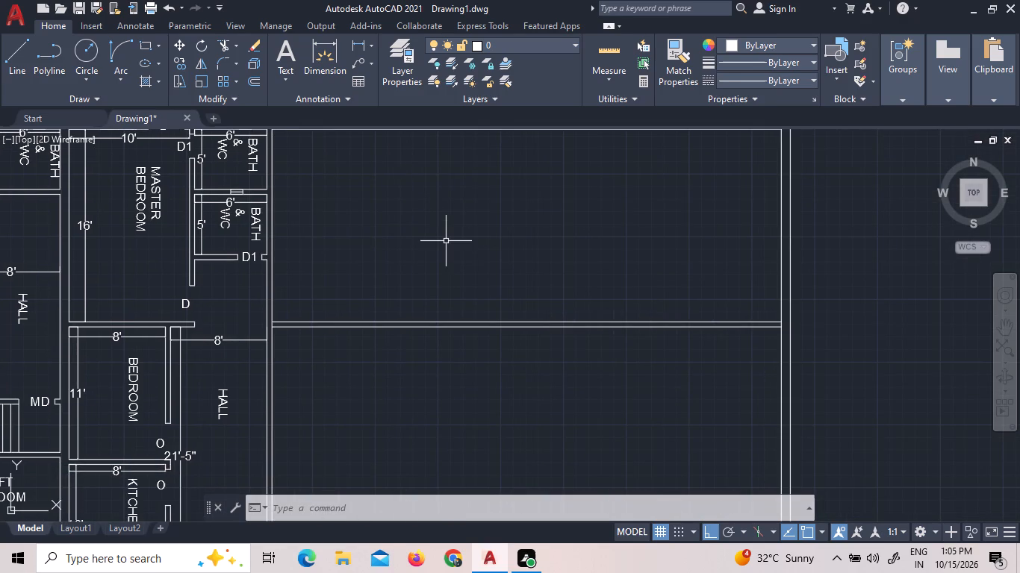
scroll(446, 241, down, 1)
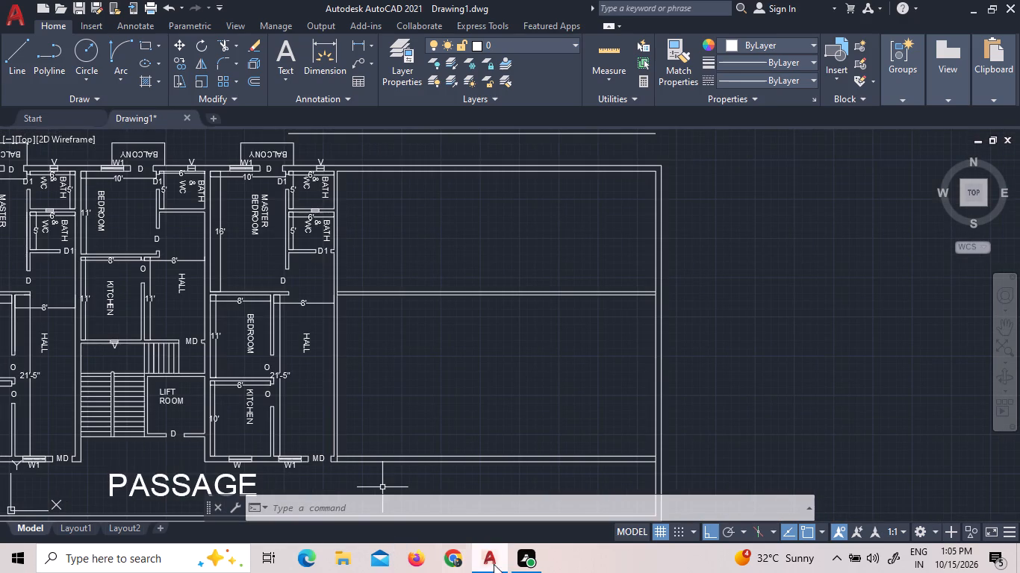
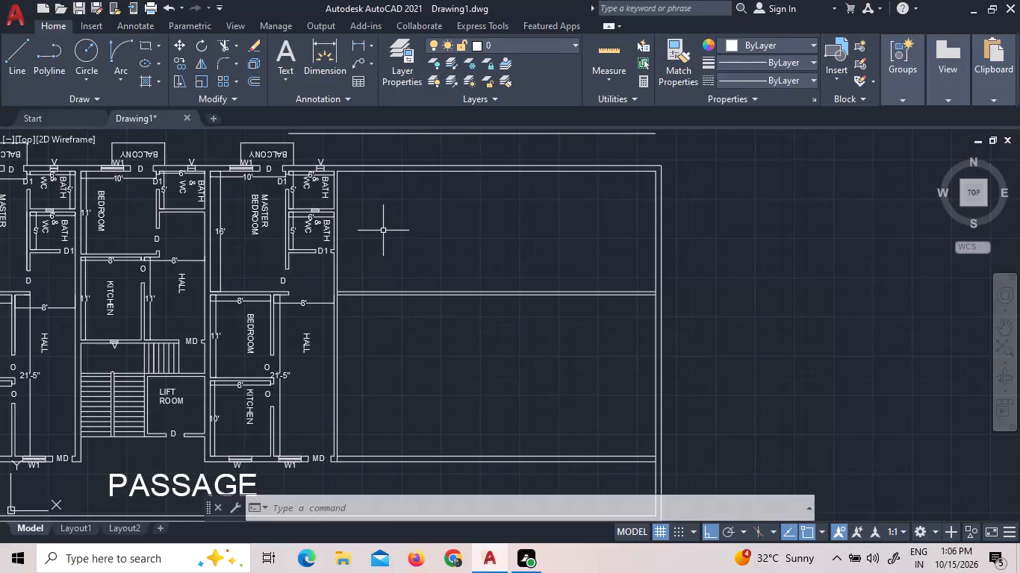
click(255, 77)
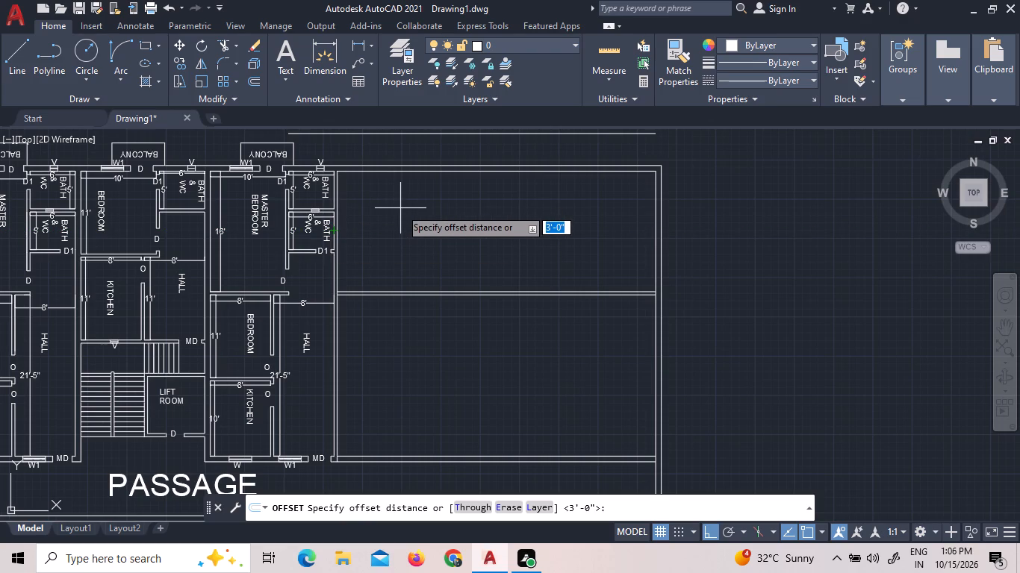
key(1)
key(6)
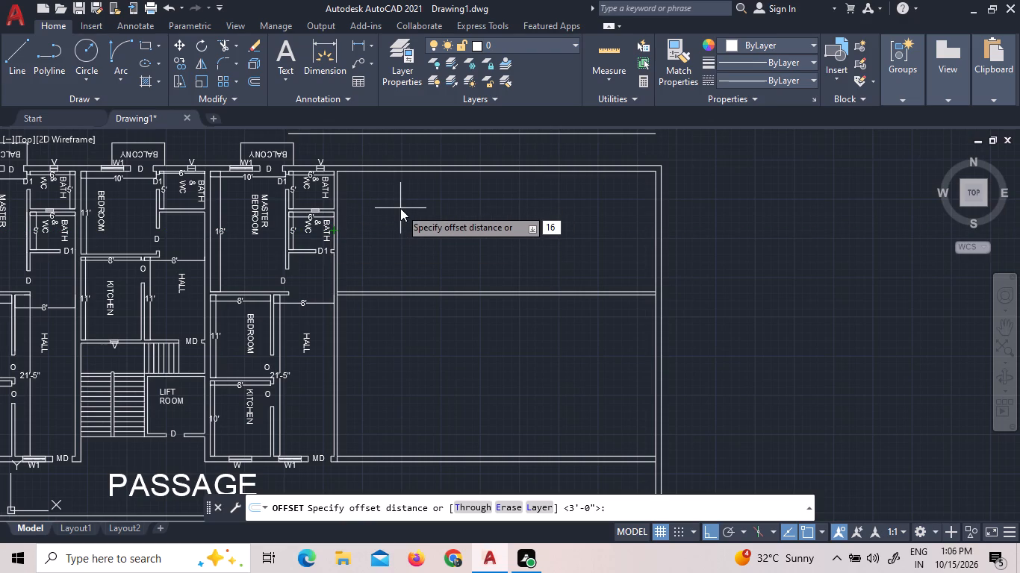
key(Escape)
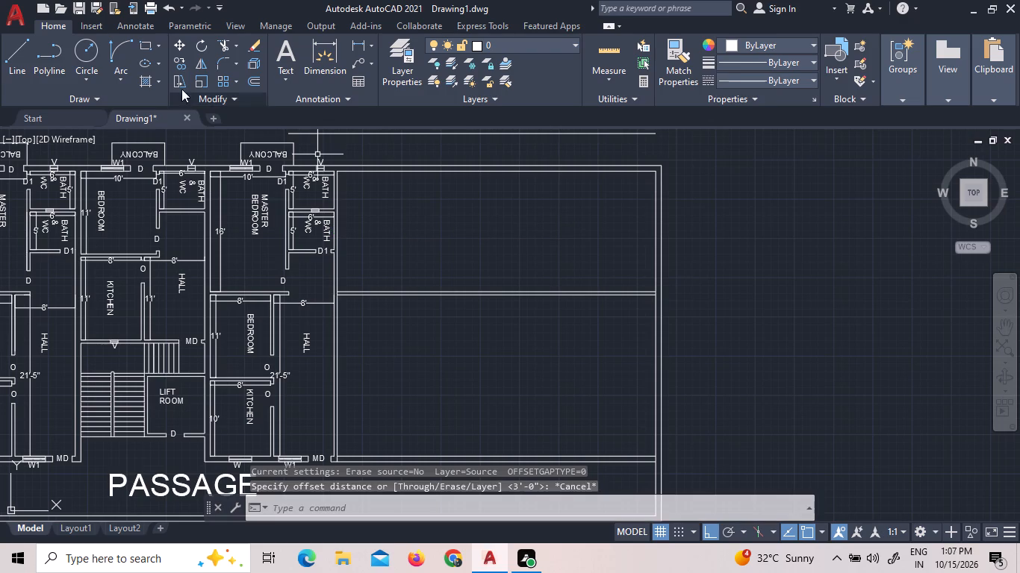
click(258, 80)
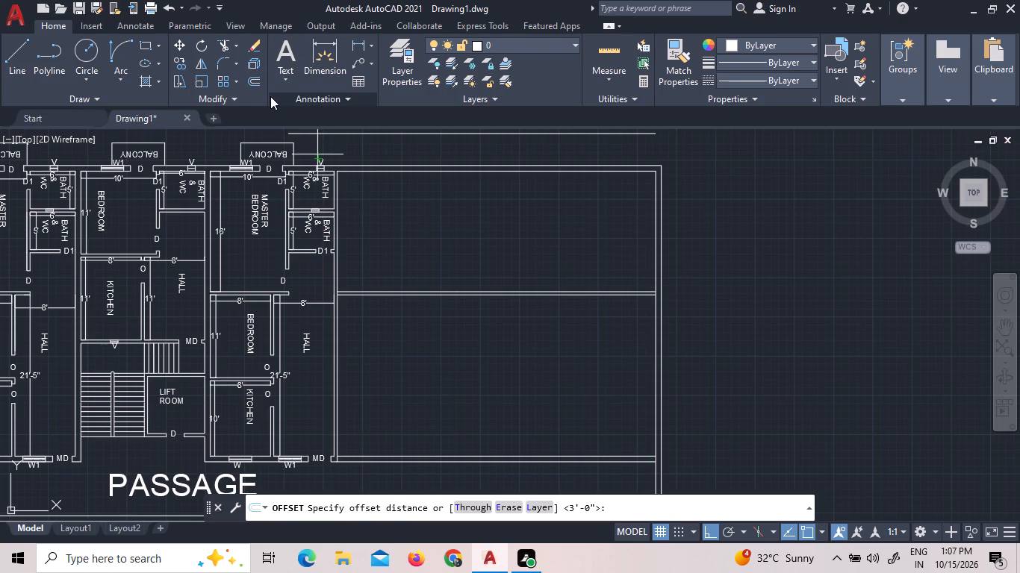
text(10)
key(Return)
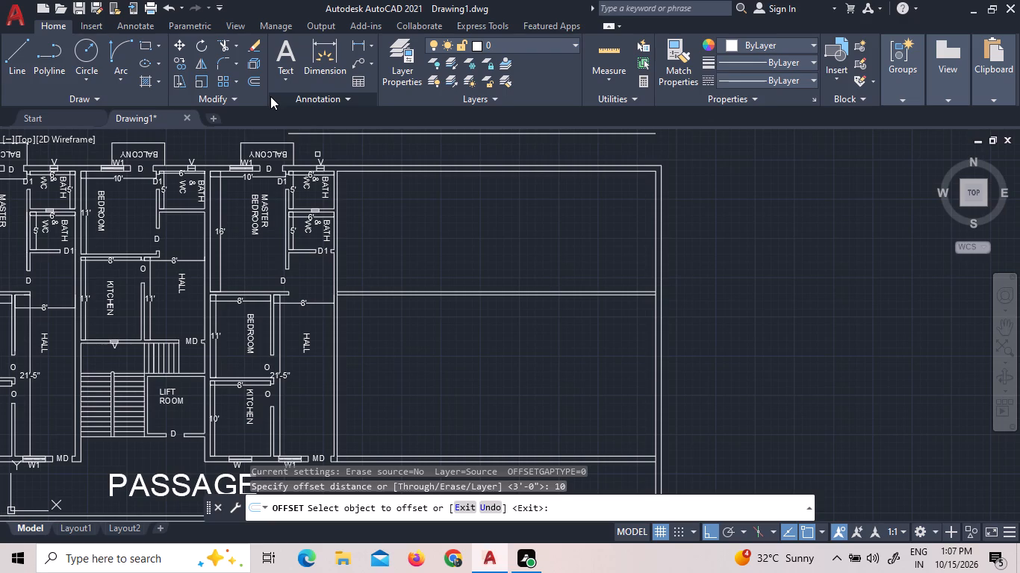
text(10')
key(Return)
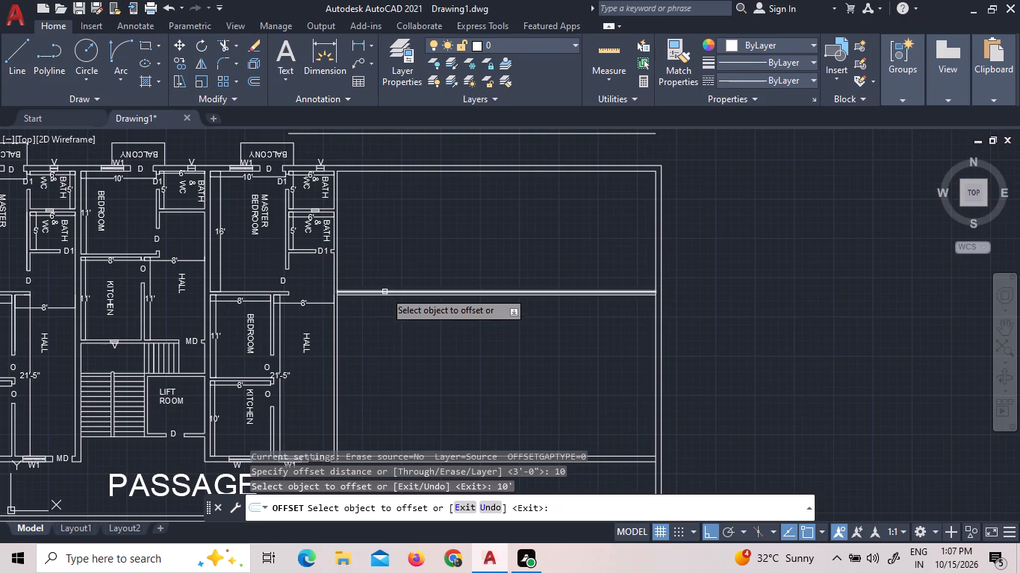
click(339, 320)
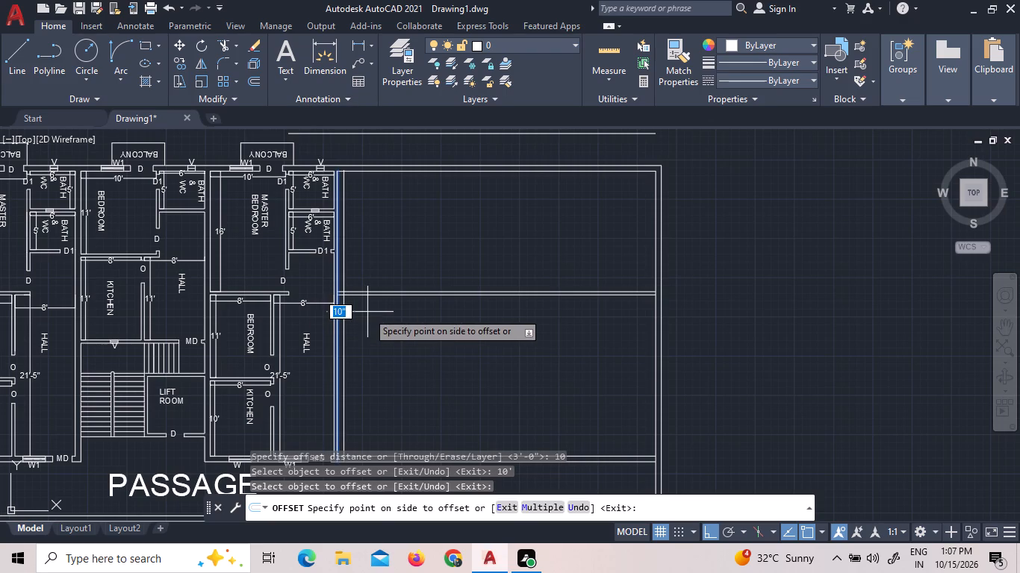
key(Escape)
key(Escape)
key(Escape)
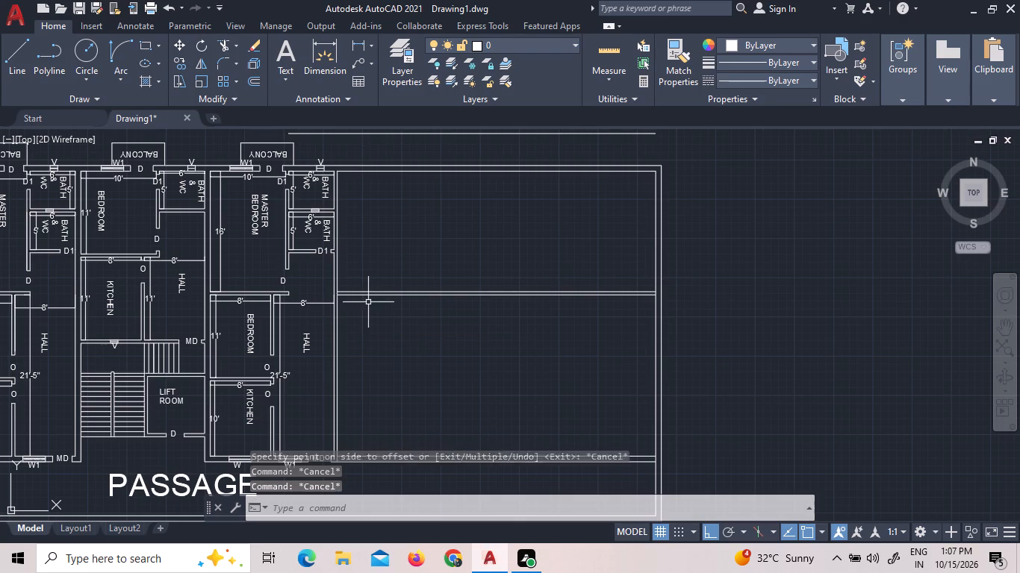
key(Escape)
Offset the east face of the apartment's east wall 10' eastward into the undivided bays.
click(252, 87)
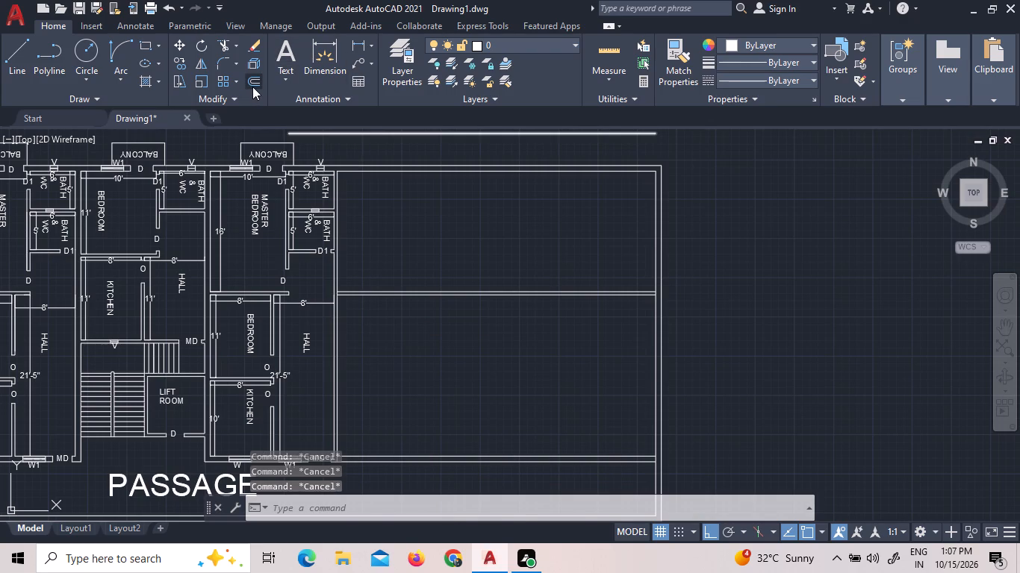
text(10')
key(Return)
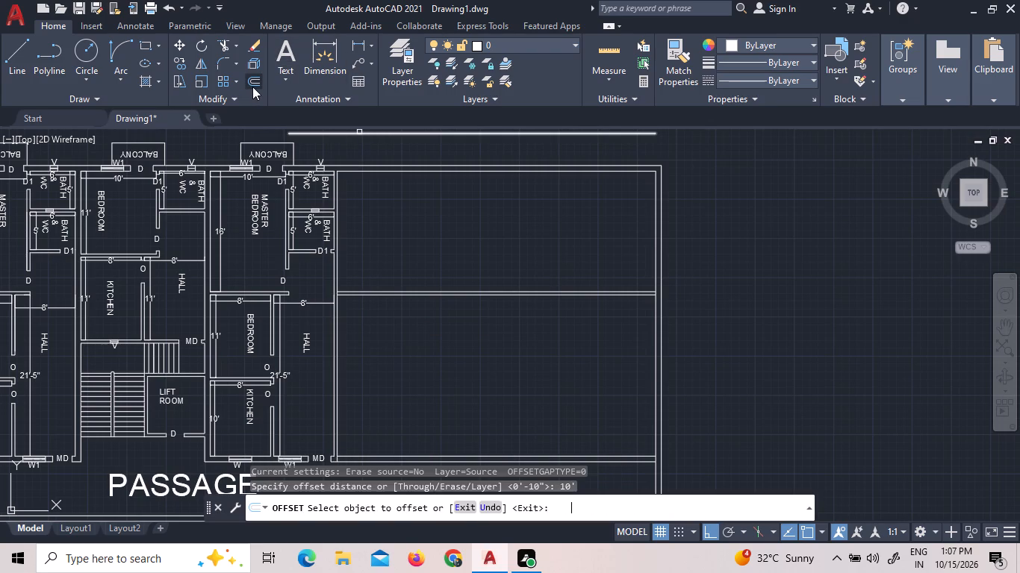
click(338, 191)
click(411, 195)
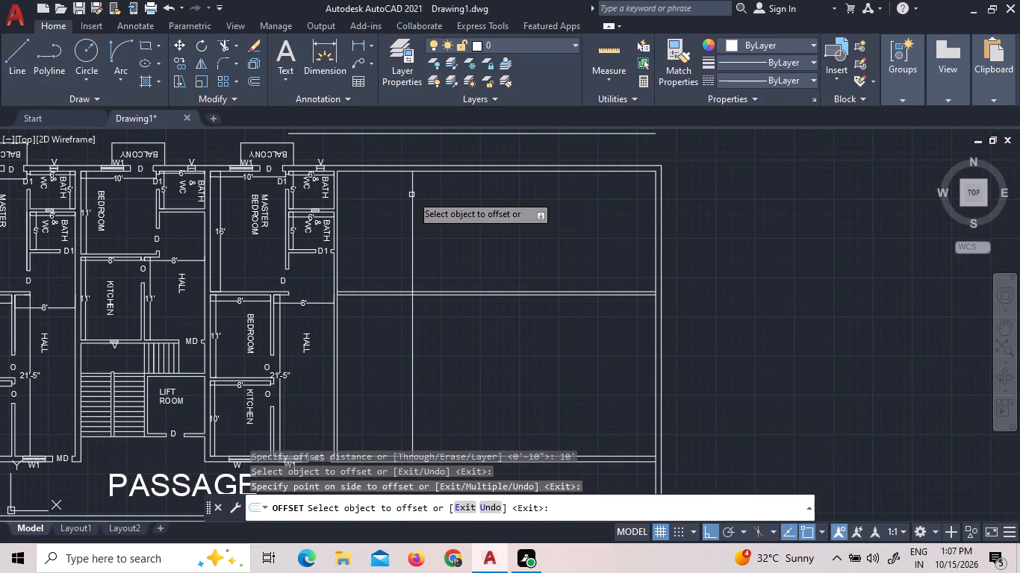
Offset the new vertical line 5" eastward to give the partition its thickness.
triple_click(248, 78)
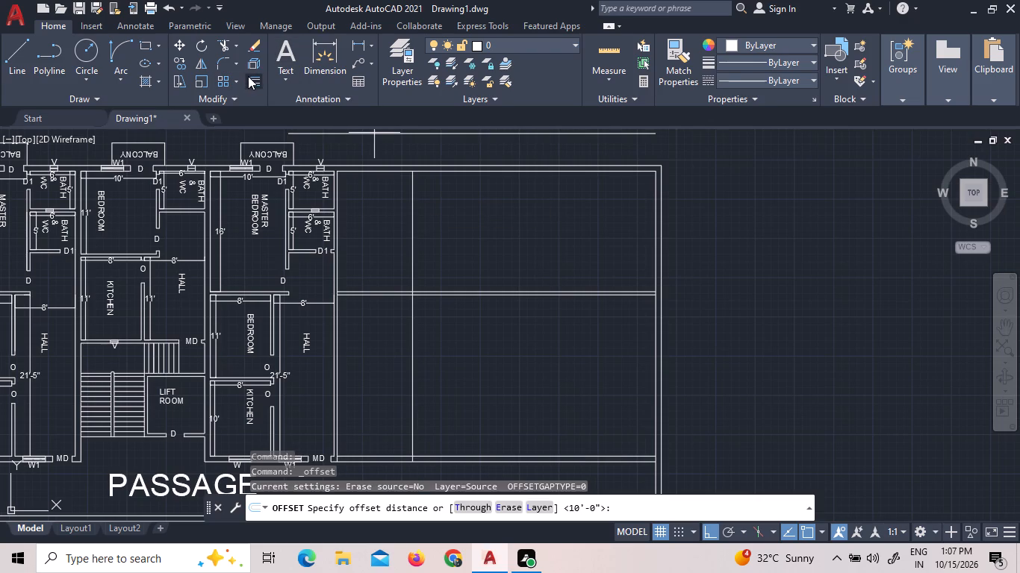
text(5")
key(Return)
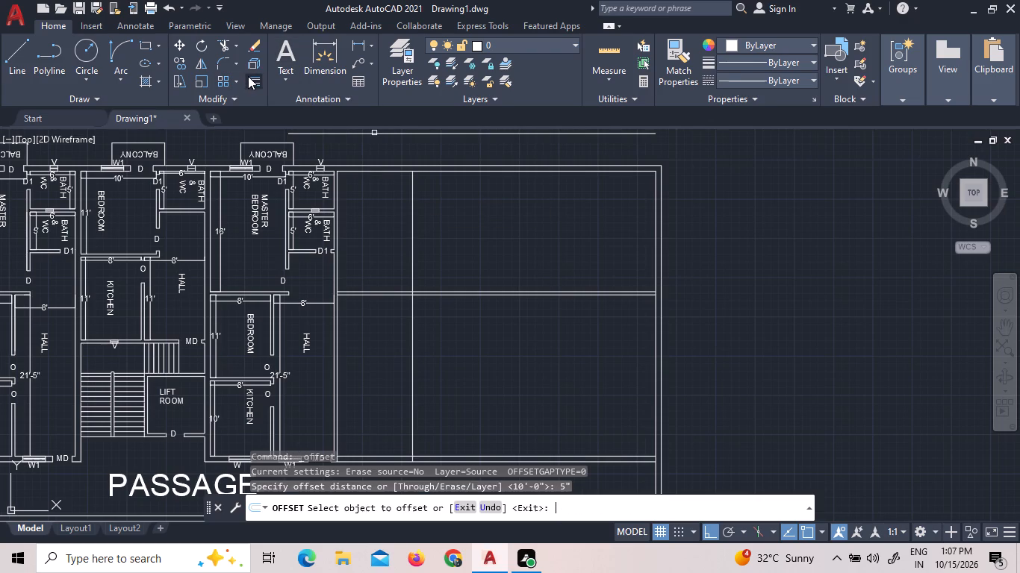
click(412, 218)
click(440, 222)
right_click(440, 222)
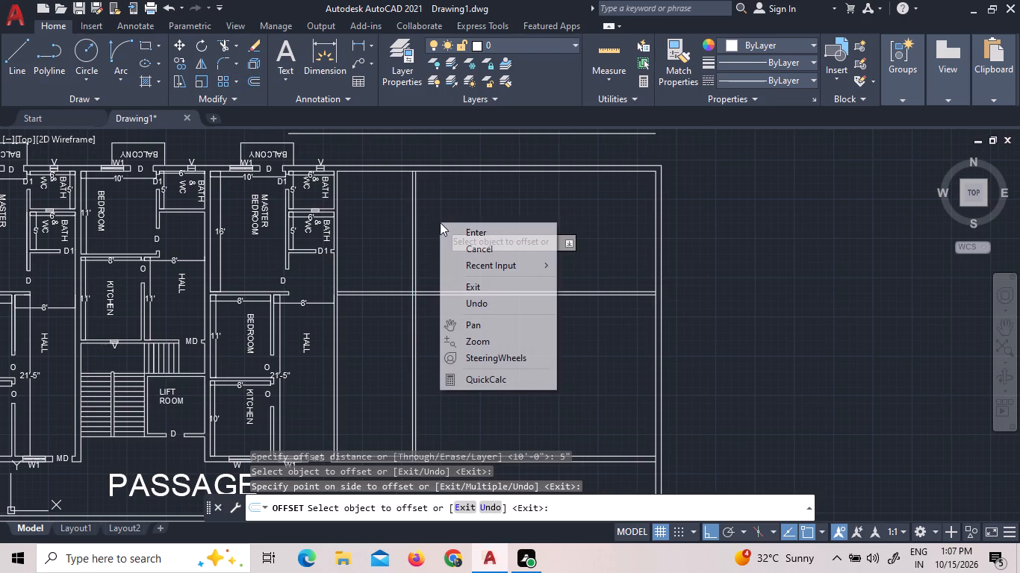
click(454, 231)
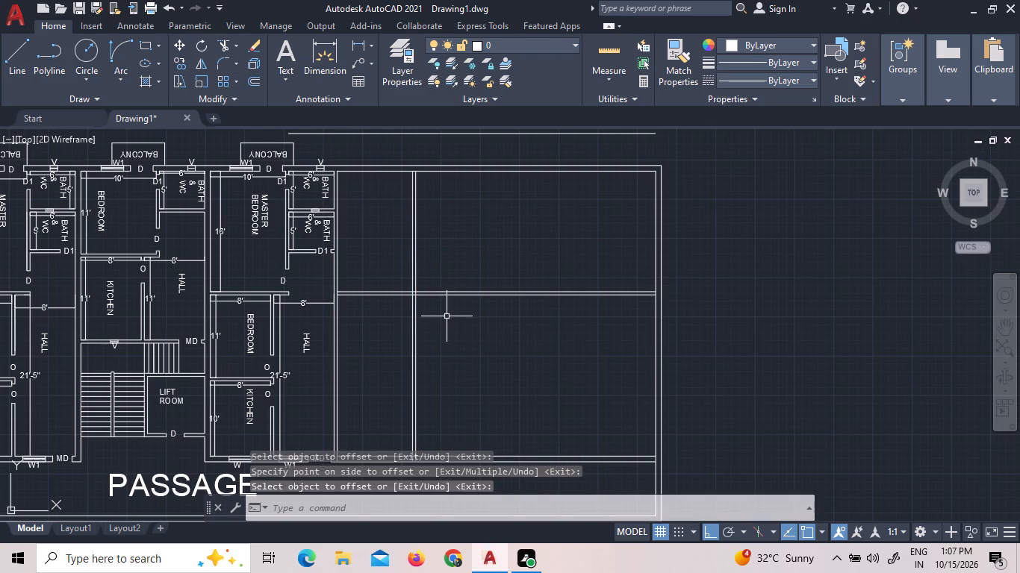
key(Escape)
key(Escape)
Offset the 5" partition's east face 6' eastward across both bays.
key(o)
key(Return)
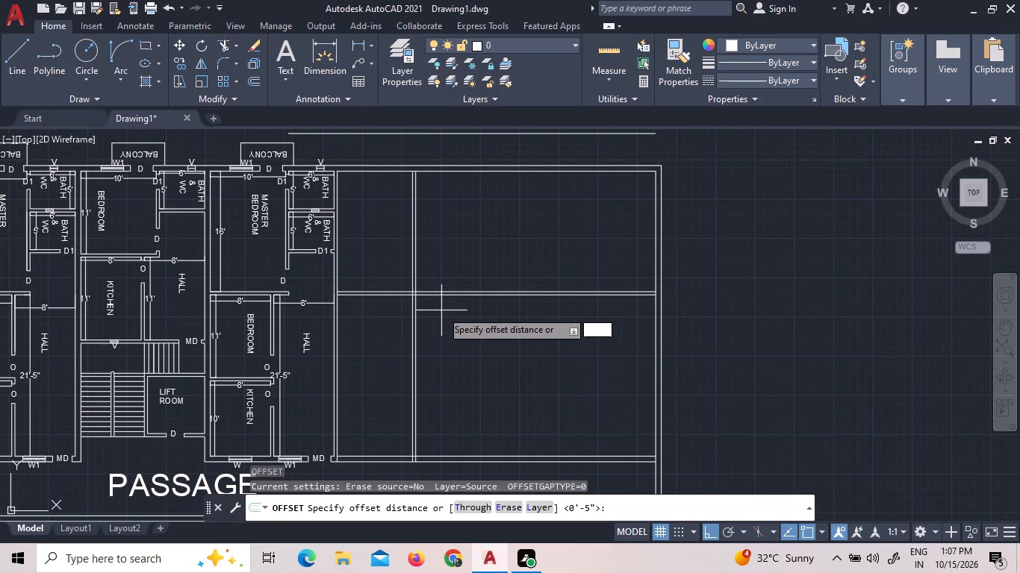
text(6')
key(Return)
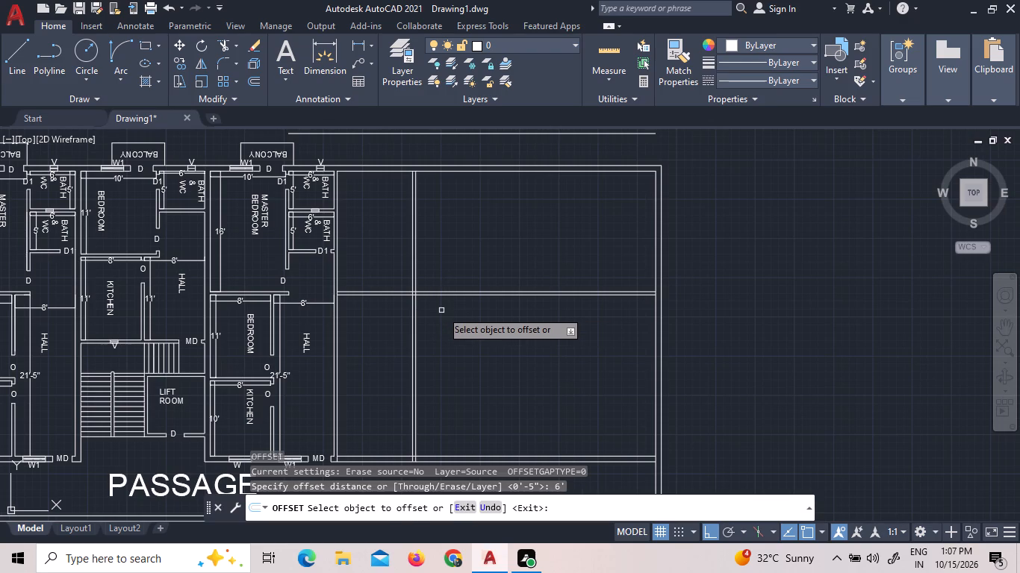
click(417, 269)
click(466, 271)
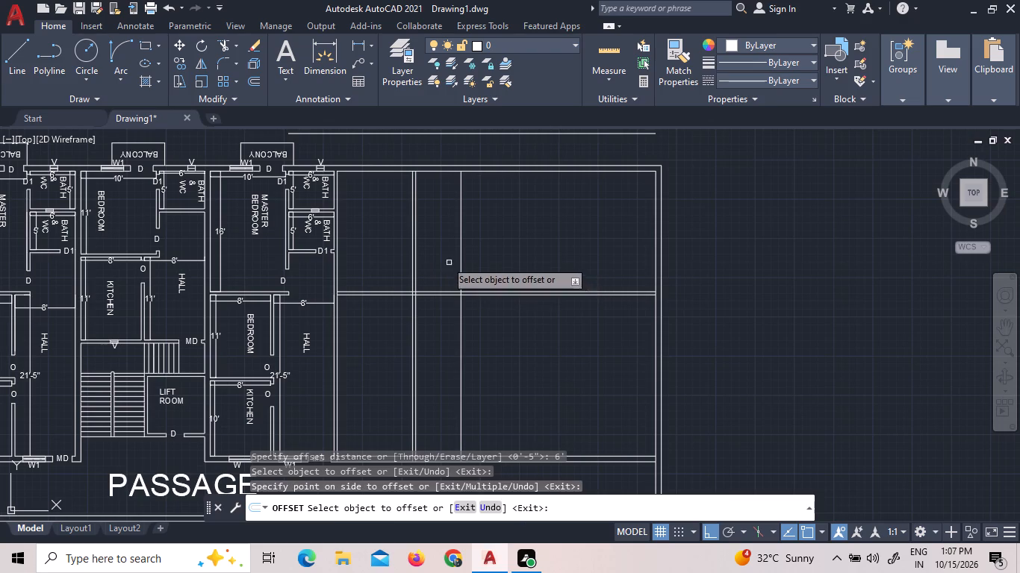
Offset the vertical line 6' east of the partition by 9" eastward to form a wall.
click(252, 79)
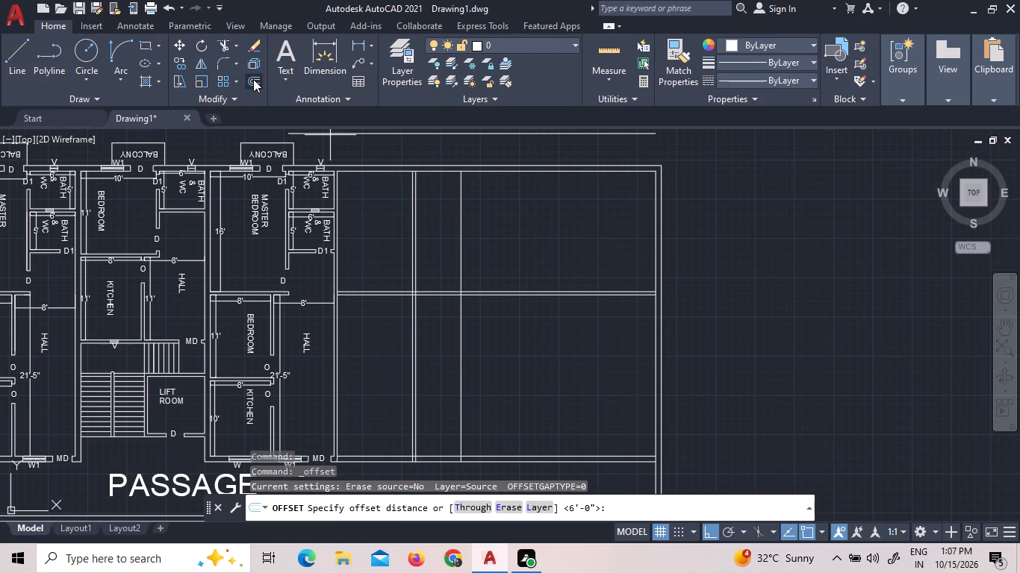
key(9)
key(shift+quotedbl)
key(Return)
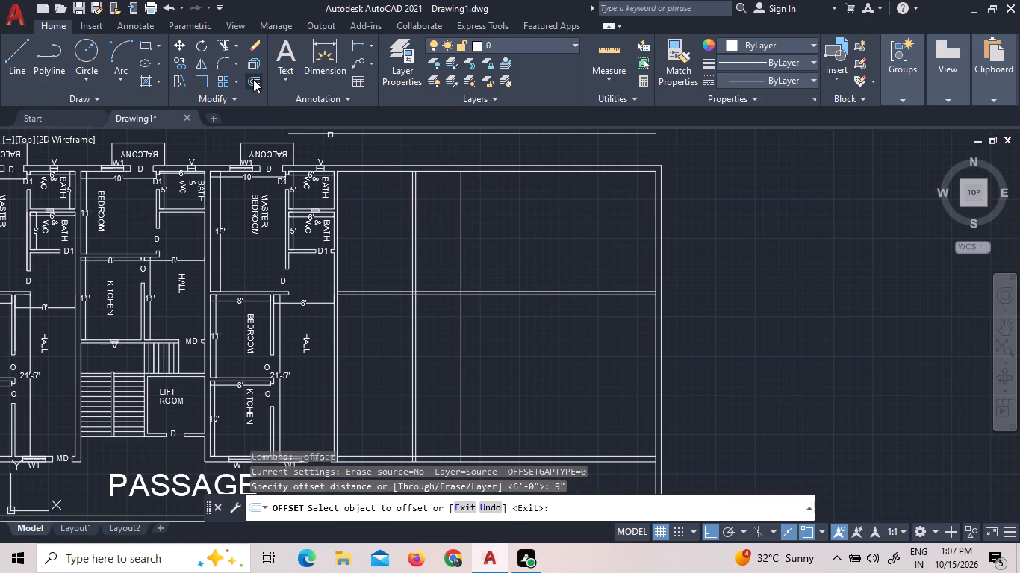
click(461, 236)
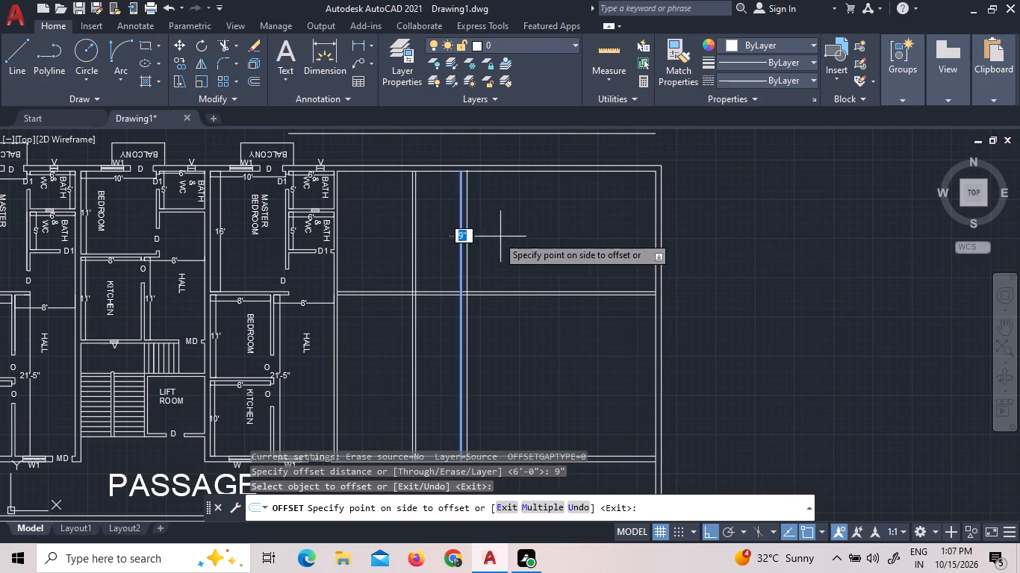
click(500, 237)
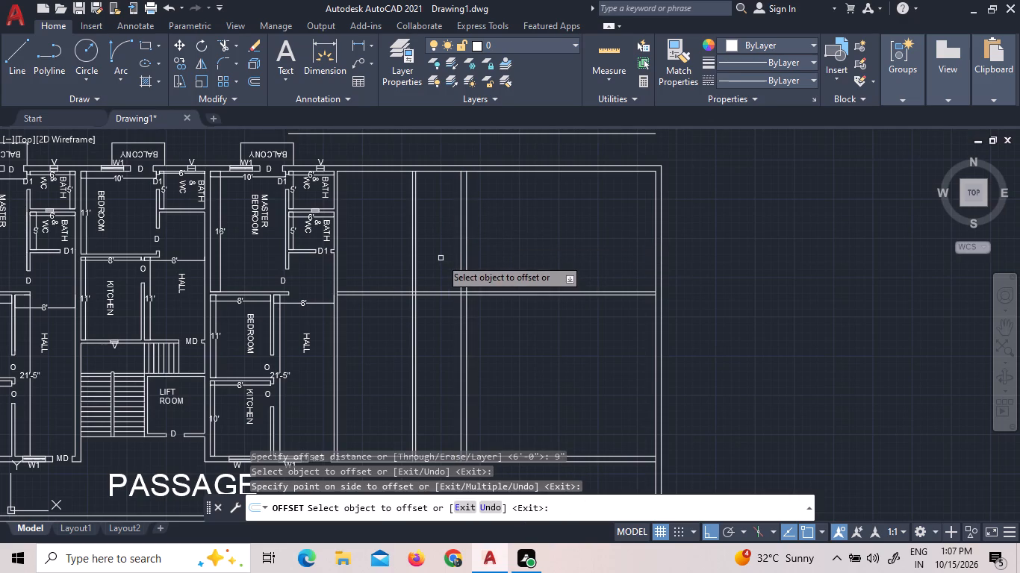
key(Escape)
key(Escape)
Offset the inner face of the north exterior wall 5' southward in the eastern area.
key(o)
key(Return)
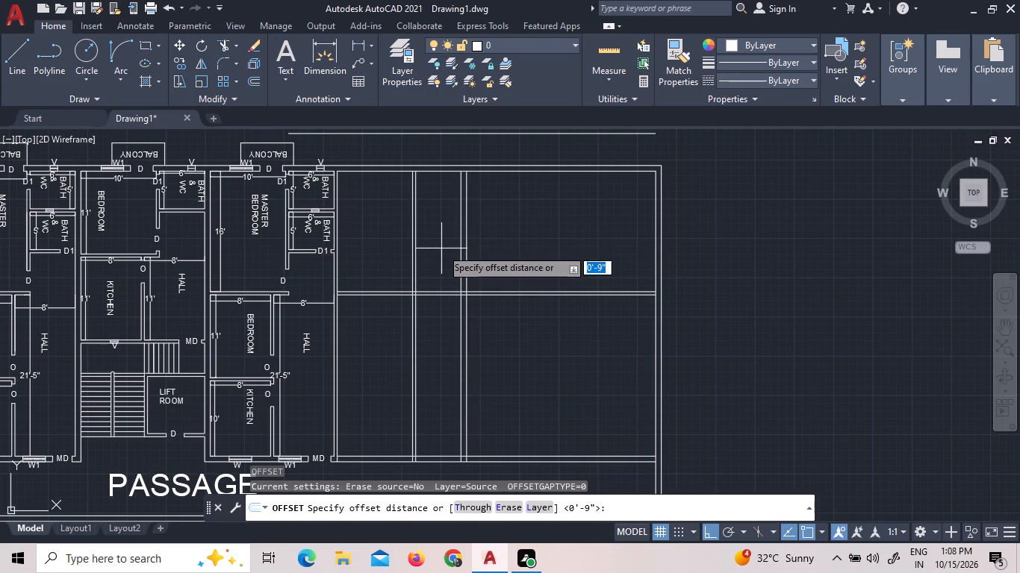
key(5)
key(apostrophe)
key(Return)
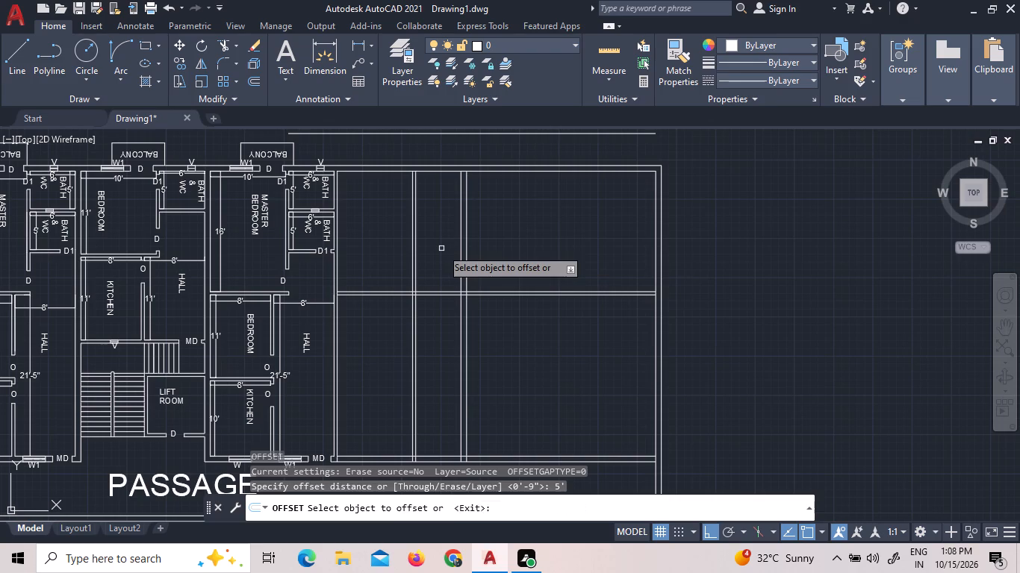
click(435, 172)
click(440, 198)
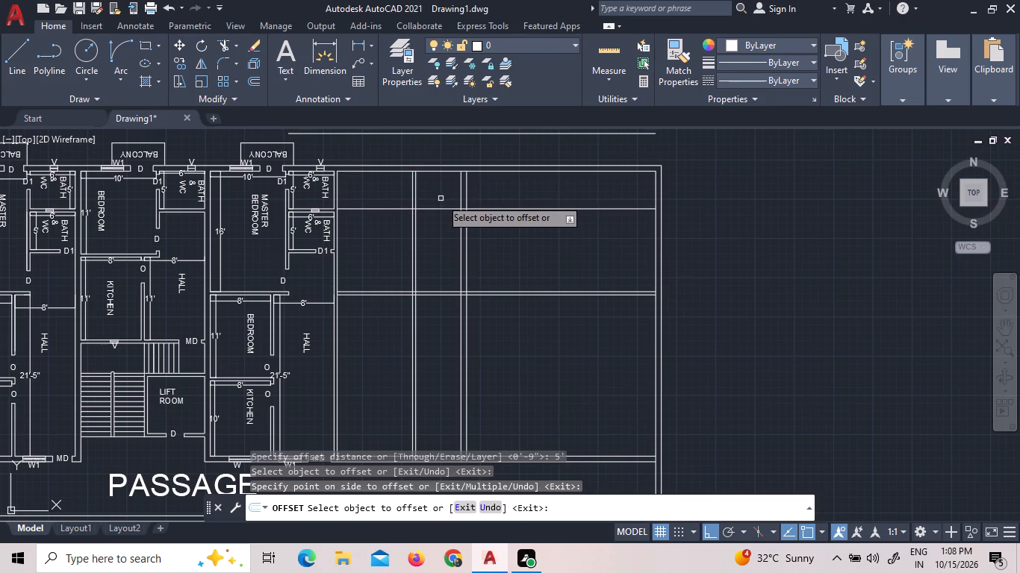
right_click(441, 198)
click(448, 212)
Offset the new horizontal line 5" southward to form the first cross partition in the northern bay.
click(255, 77)
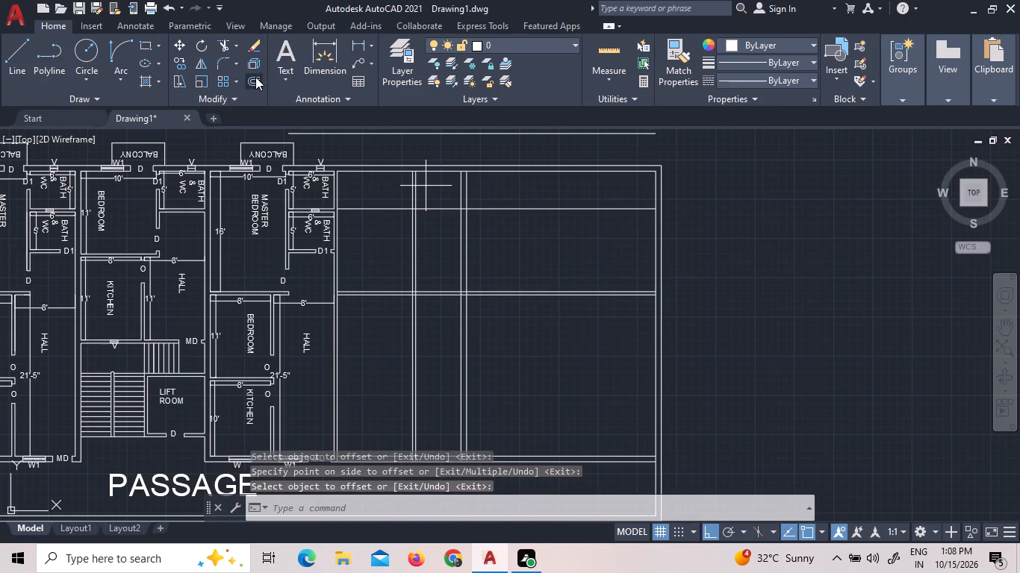
text(5")
key(Return)
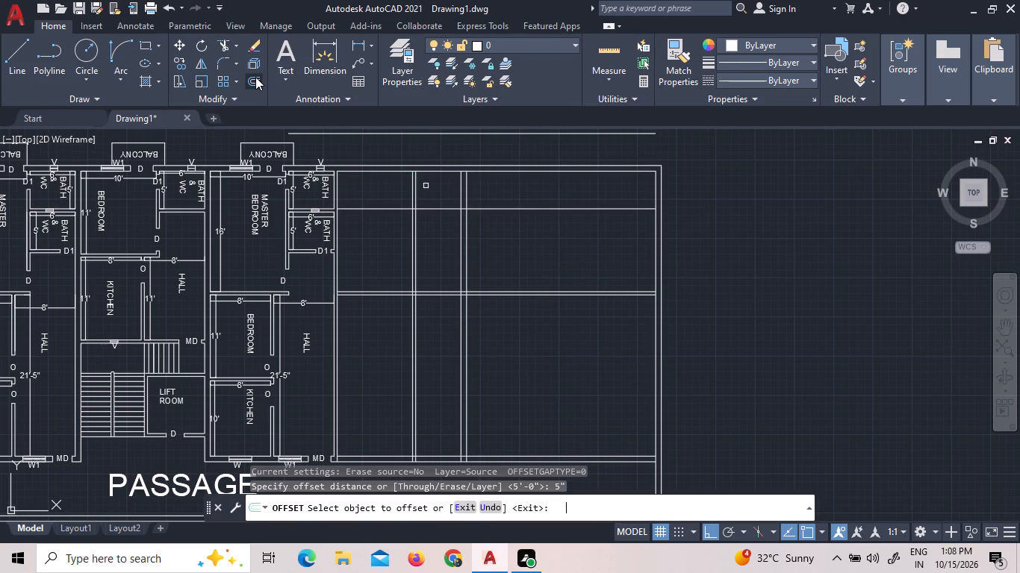
click(429, 210)
click(434, 229)
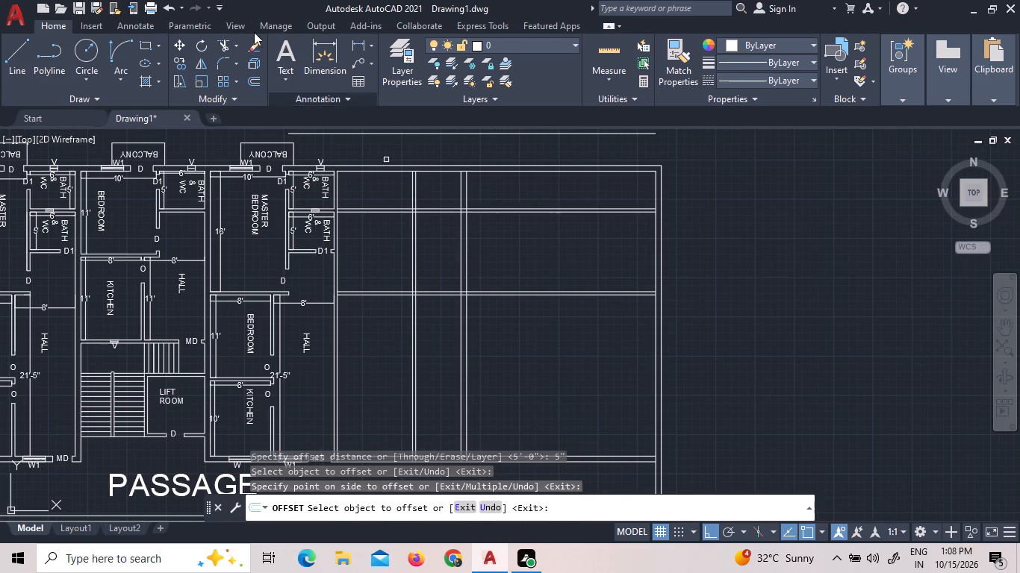
Offset the south face of the first cross partition 5' southward in the northern bay.
click(248, 80)
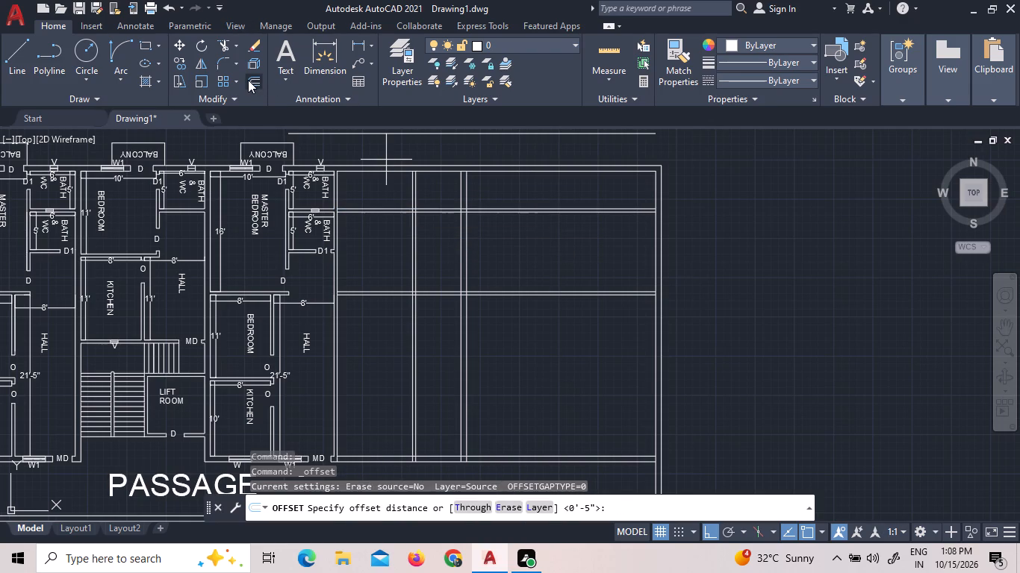
text(5')
key(Return)
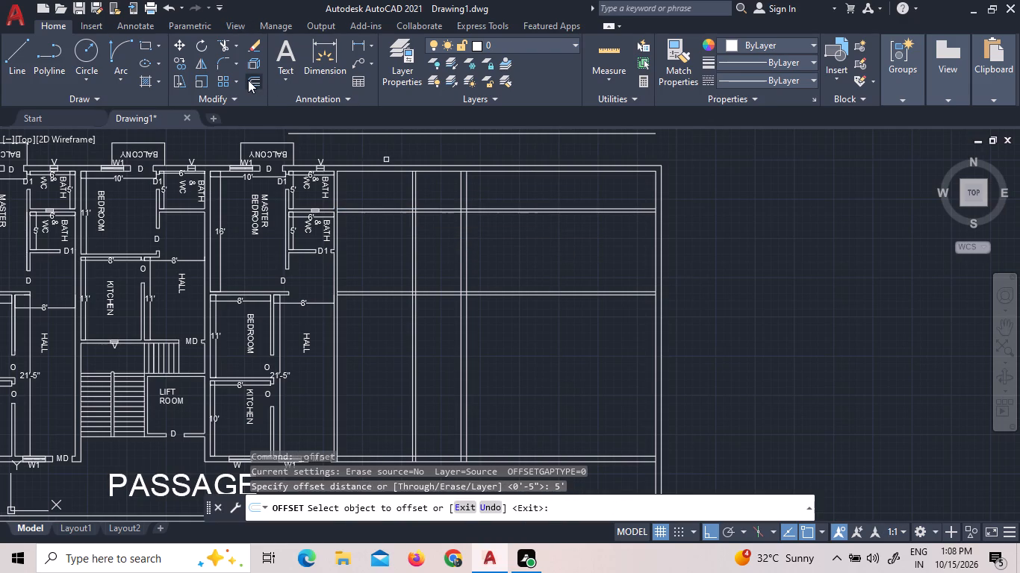
click(426, 212)
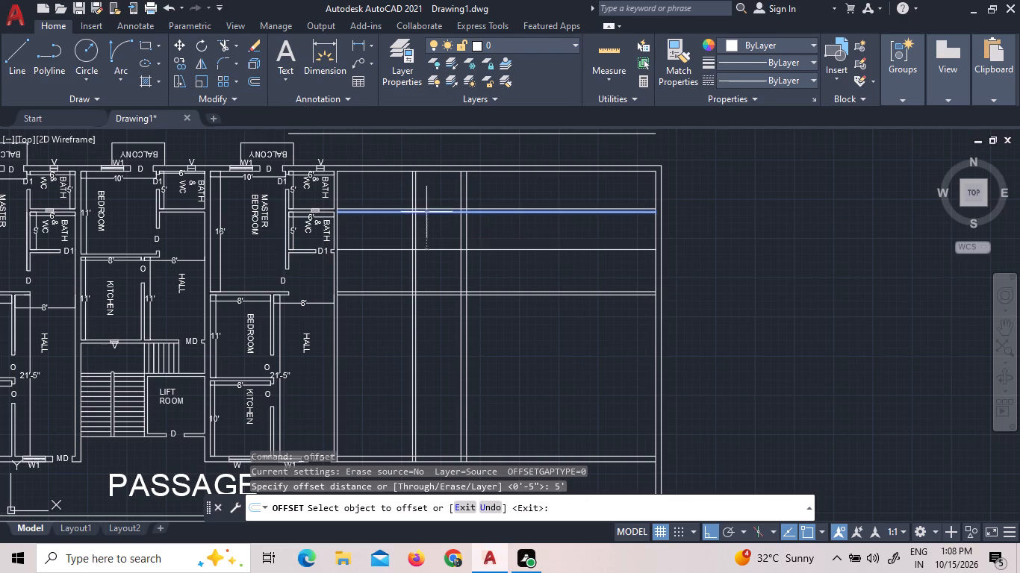
click(436, 237)
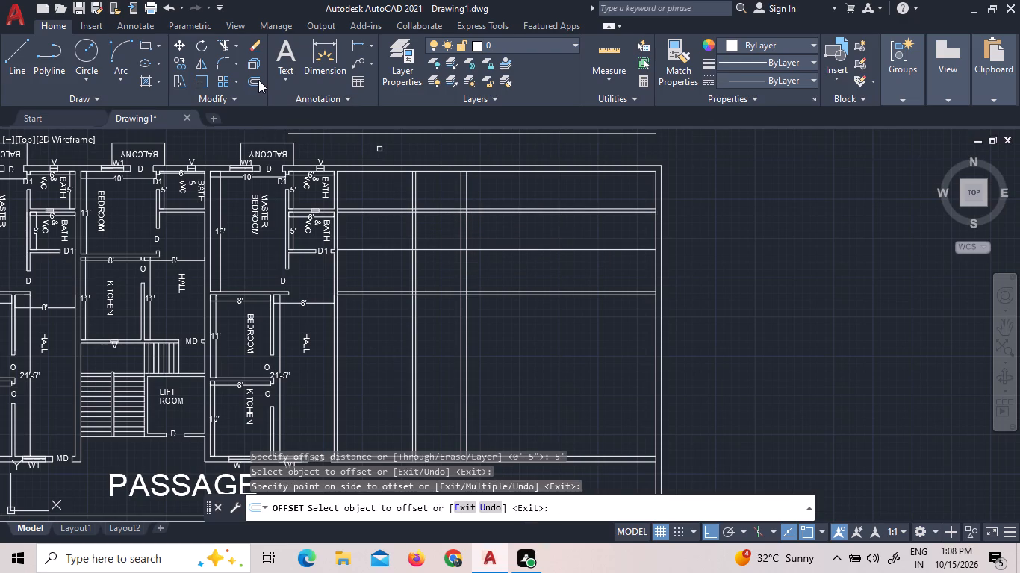
Offset the line 5' south of the first cross partition by 5" southward to form the second cross partition.
click(258, 80)
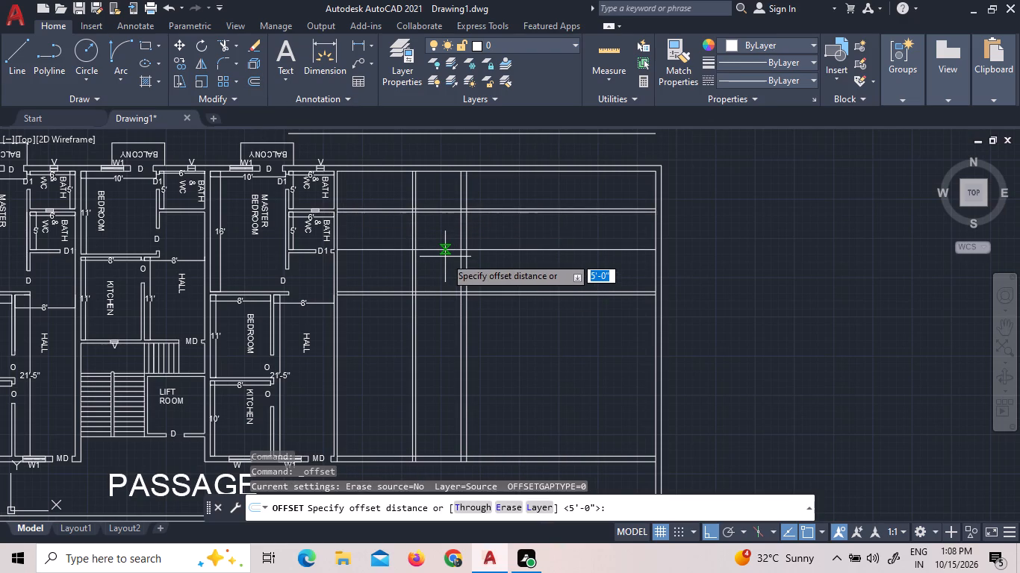
key(5)
key(shift+quotedbl)
key(Return)
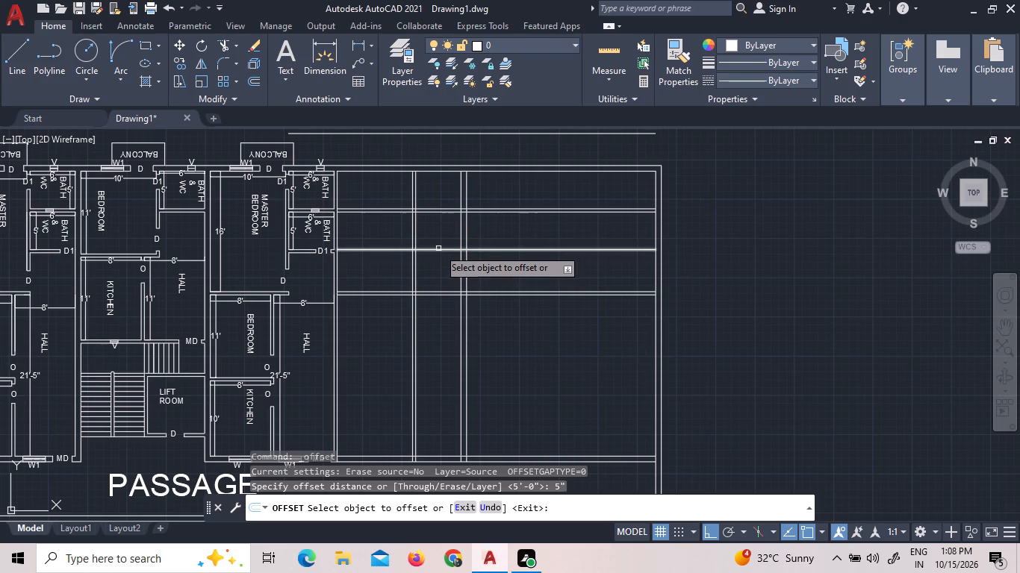
click(438, 248)
click(436, 263)
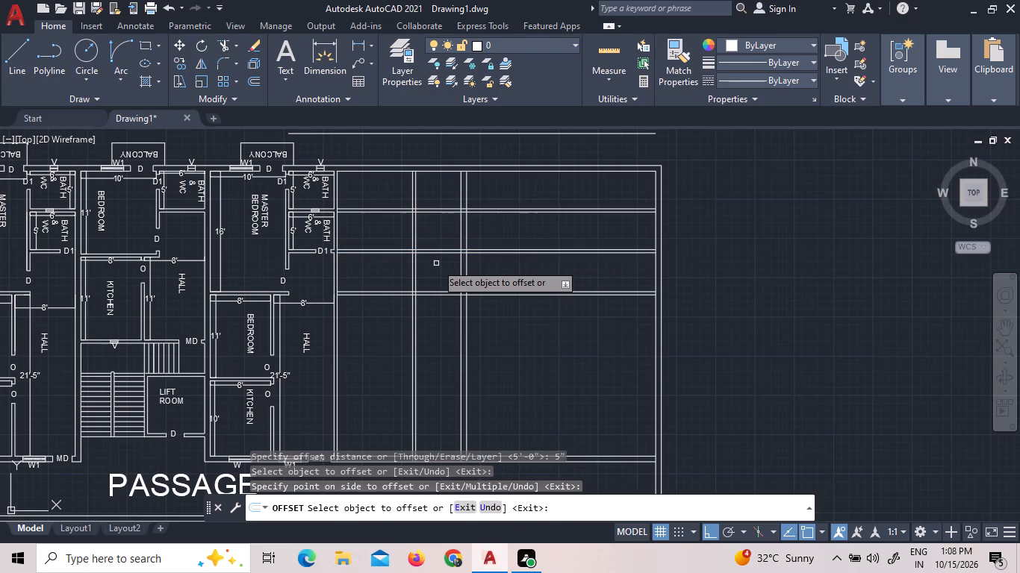
key(Escape)
key(Escape)
Trim both northern cross partitions out of the bay between the existing apartment's wall and the first vertical partition.
text(TR)
key(space)
key(space)
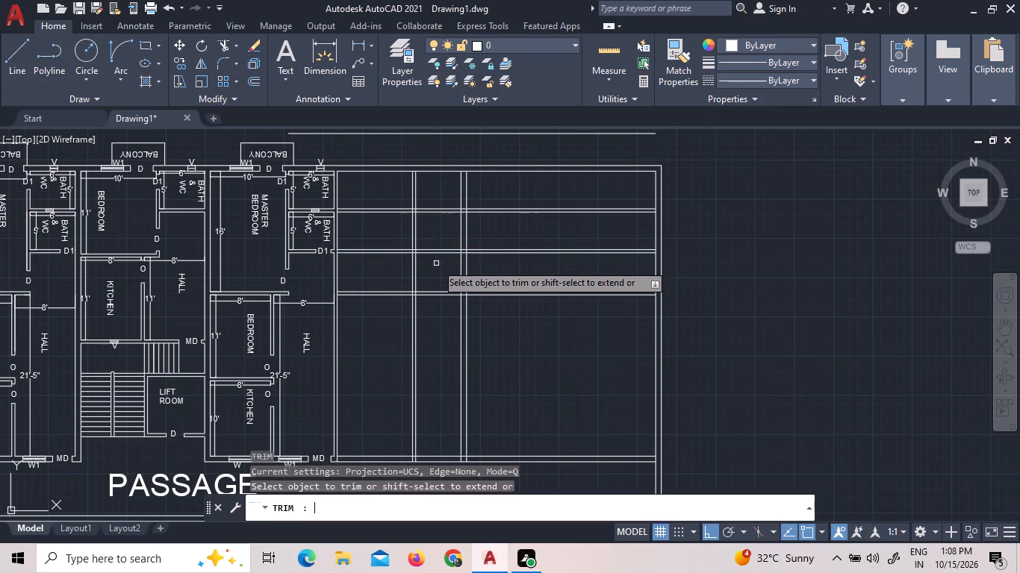
click(385, 261)
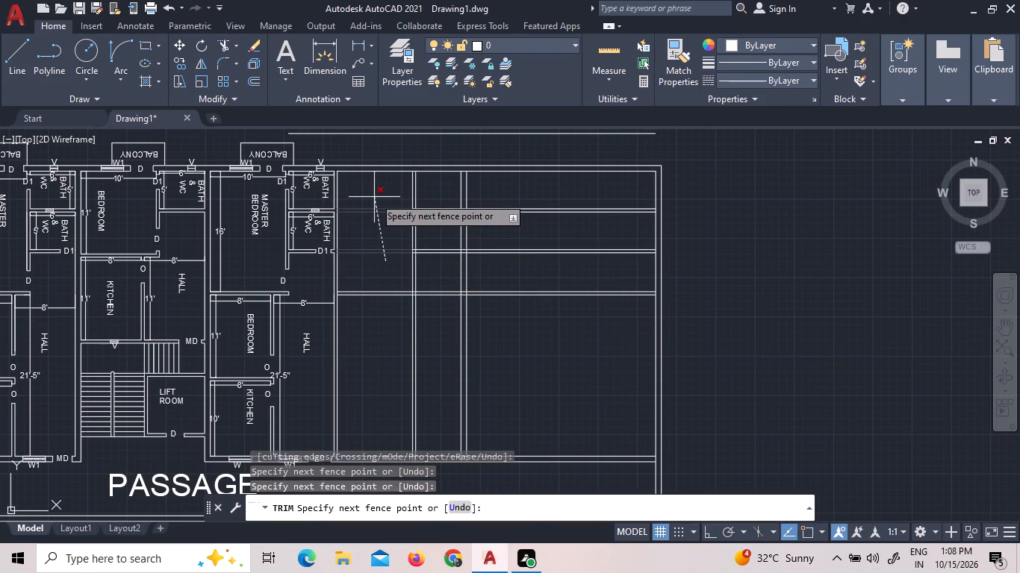
click(374, 197)
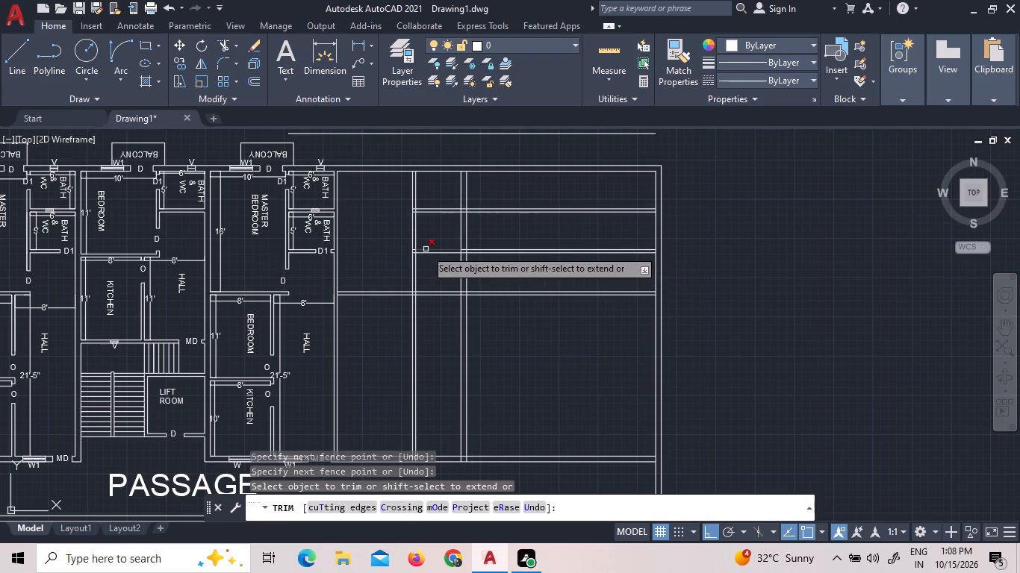
Trim the junctions where the two northern cross partitions meet the first vertical partition into clean open T-joints.
scroll(424, 250, up, 4)
click(349, 231)
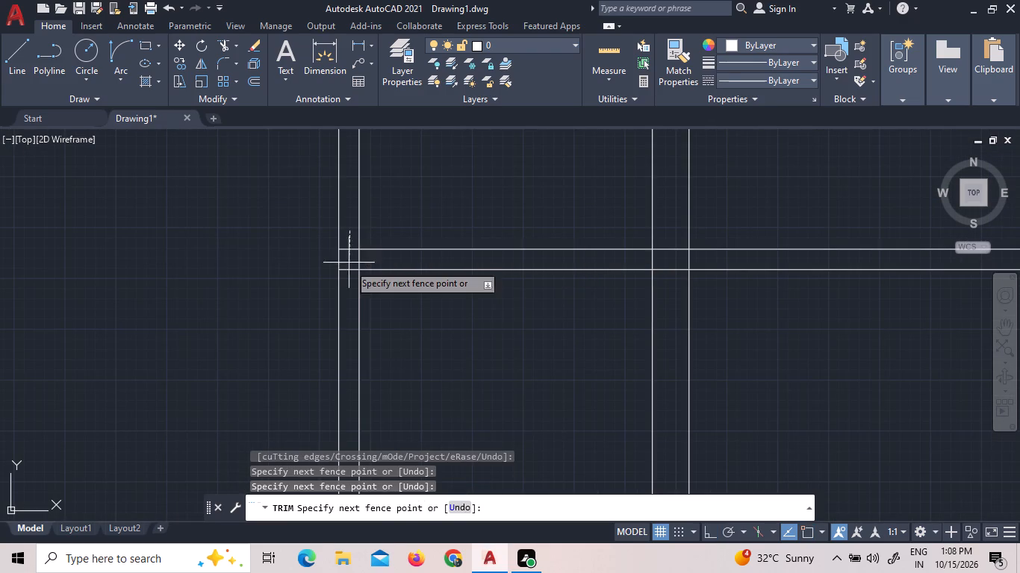
click(349, 287)
click(358, 258)
scroll(420, 322, down, 3)
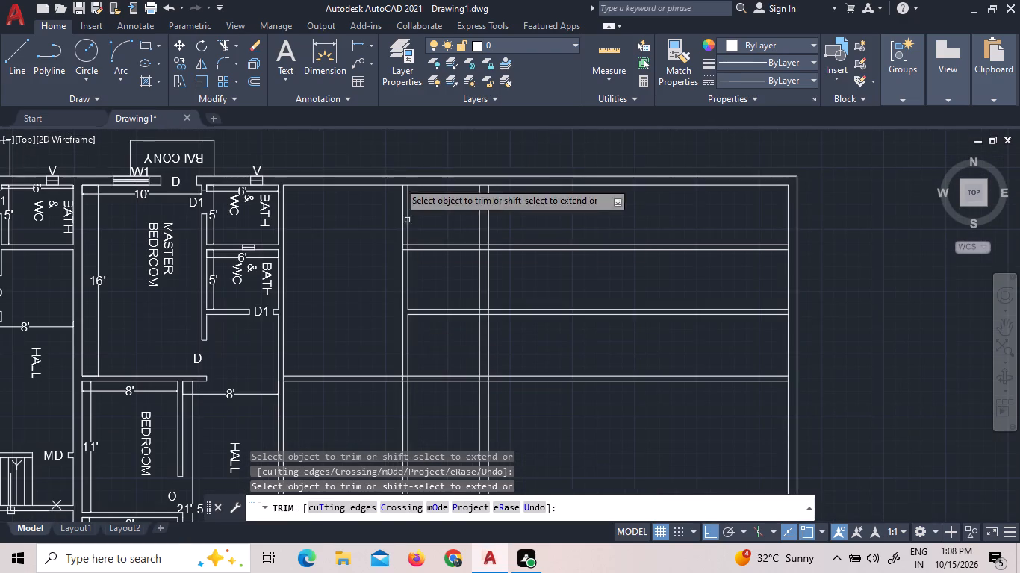
scroll(401, 230, up, 3)
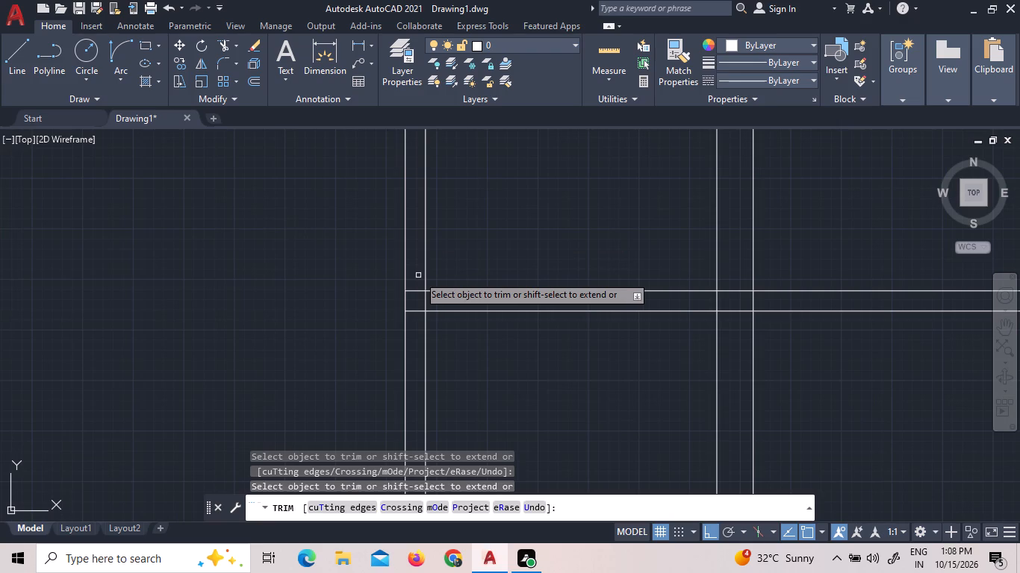
click(418, 275)
click(418, 322)
click(428, 301)
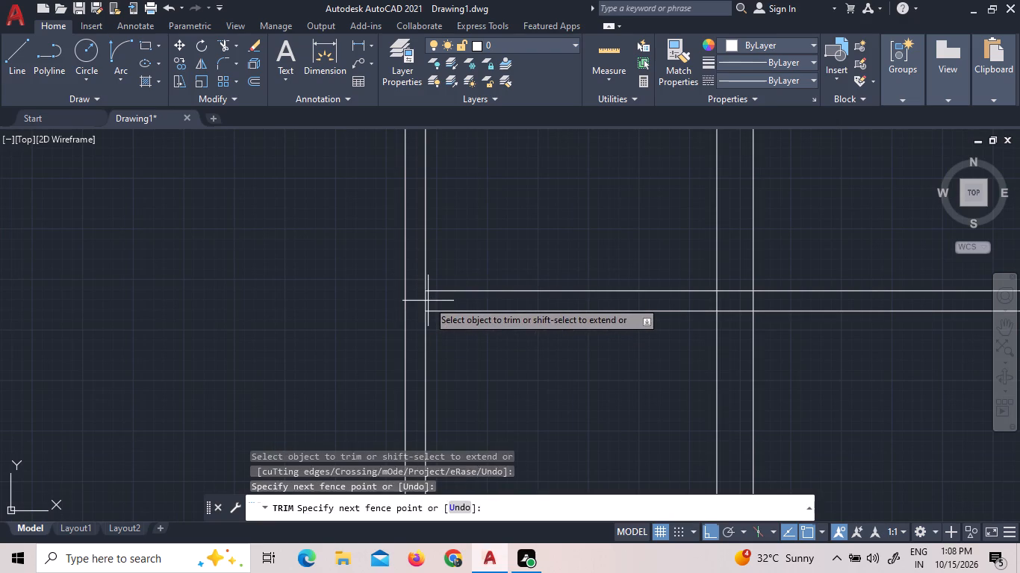
click(420, 298)
Trim the north exterior wall's inner face between the faces of both new vertical walls.
scroll(447, 324, down, 3)
scroll(435, 222, up, 3)
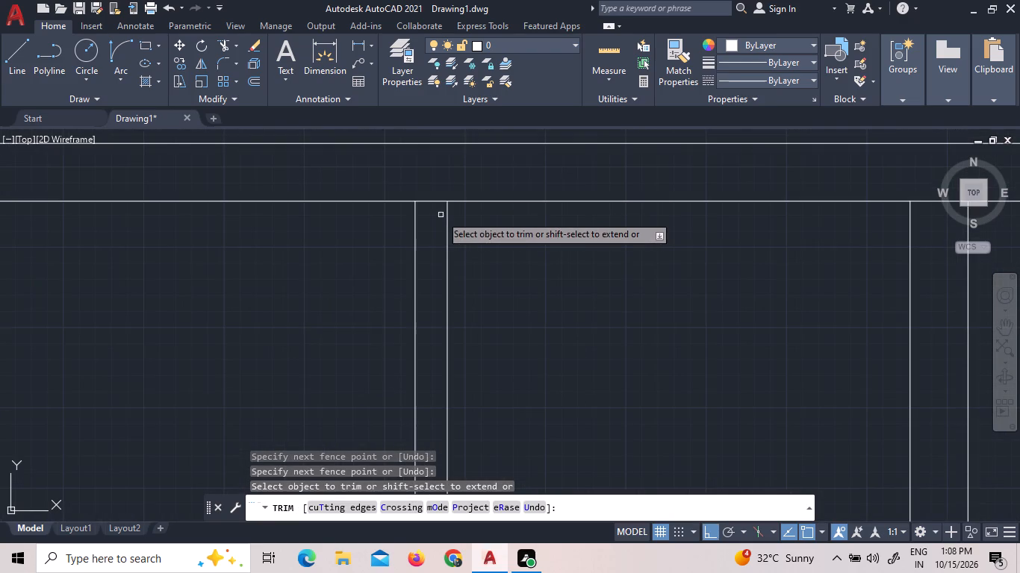
click(439, 203)
scroll(440, 204, down, 3)
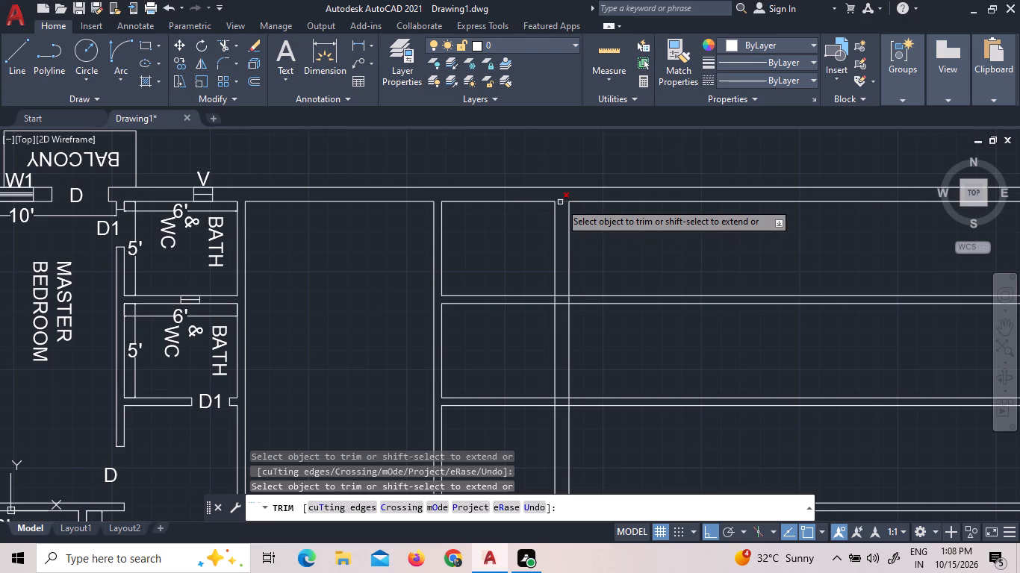
click(560, 202)
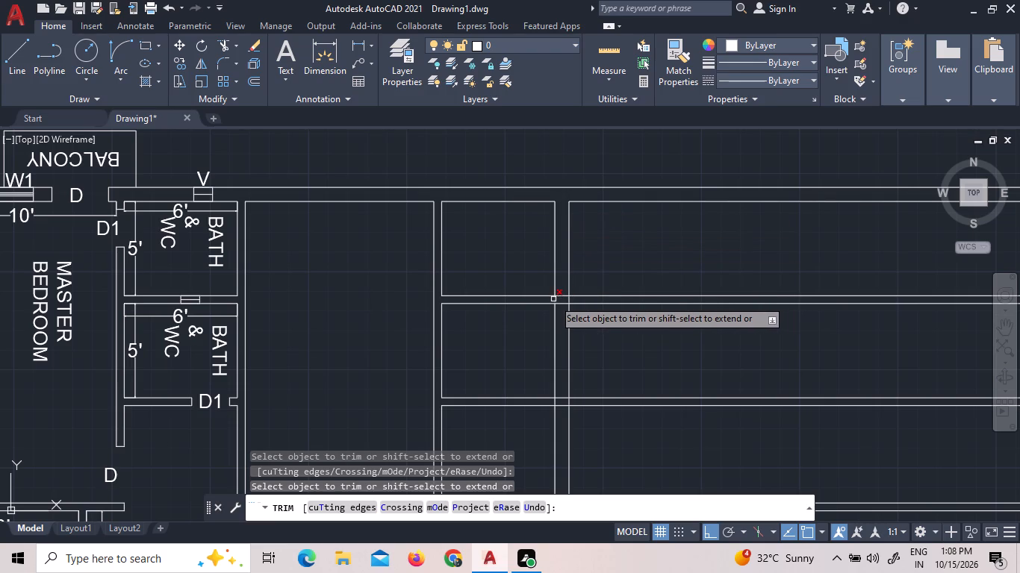
Trim the junctions where the two northern cross partitions meet the 9" vertical wall, keeping its east face.
click(553, 299)
click(565, 293)
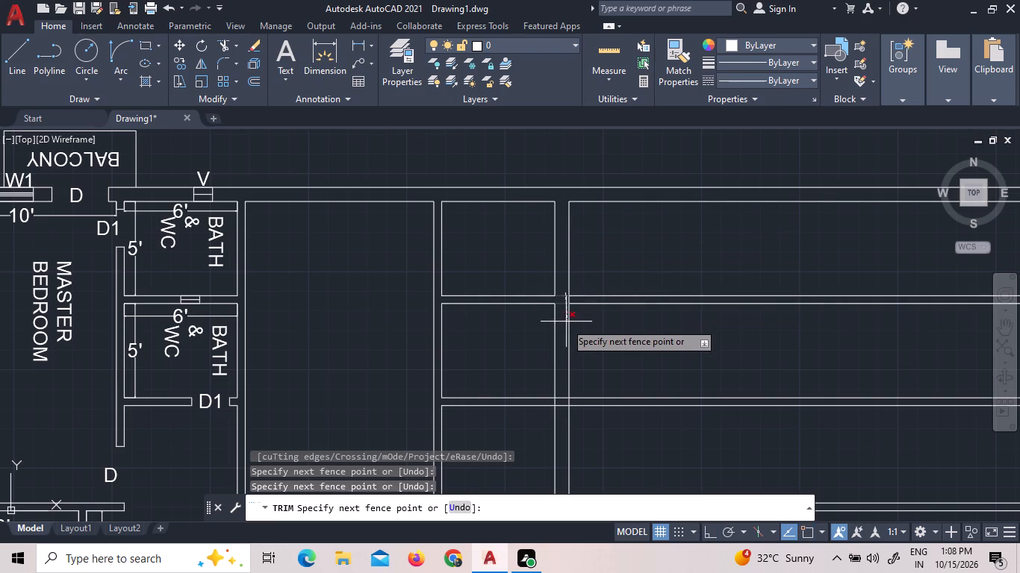
click(562, 328)
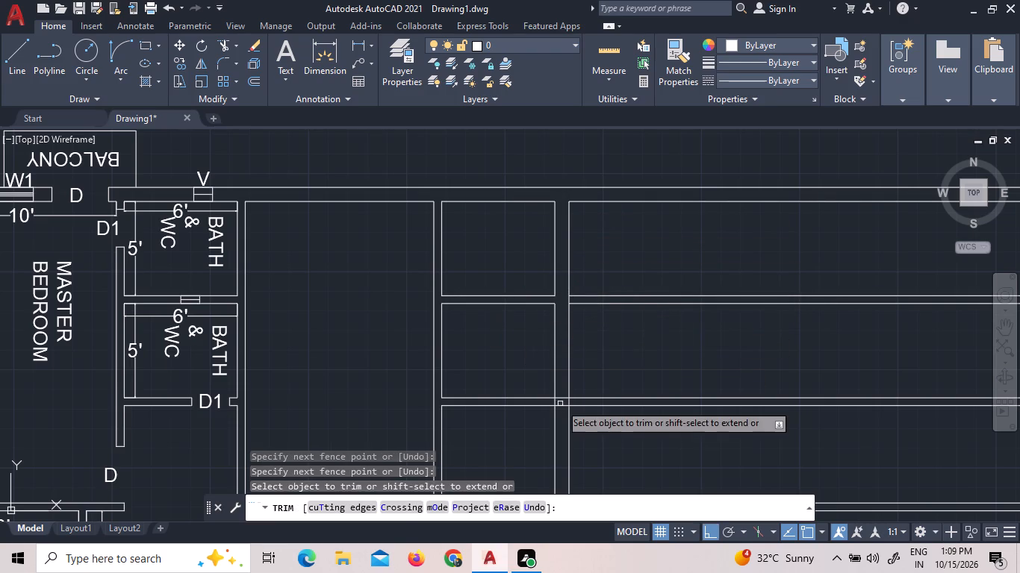
scroll(560, 419, up, 3)
click(574, 319)
click(579, 444)
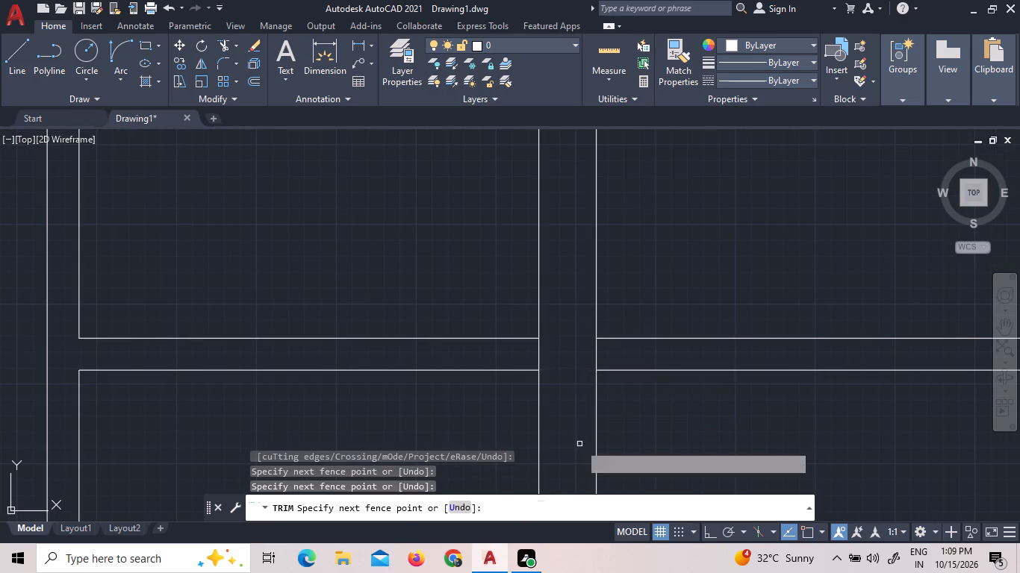
click(542, 354)
click(523, 354)
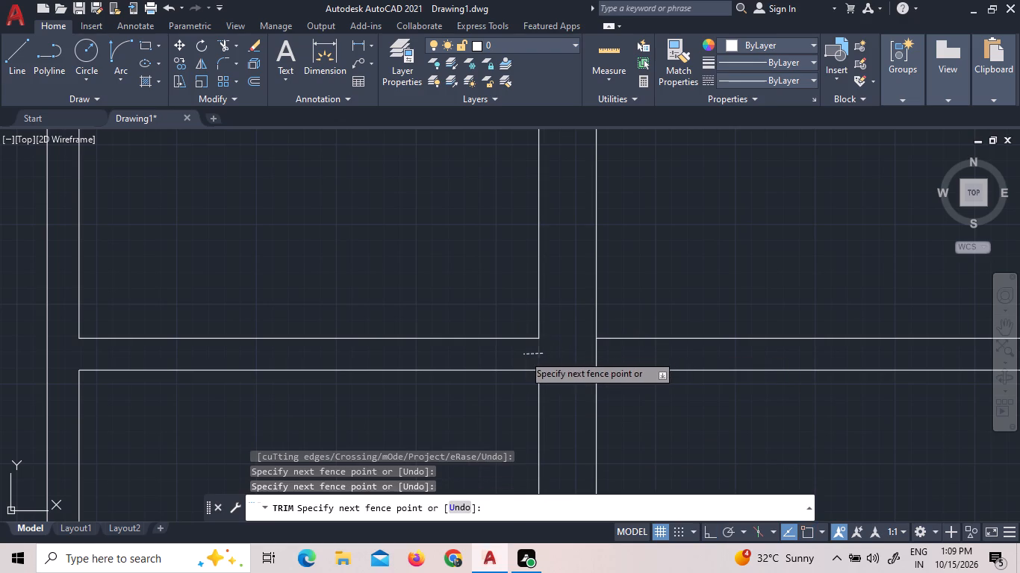
Trim the junctions of the third cross wall with the 9" vertical wall and the first vertical partition.
scroll(548, 235, down, 3)
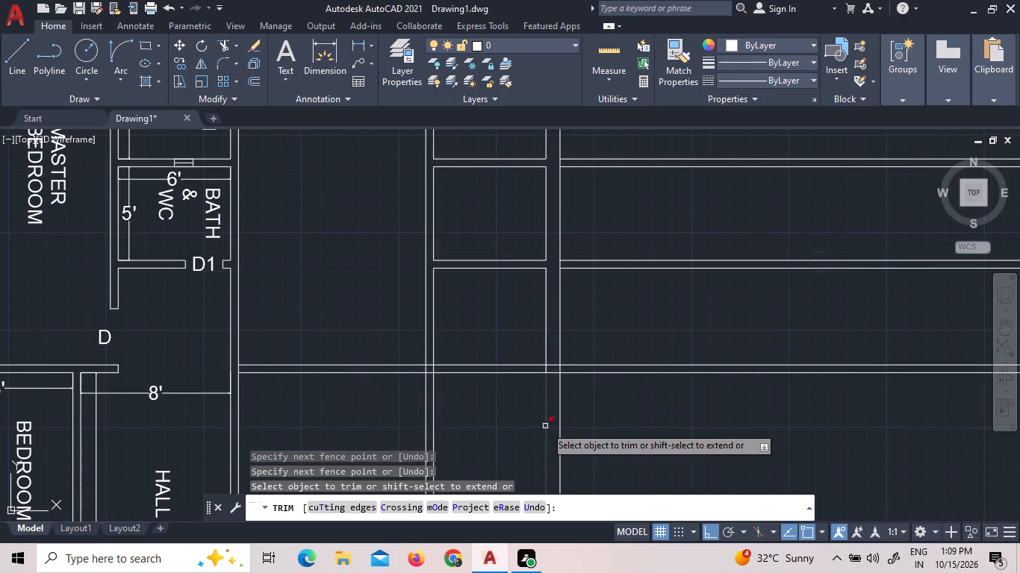
scroll(543, 399, down, 2)
middle_drag(507, 405, 523, 356)
scroll(538, 357, up, 3)
click(592, 315)
click(592, 296)
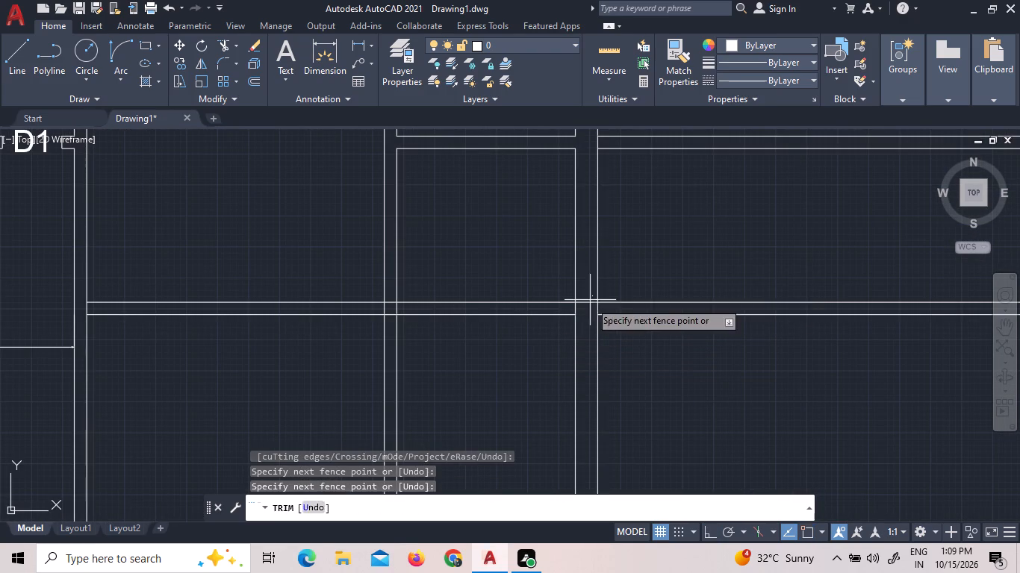
click(588, 310)
click(576, 307)
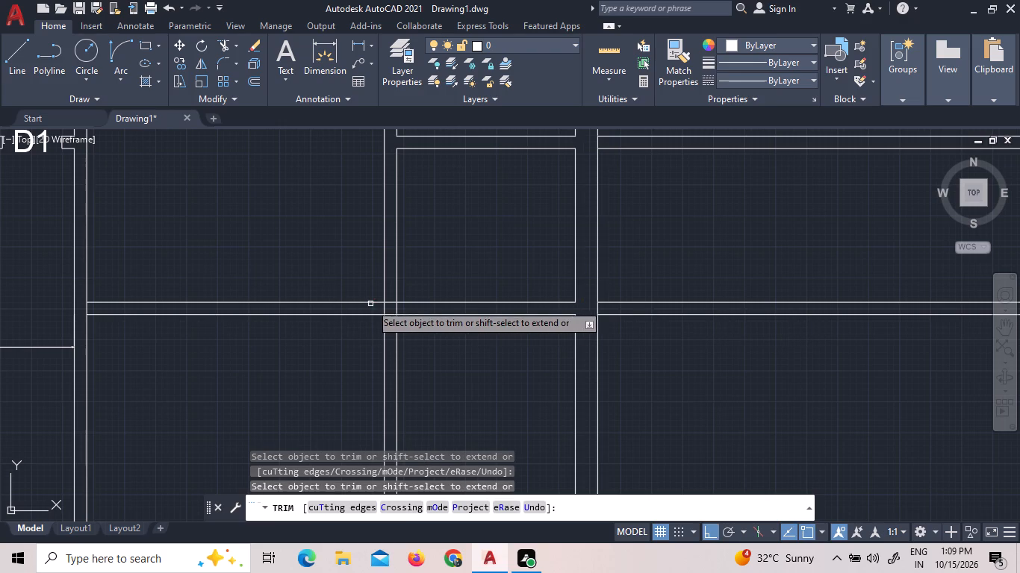
click(379, 309)
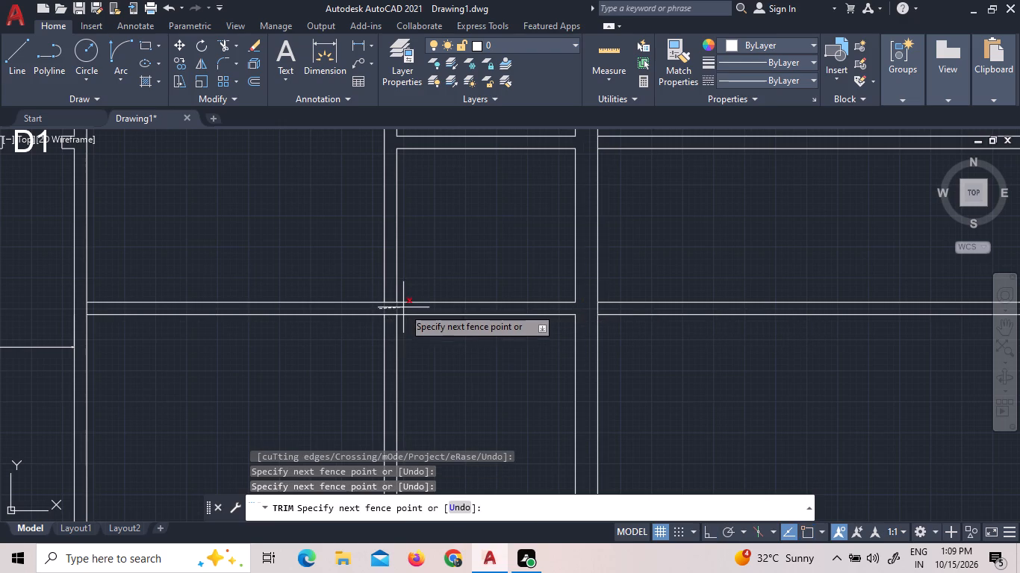
click(403, 308)
click(391, 313)
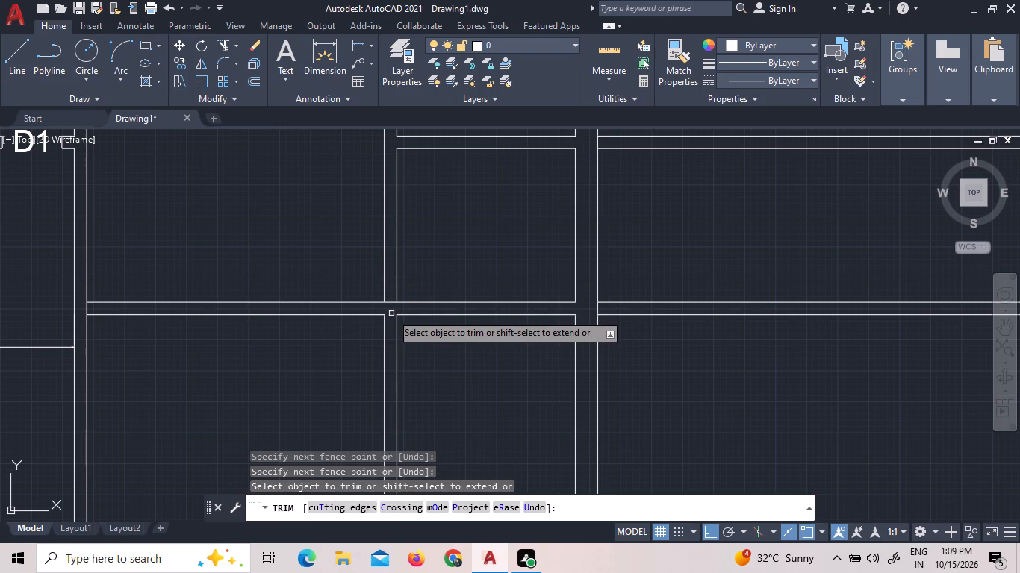
click(391, 300)
click(389, 317)
Trim the junctions of the vertical partition and the 9" wall with the south wall beside the passage.
scroll(413, 251, down, 1)
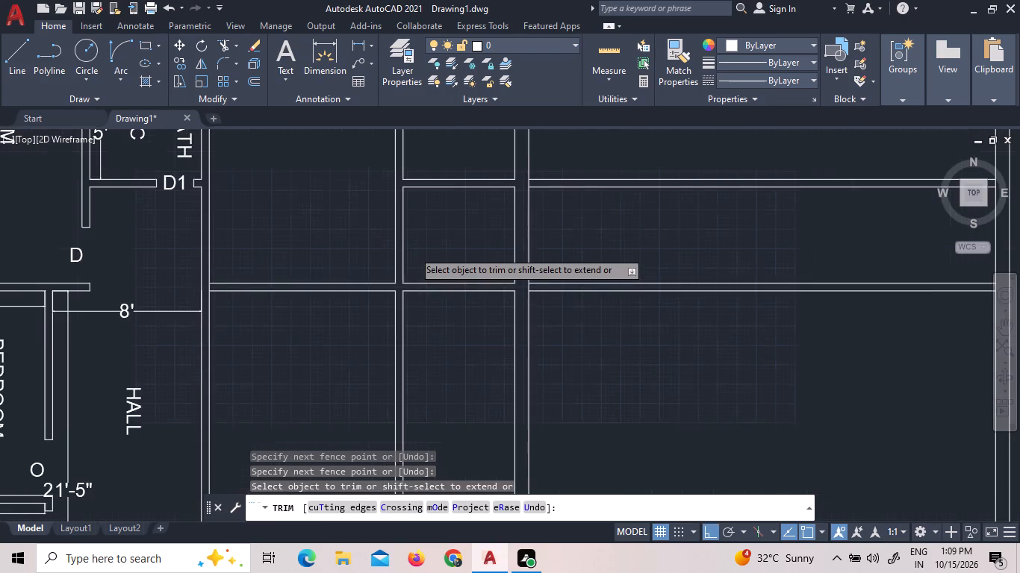
scroll(414, 253, down, 2)
scroll(411, 429, up, 3)
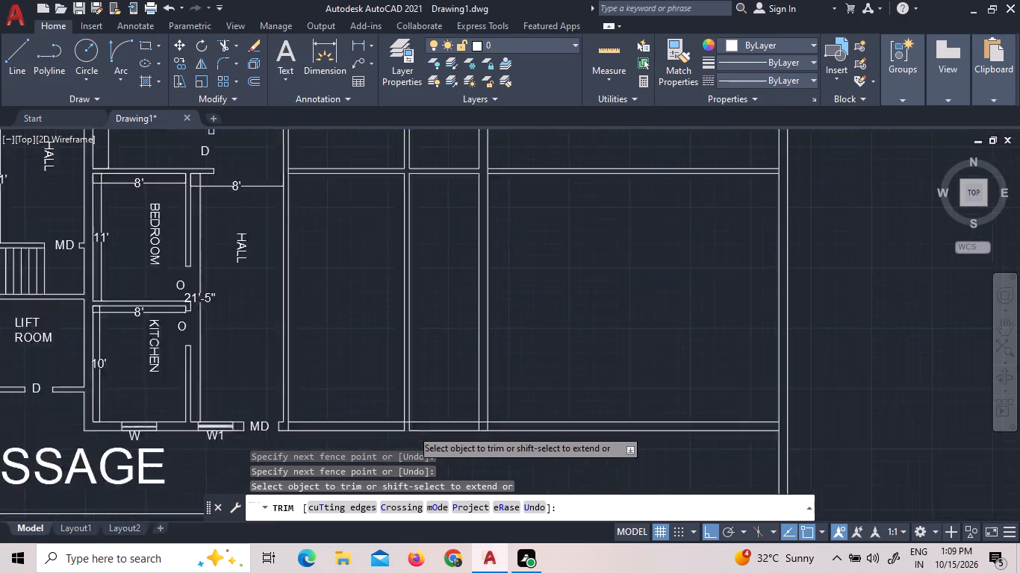
click(409, 428)
click(402, 422)
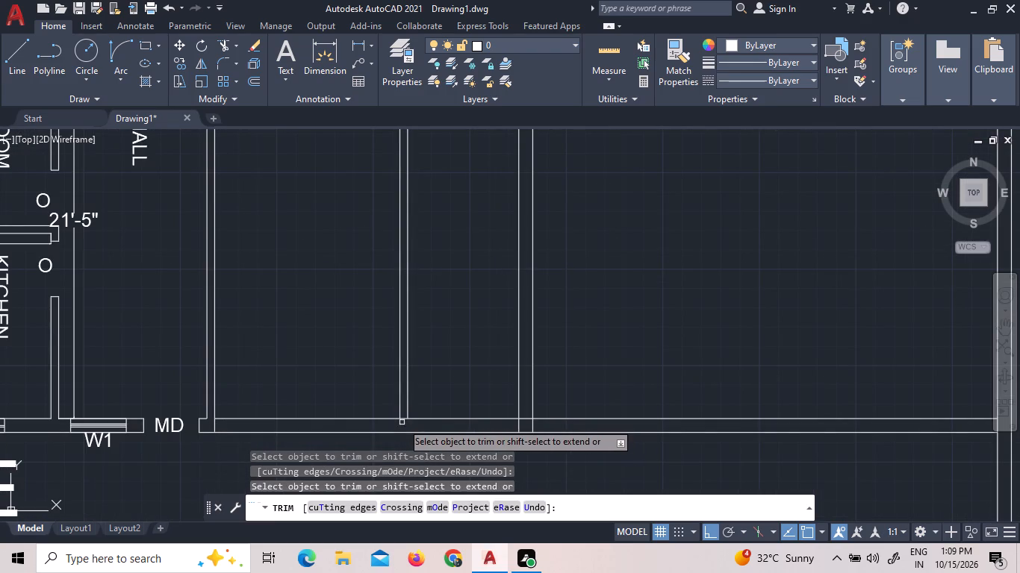
click(405, 419)
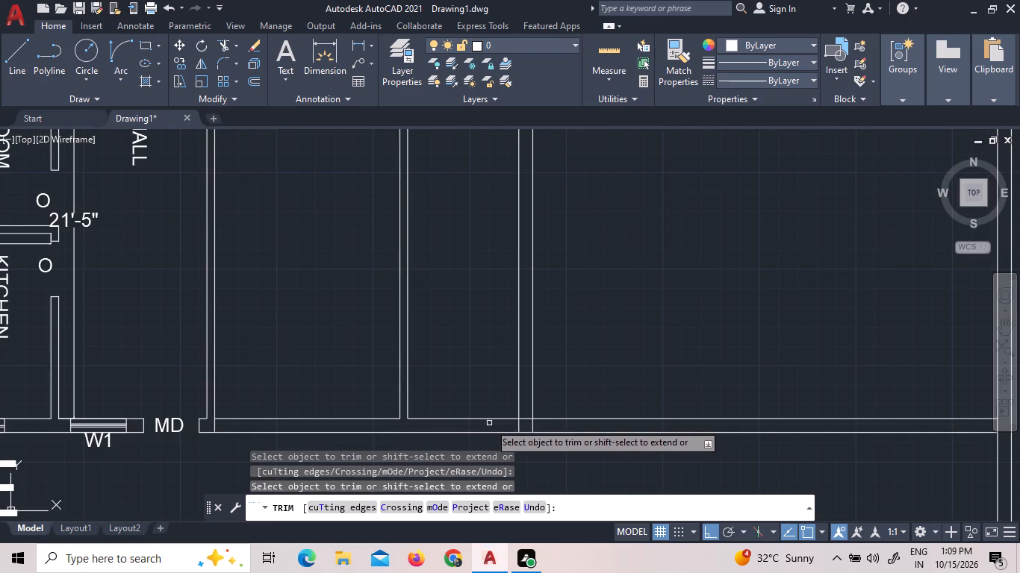
click(522, 425)
click(514, 428)
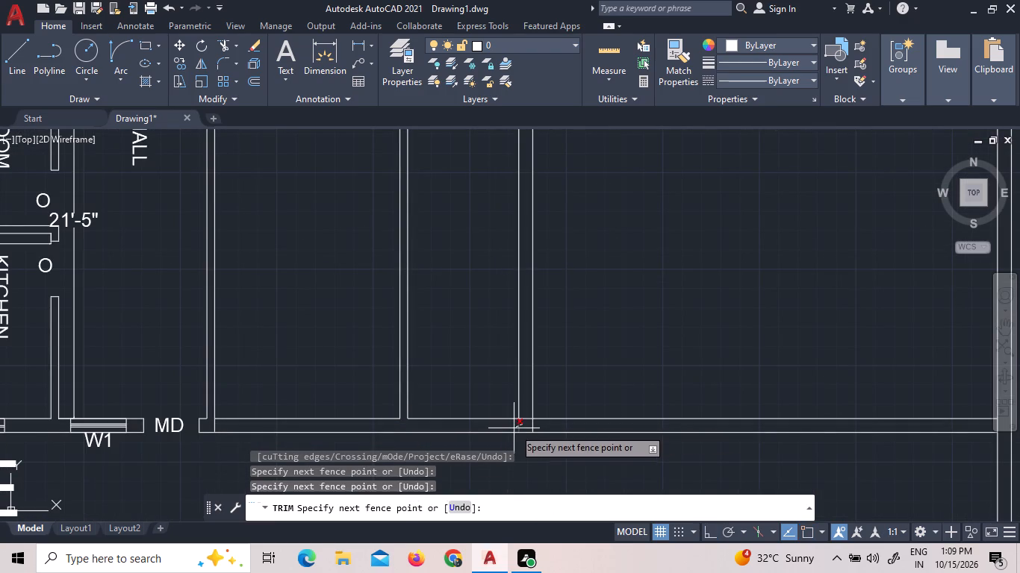
click(529, 417)
Trim the east face of the apartment dividing wall where it crosses the third cross wall and the south wall.
scroll(517, 444, down, 1)
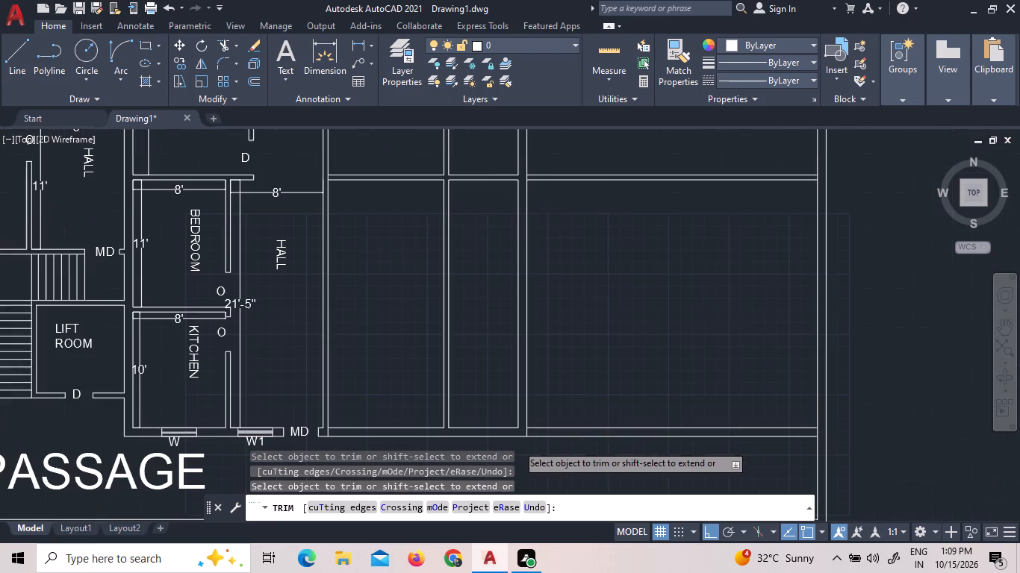
scroll(317, 175, up, 3)
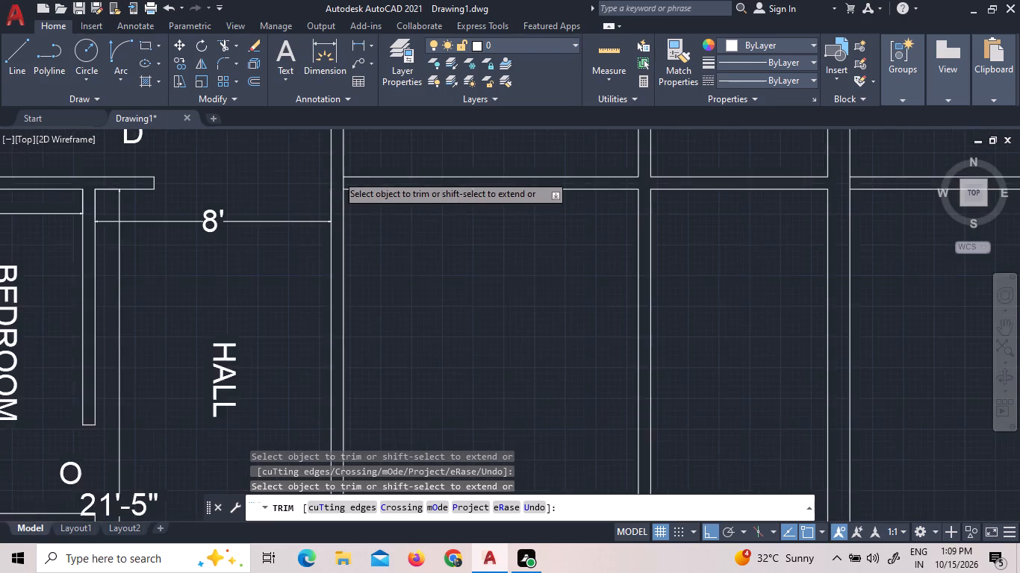
scroll(337, 175, up, 2)
click(360, 212)
scroll(412, 233, down, 7)
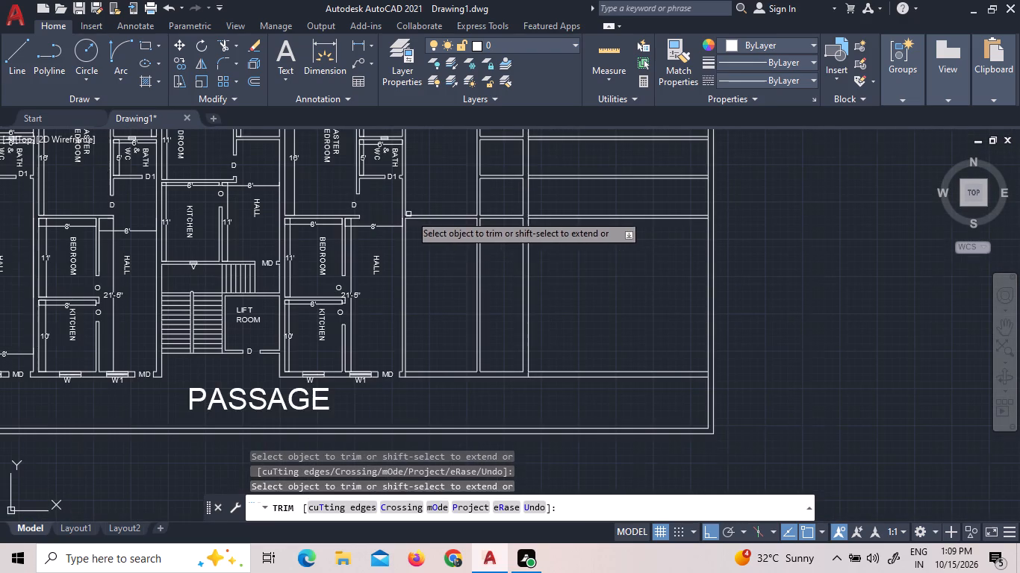
scroll(405, 364, up, 3)
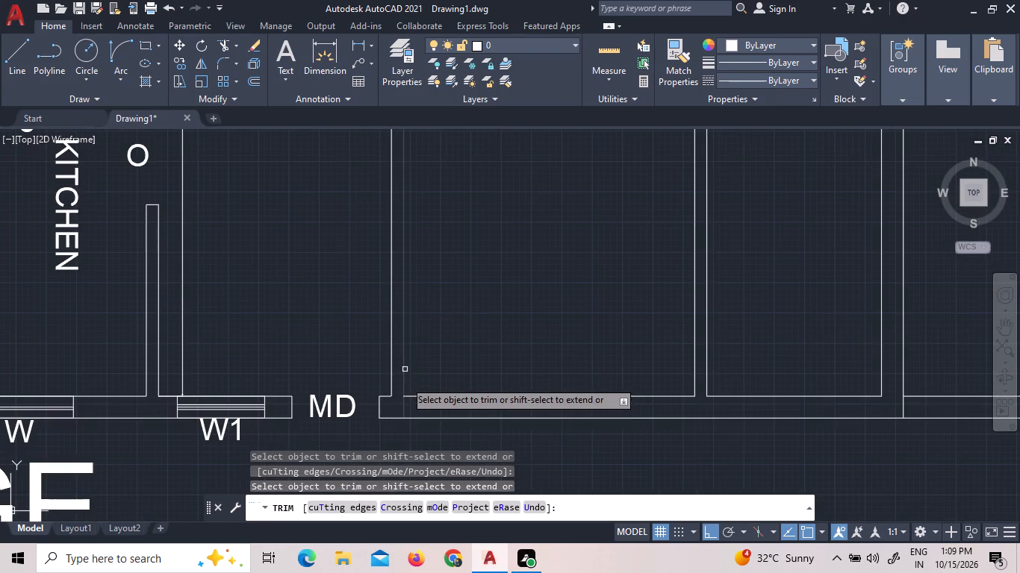
click(405, 406)
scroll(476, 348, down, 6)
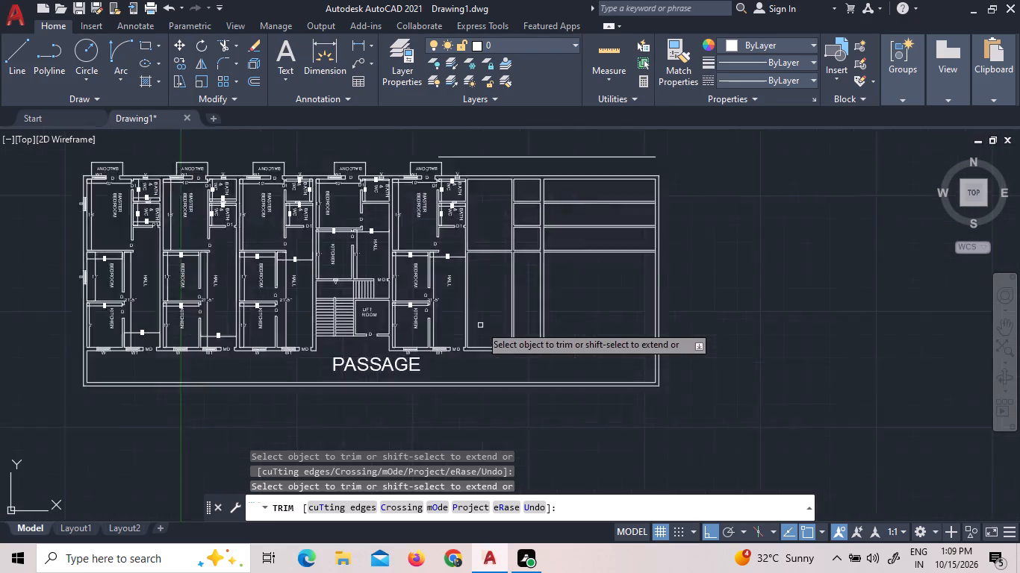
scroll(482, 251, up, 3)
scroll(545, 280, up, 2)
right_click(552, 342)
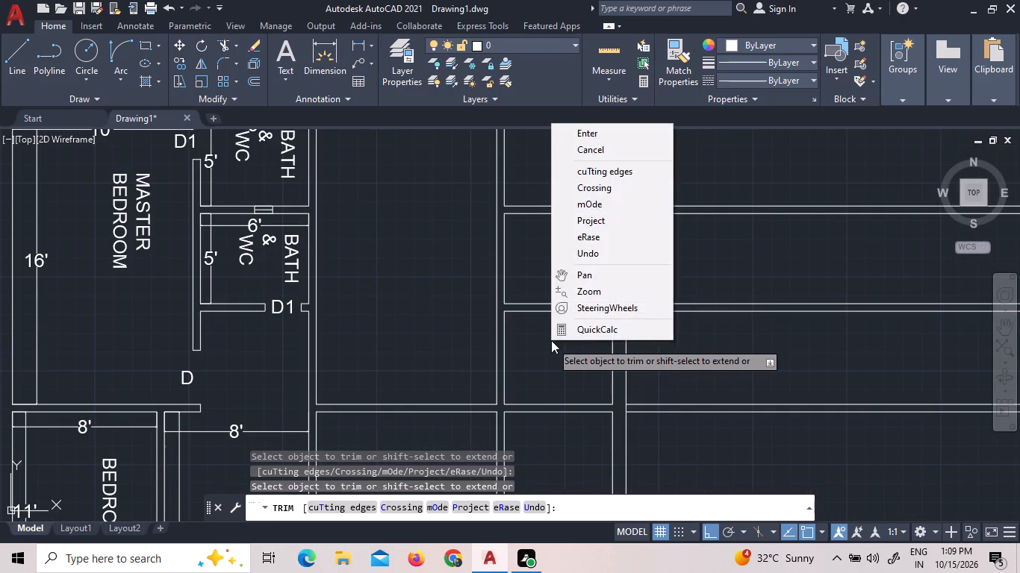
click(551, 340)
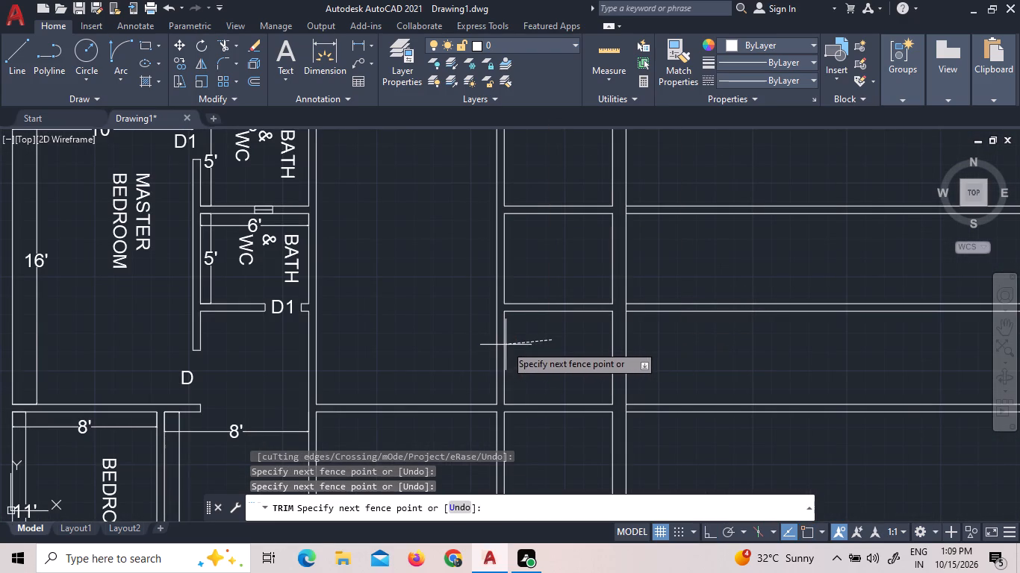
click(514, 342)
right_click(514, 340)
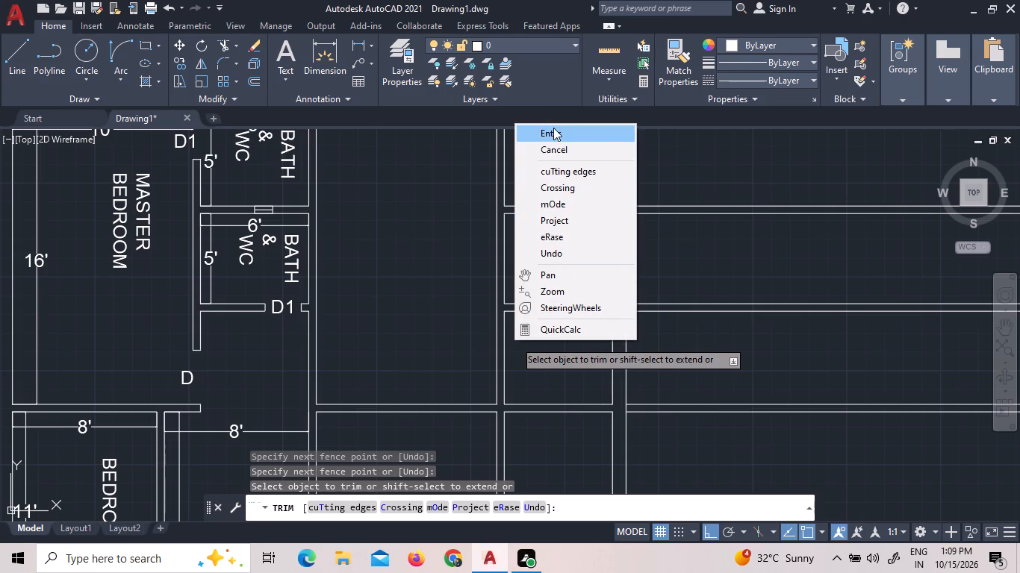
Erase the stray long horizontal line lying outside the building, north of the north wall.
click(553, 128)
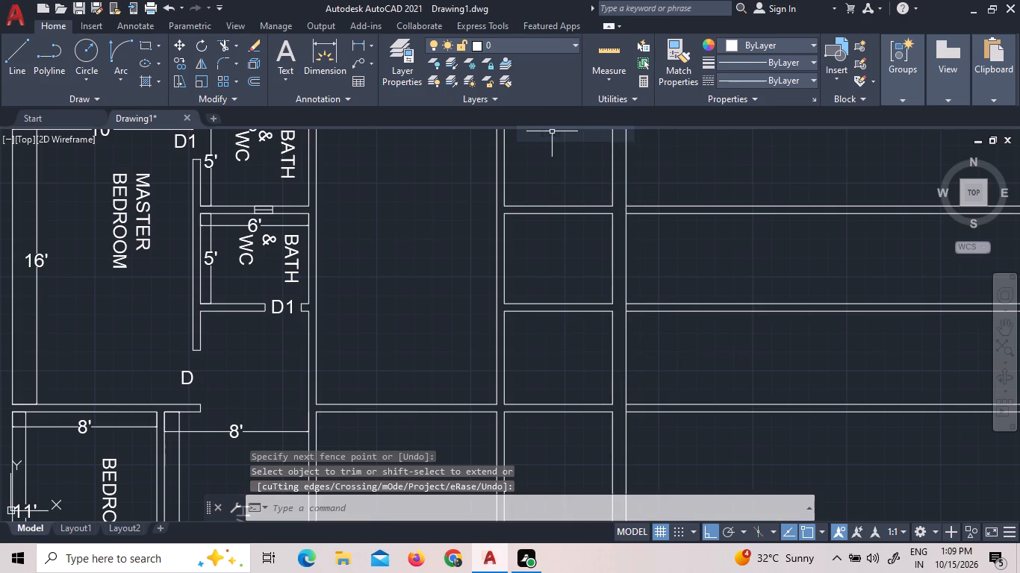
scroll(577, 263, down, 2)
scroll(556, 186, up, 2)
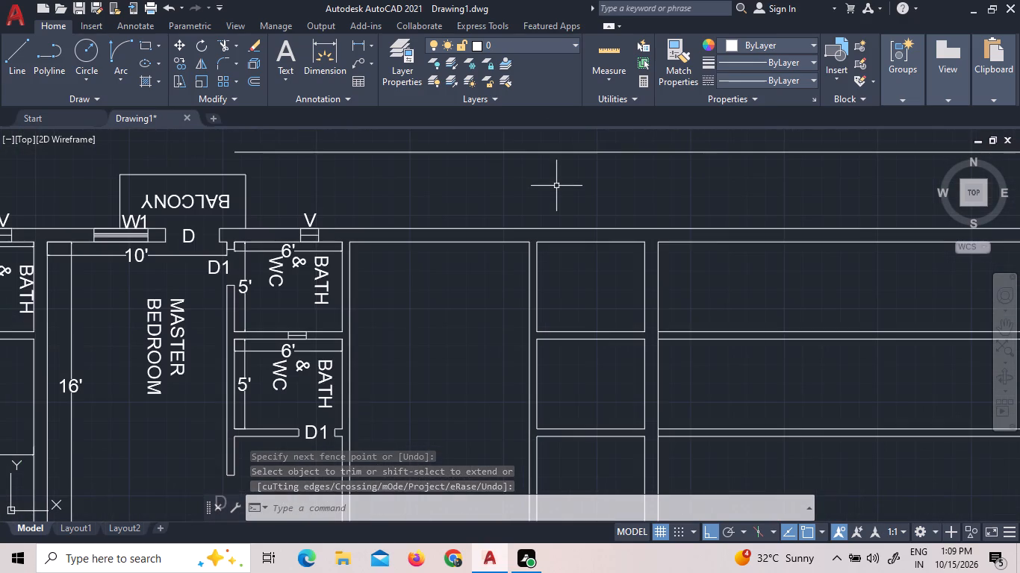
click(553, 153)
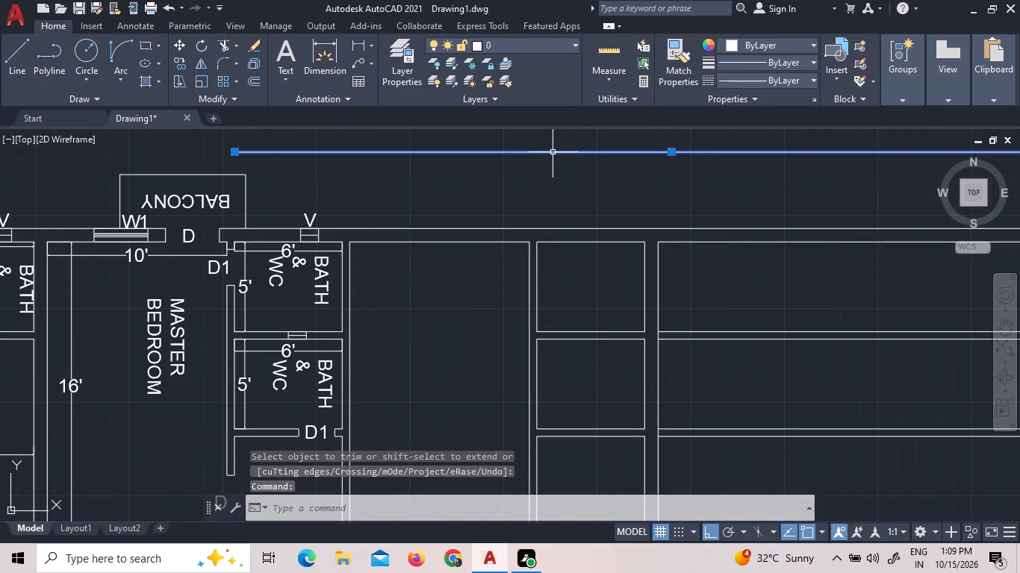
right_click(553, 152)
click(618, 239)
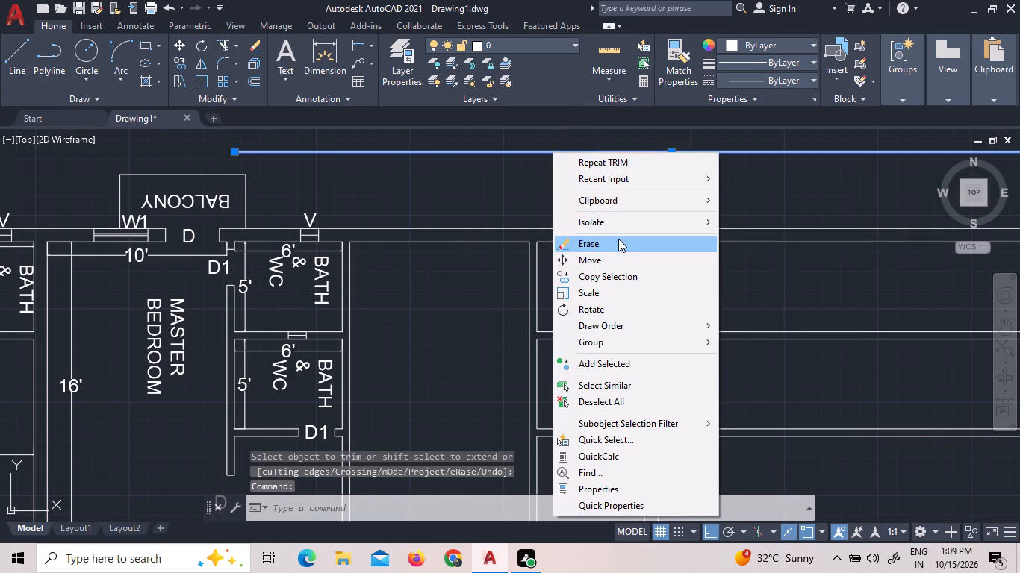
Examine the whole floor plan and the partition layout in the eastern area.
scroll(618, 239, down, 4)
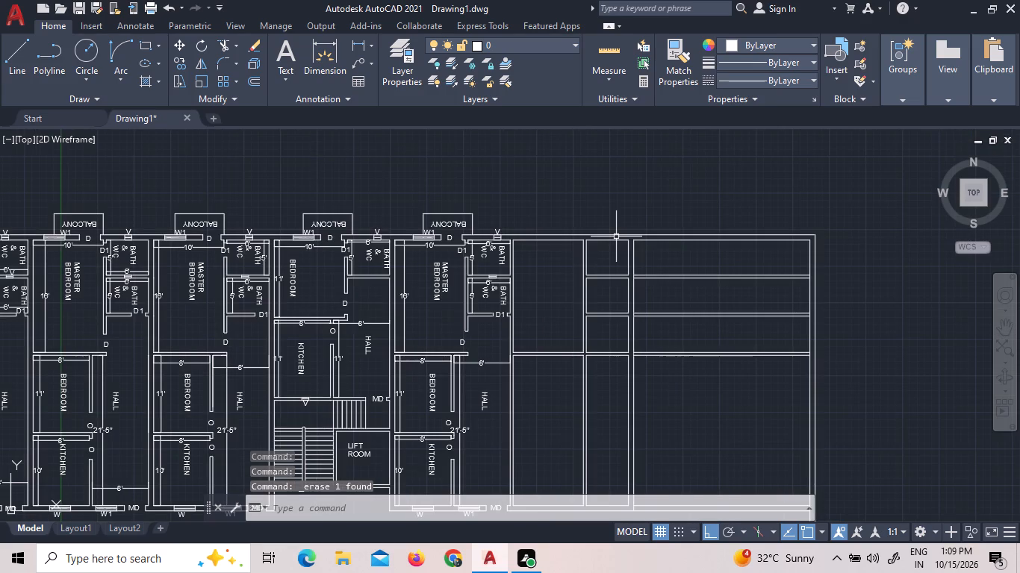
scroll(616, 237, down, 1)
scroll(452, 236, up, 3)
scroll(452, 223, down, 3)
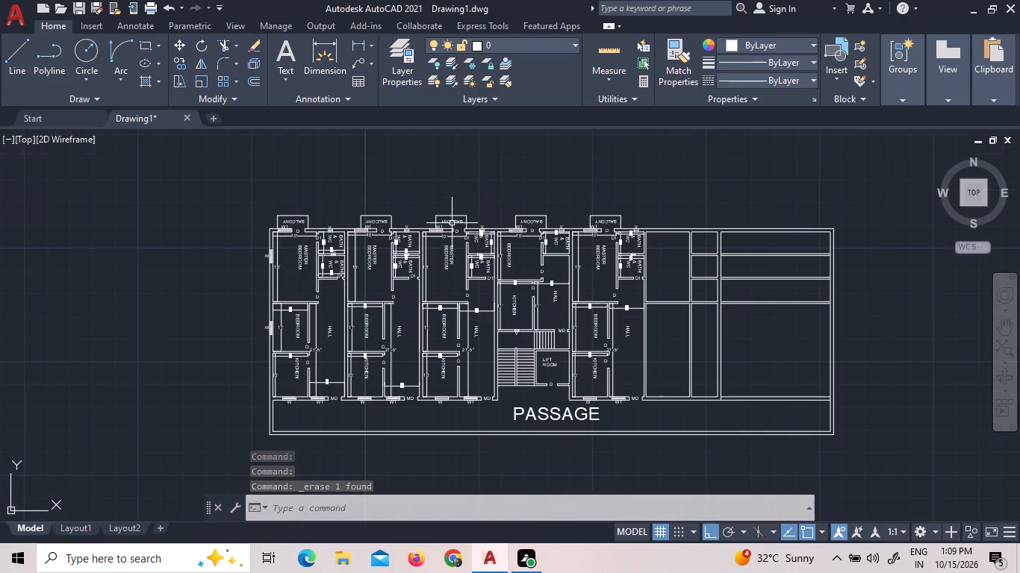
scroll(672, 272, up, 1)
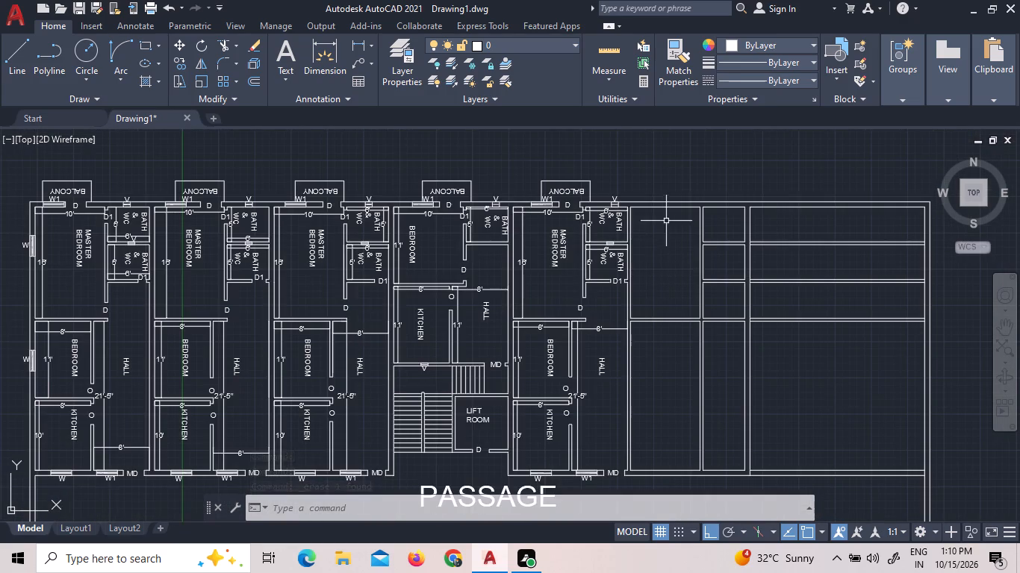
scroll(665, 213, up, 1)
middle_drag(766, 240, 491, 240)
scroll(487, 256, up, 1)
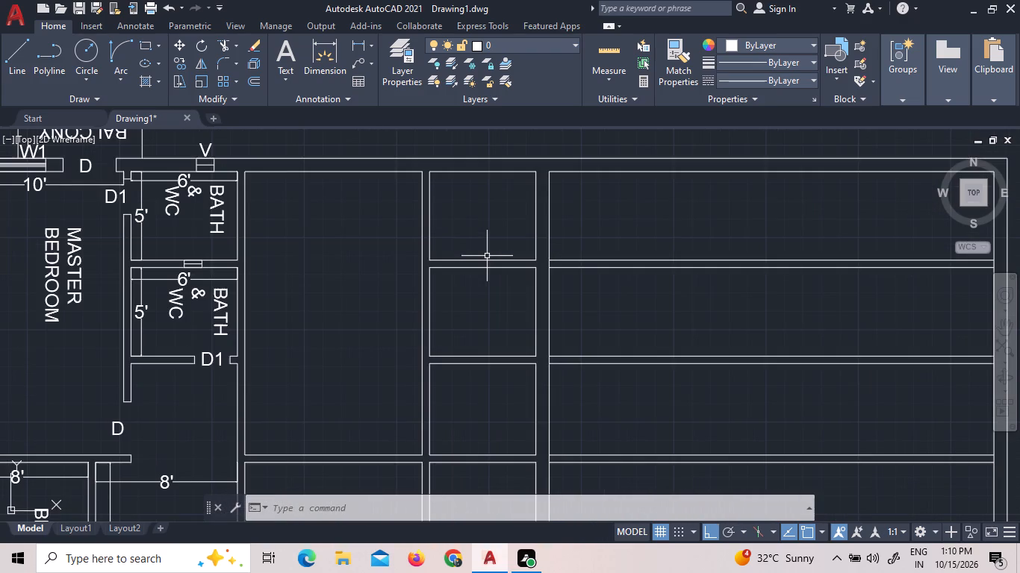
scroll(487, 256, down, 1)
middle_drag(394, 300, 279, 265)
middle_drag(303, 190, 319, 192)
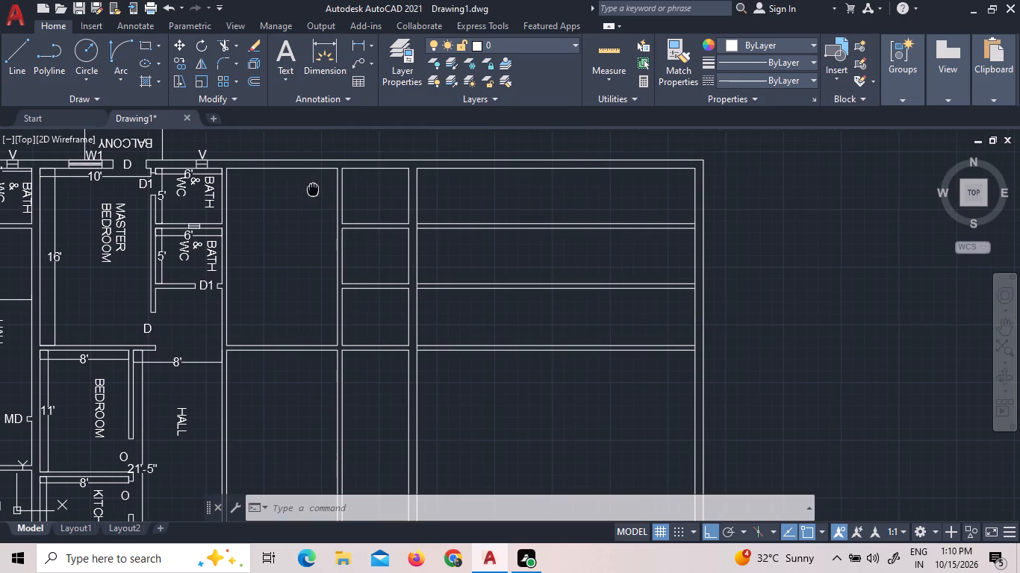
middle_drag(319, 192, 329, 195)
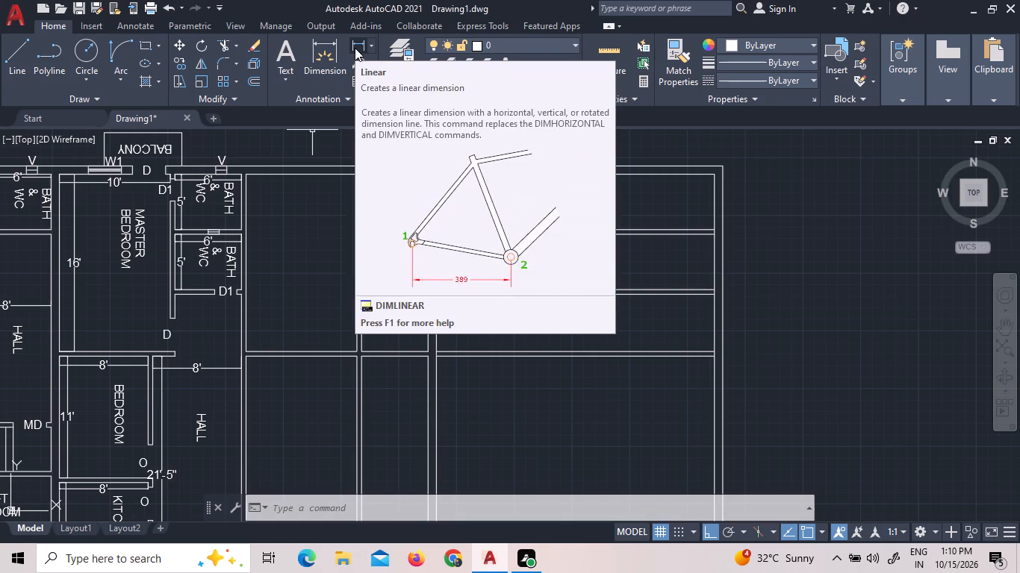
Draw a 9" line across the north wall, continuing the first vertical partition's west face to the outer face.
click(10, 59)
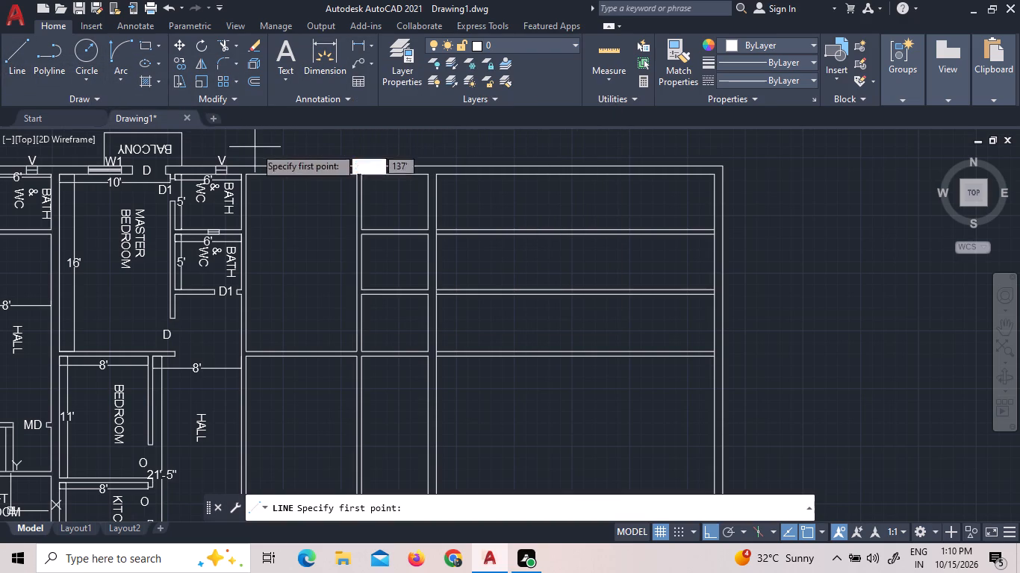
scroll(365, 172, up, 3)
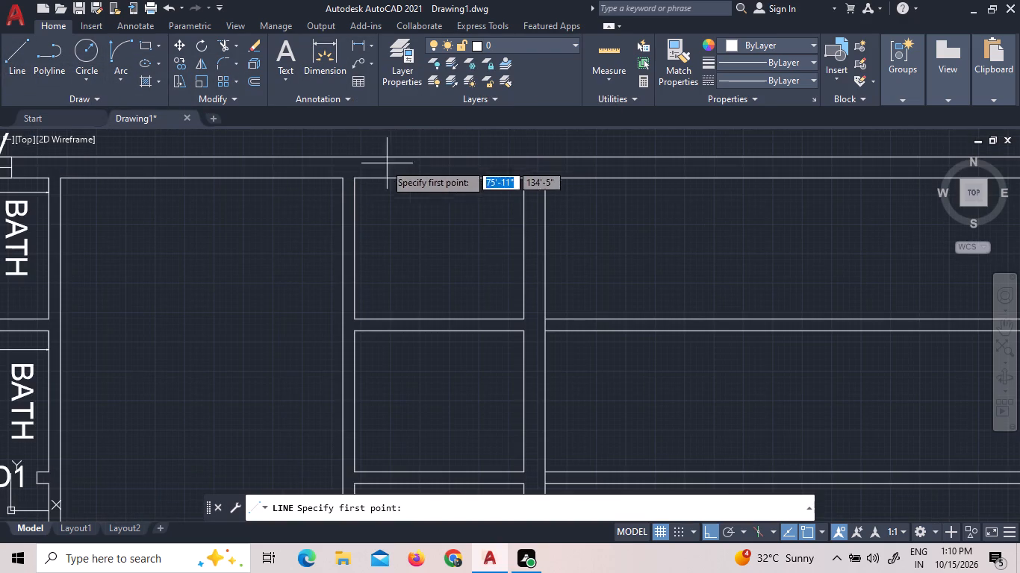
click(339, 174)
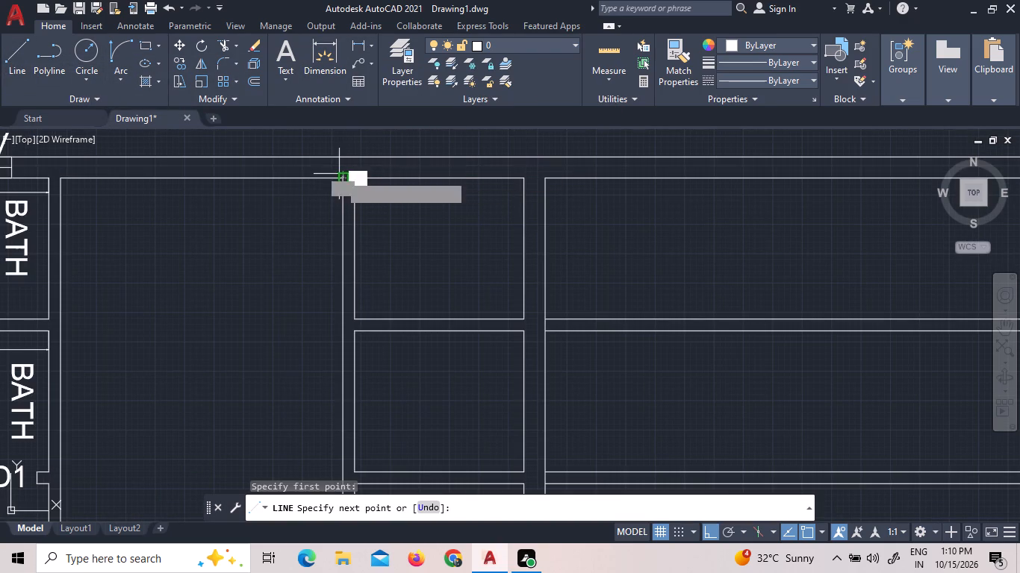
scroll(342, 156, up, 3)
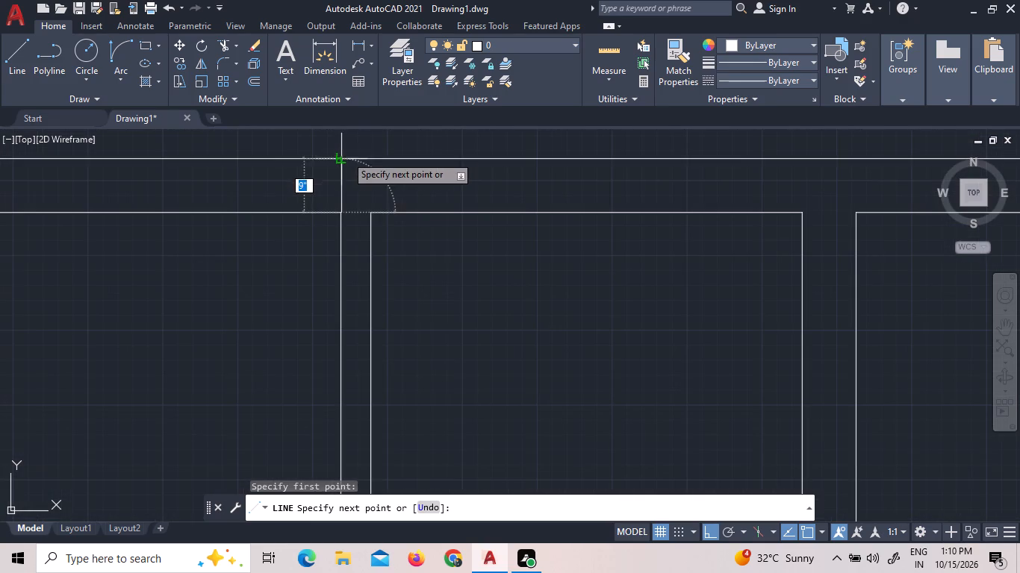
click(341, 162)
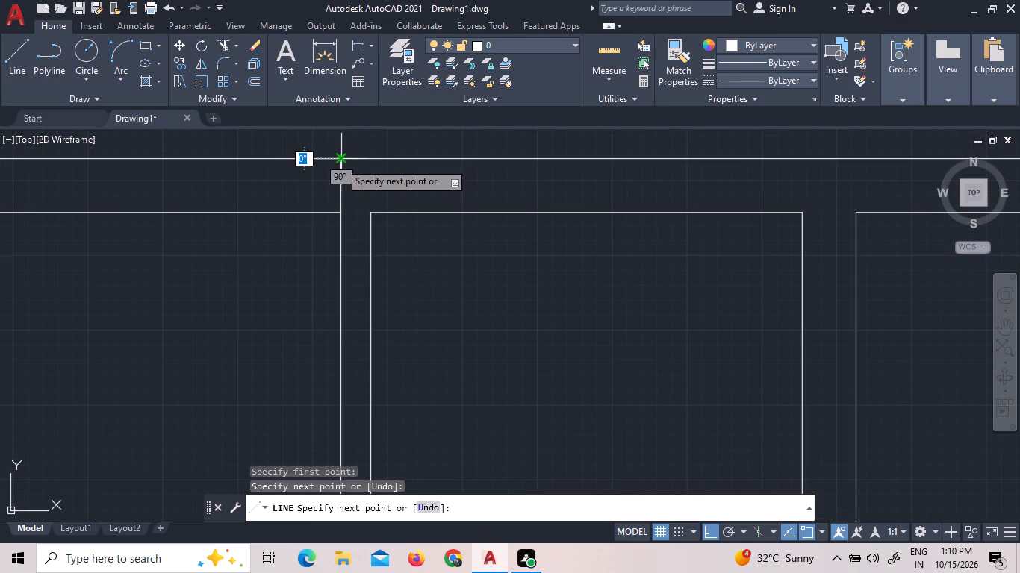
Draw a short line closing the second cross partition's end at the west face of the 9" vertical wall.
click(19, 74)
scroll(208, 145, down, 2)
scroll(291, 181, down, 3)
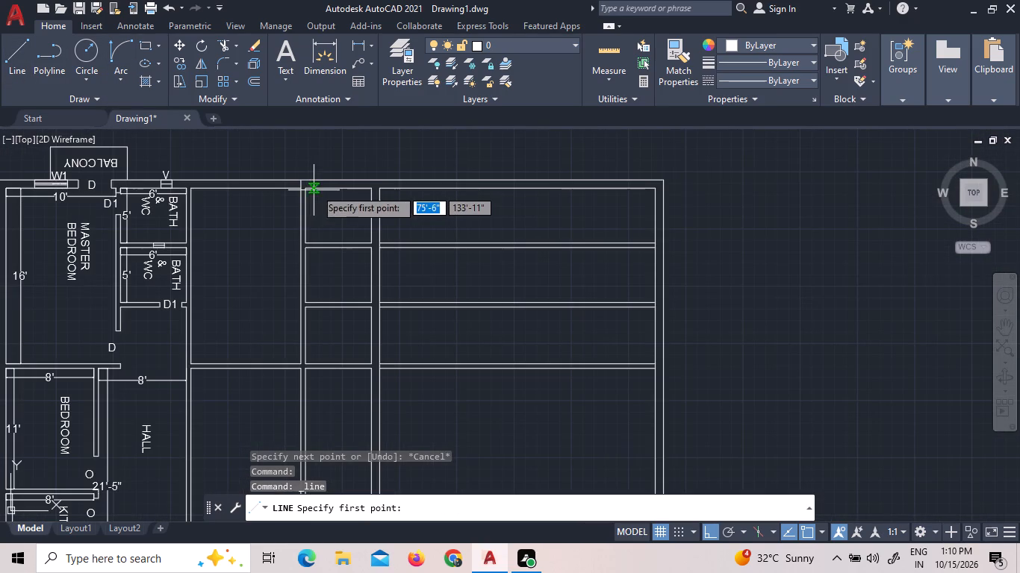
scroll(283, 255, down, 2)
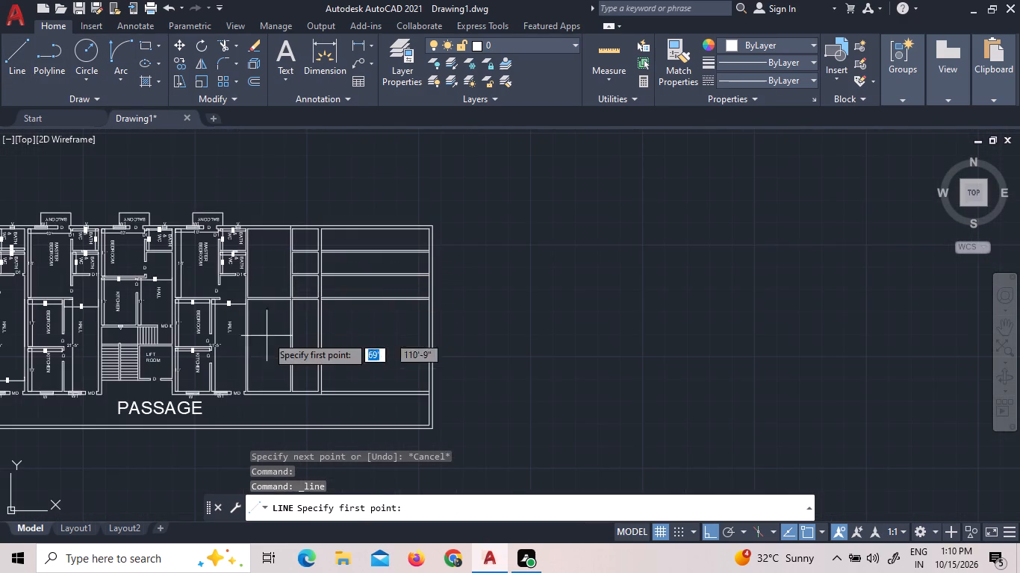
scroll(292, 243, up, 3)
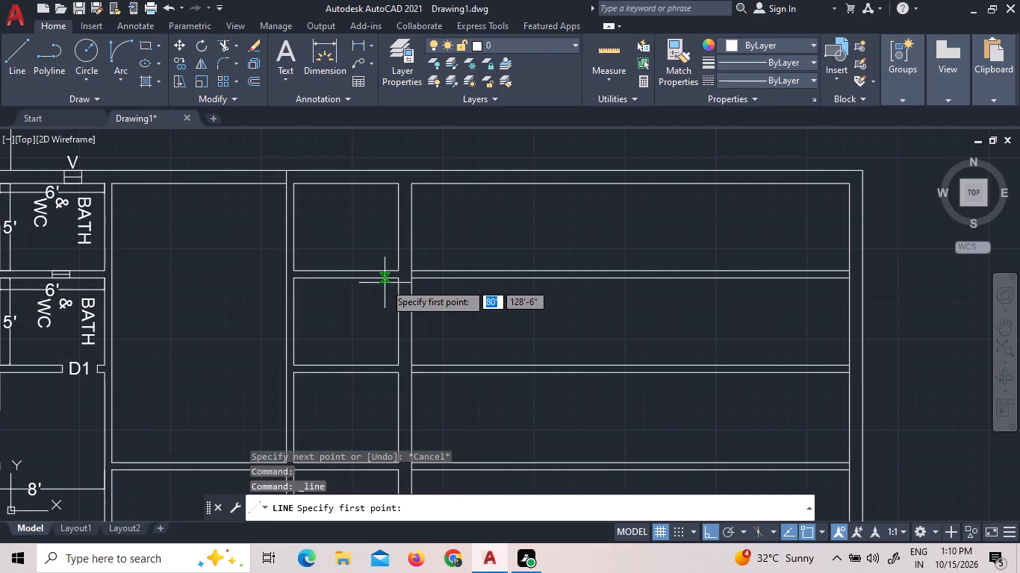
click(402, 366)
scroll(401, 385, up, 3)
click(389, 336)
right_click(447, 301)
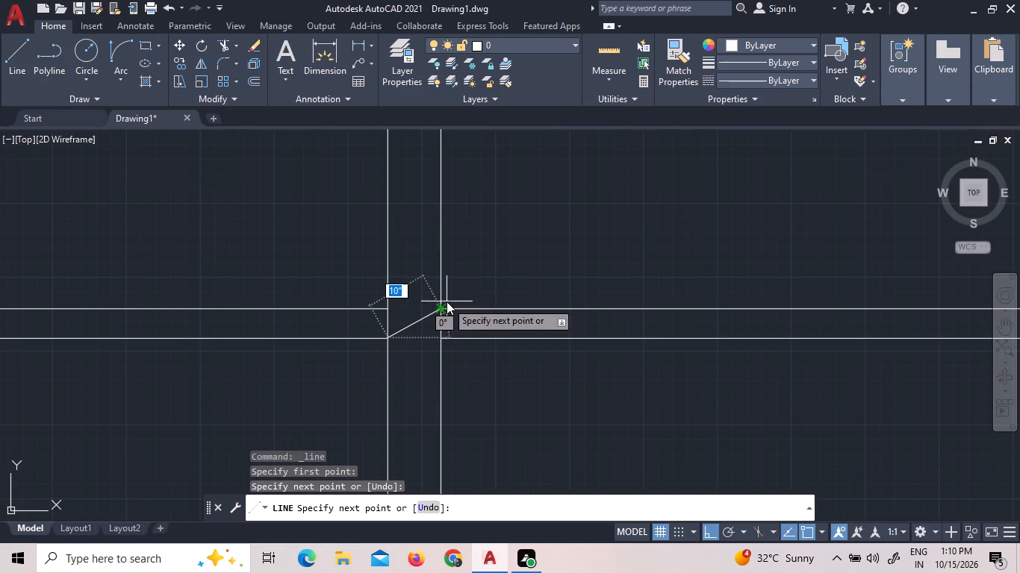
click(456, 317)
Draw a short line closing the north end of the first vertical partition along the north wall's inner face.
scroll(421, 289, down, 3)
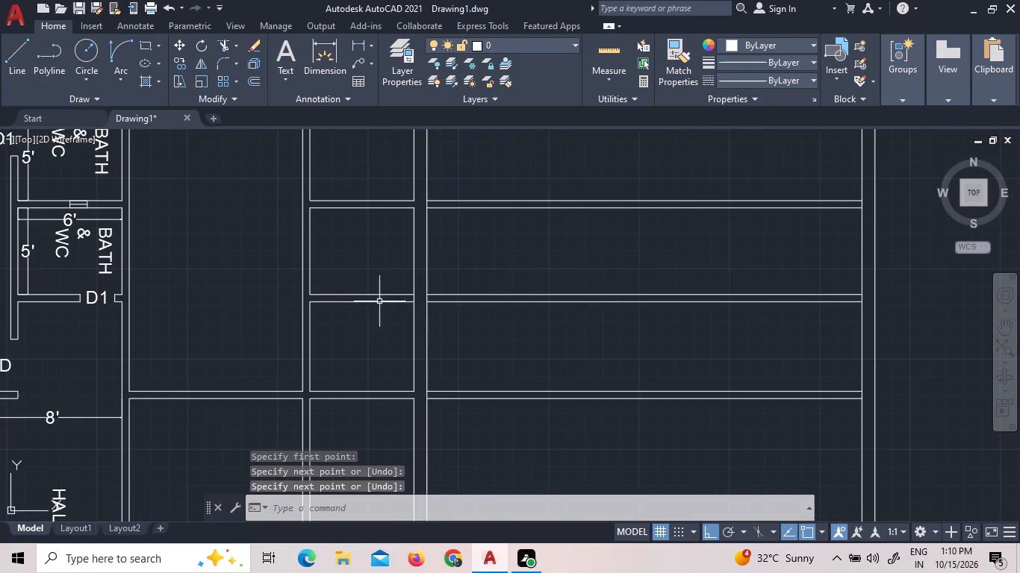
scroll(335, 289, down, 1)
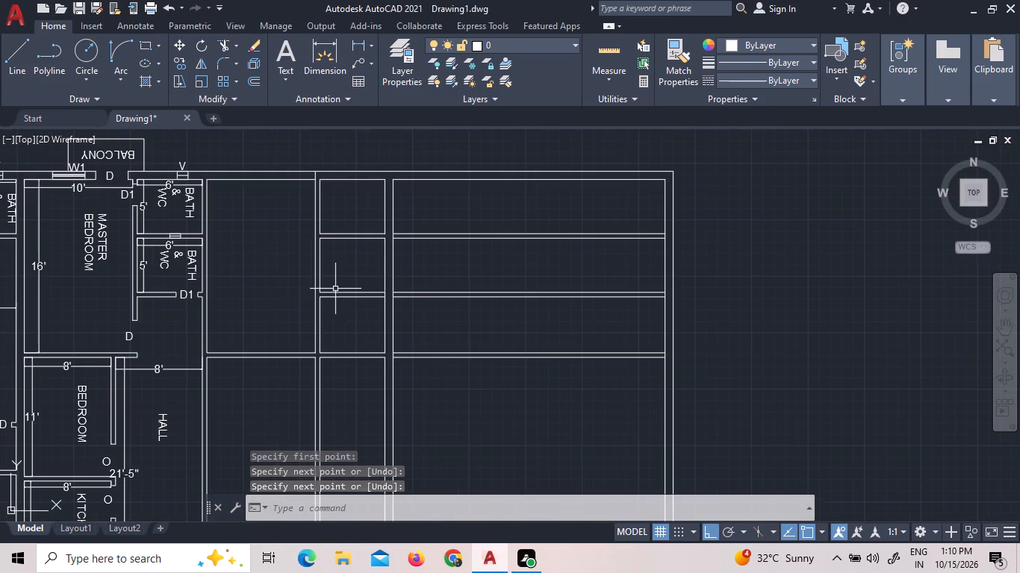
click(19, 60)
scroll(301, 167, up, 2)
scroll(367, 190, up, 3)
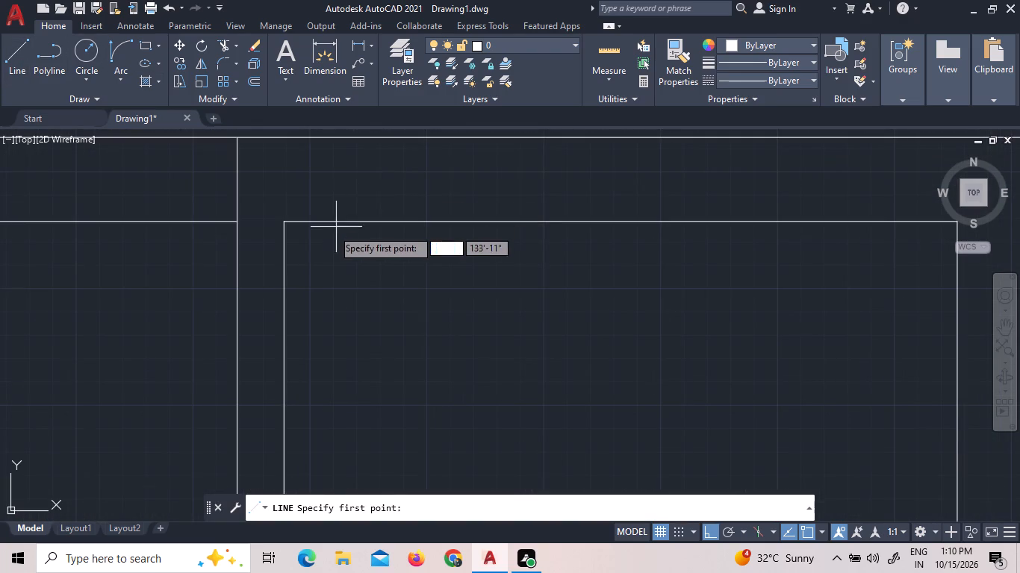
click(284, 219)
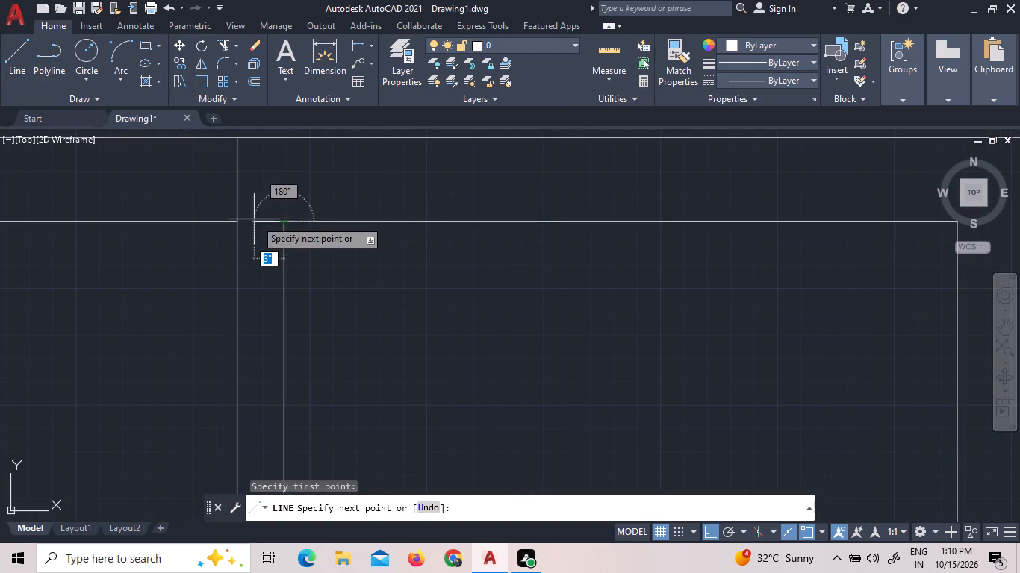
click(234, 224)
right_click(276, 213)
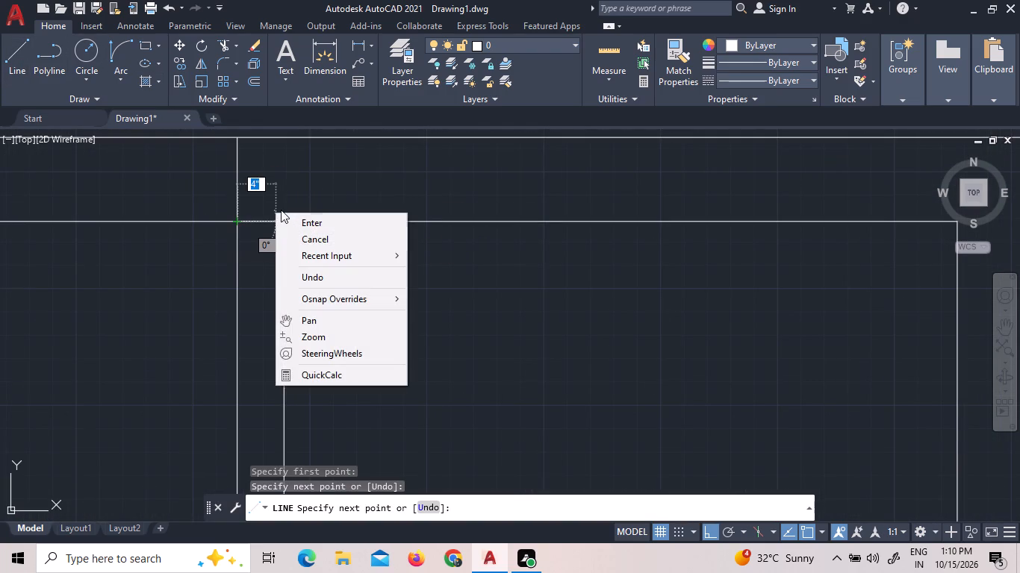
click(296, 214)
click(298, 219)
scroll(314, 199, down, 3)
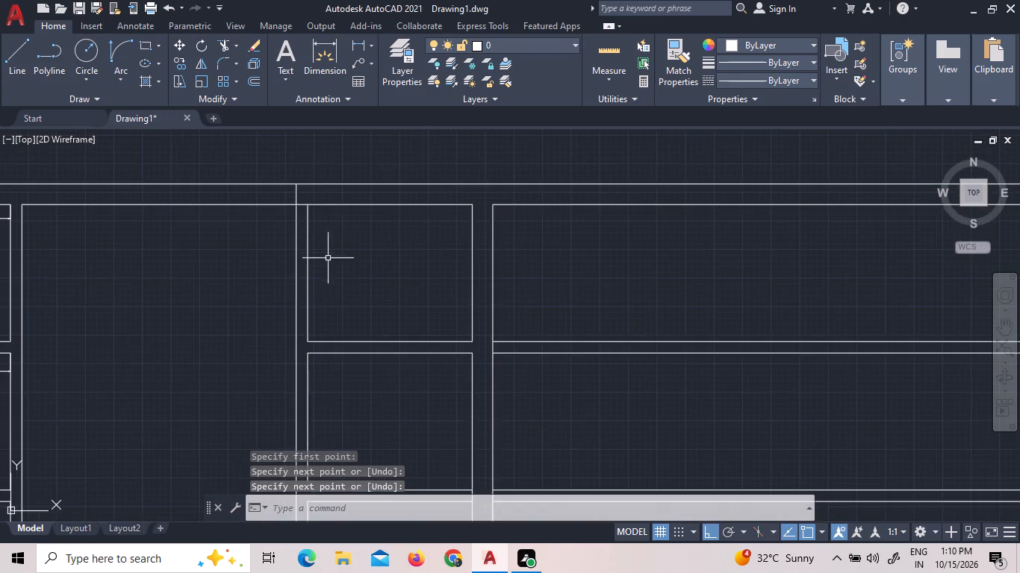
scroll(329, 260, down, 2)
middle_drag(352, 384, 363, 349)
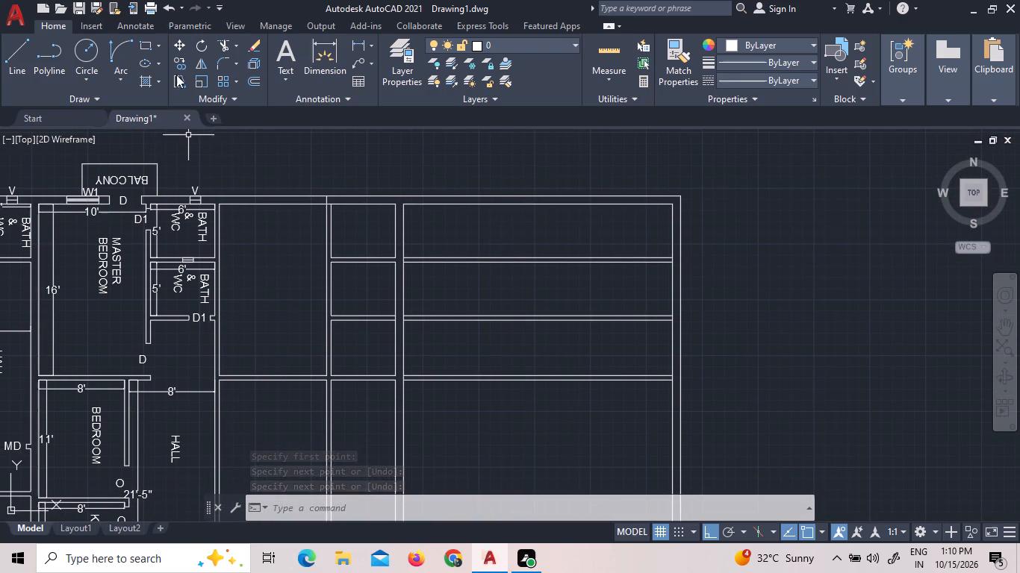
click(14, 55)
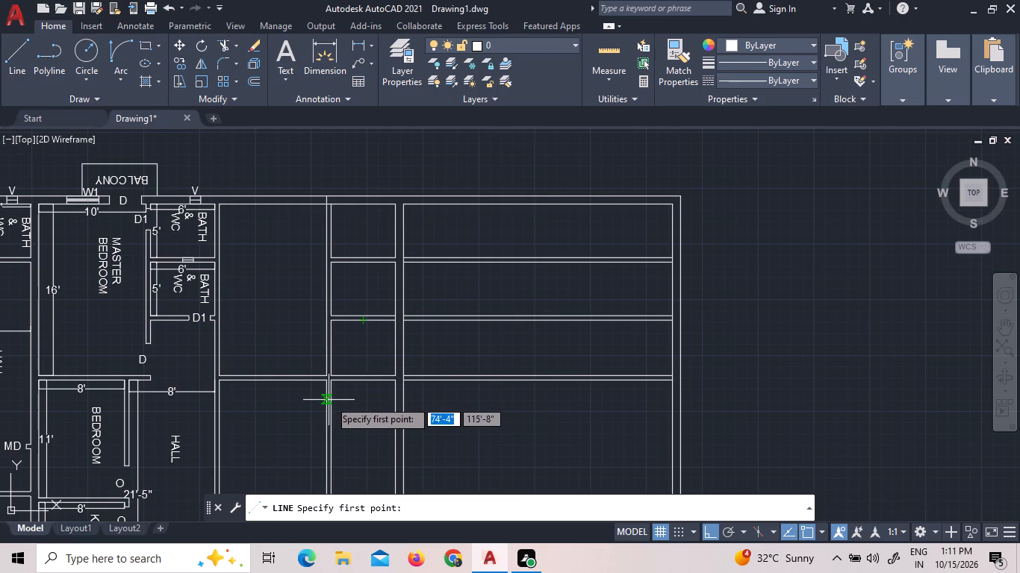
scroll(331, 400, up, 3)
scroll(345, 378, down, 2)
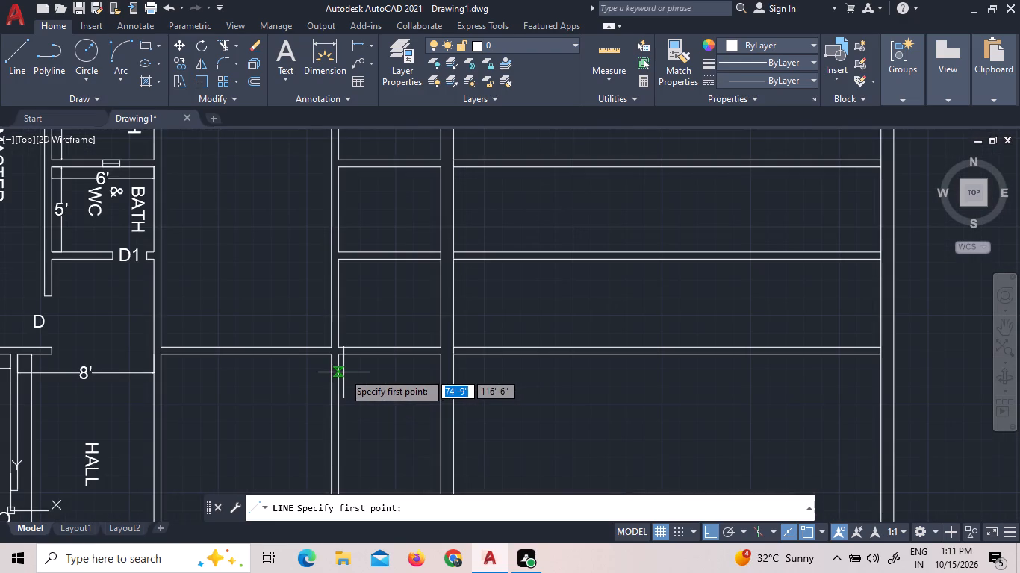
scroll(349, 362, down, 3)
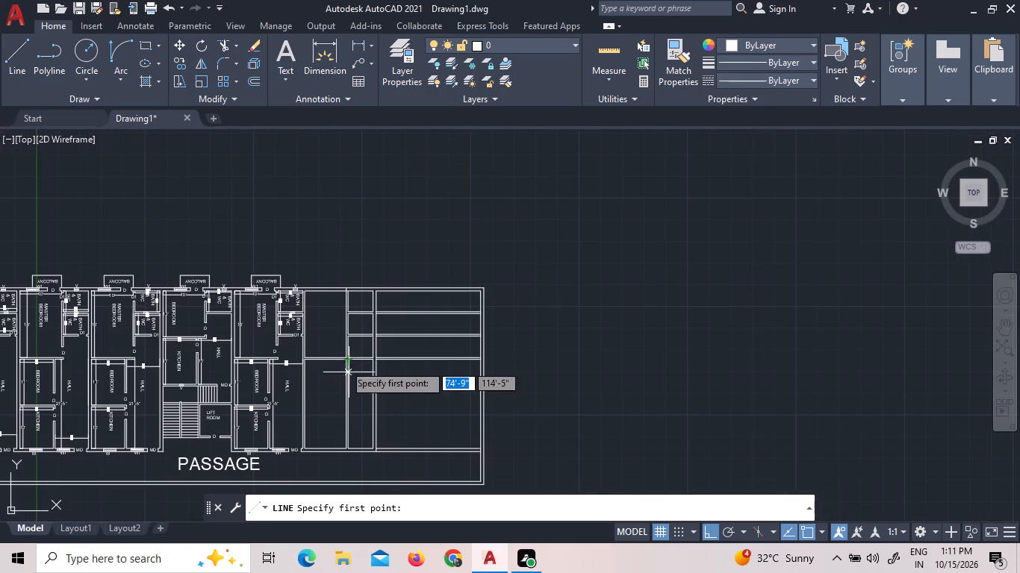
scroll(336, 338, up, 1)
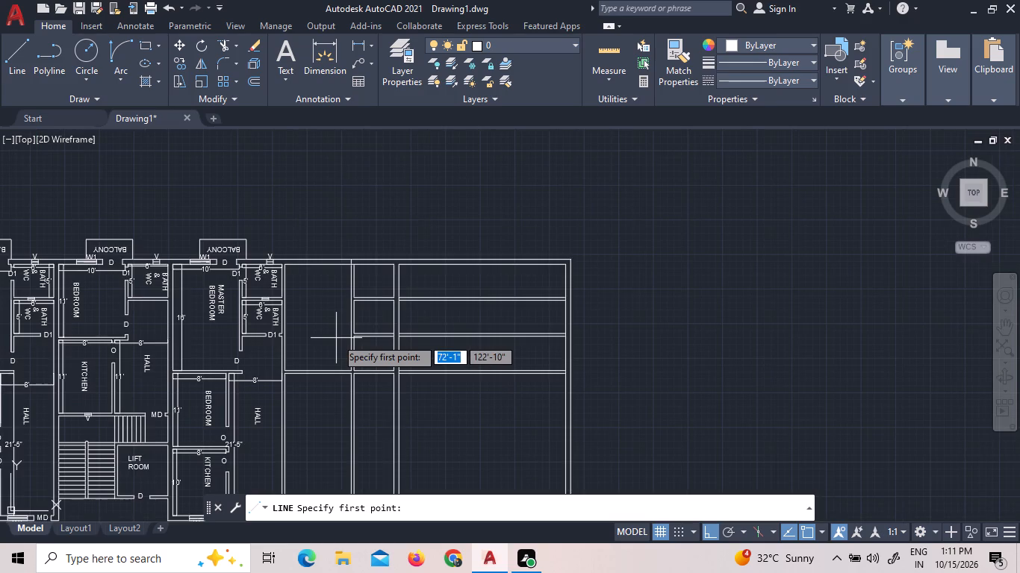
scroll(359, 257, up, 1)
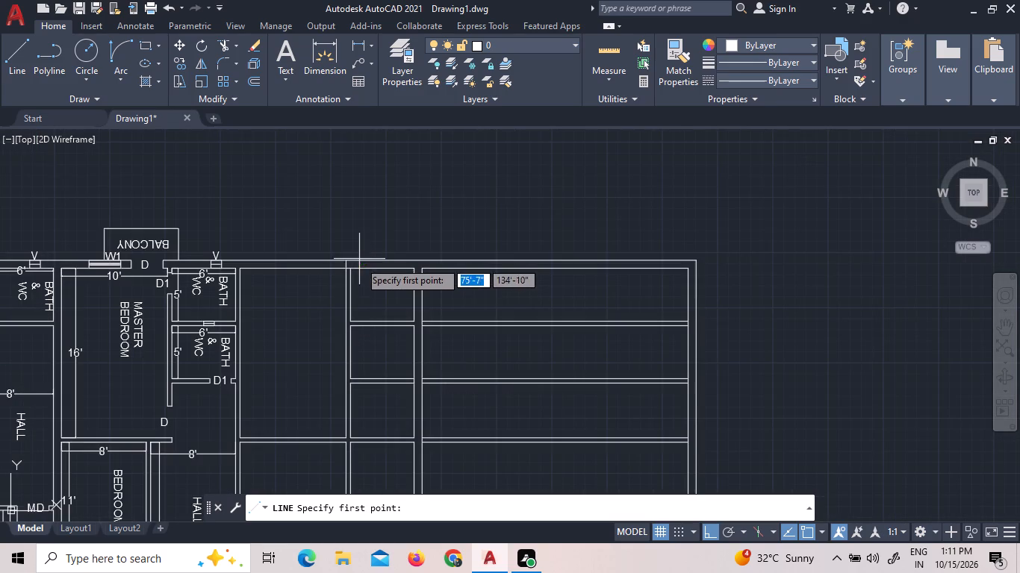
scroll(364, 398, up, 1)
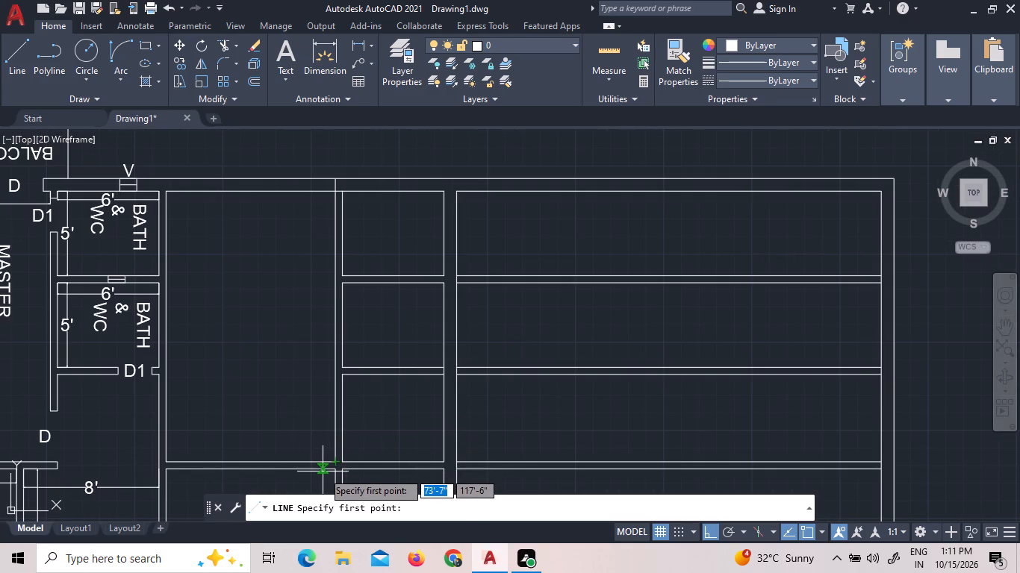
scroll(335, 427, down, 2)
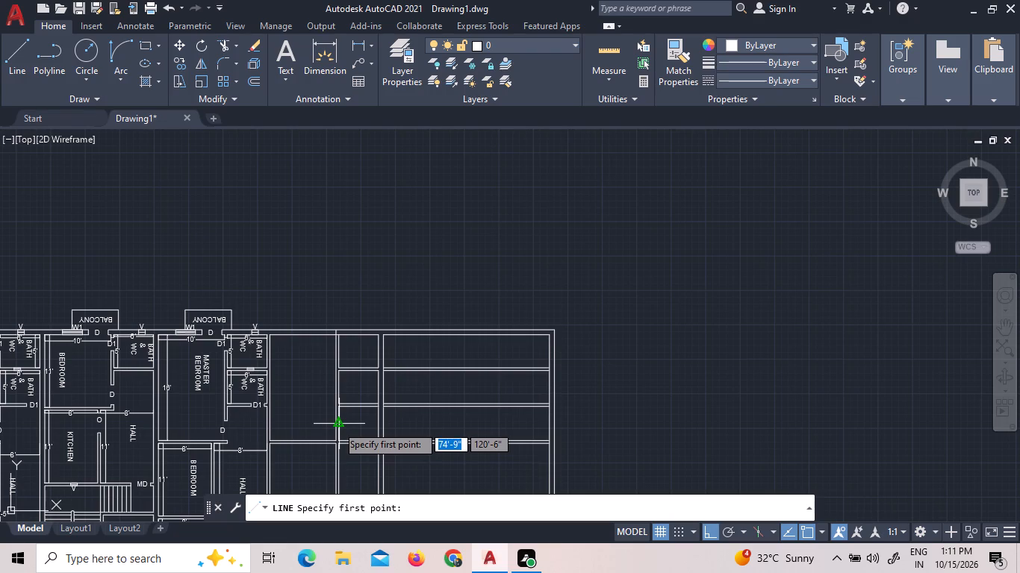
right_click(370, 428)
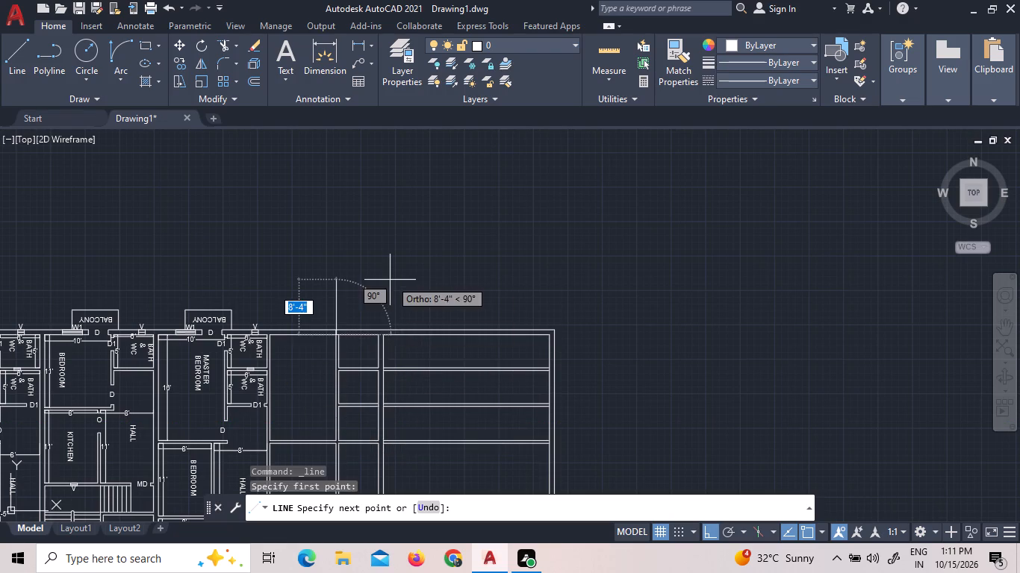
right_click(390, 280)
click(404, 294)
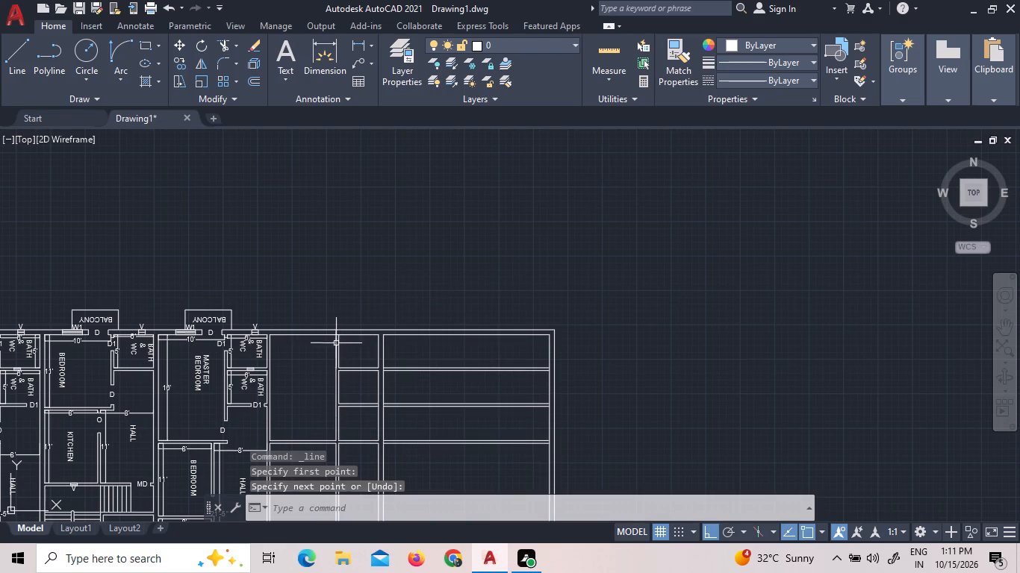
Offset the line across the north wall 5" west and the first vertical partition's north closing line 5" south.
scroll(336, 339, up, 2)
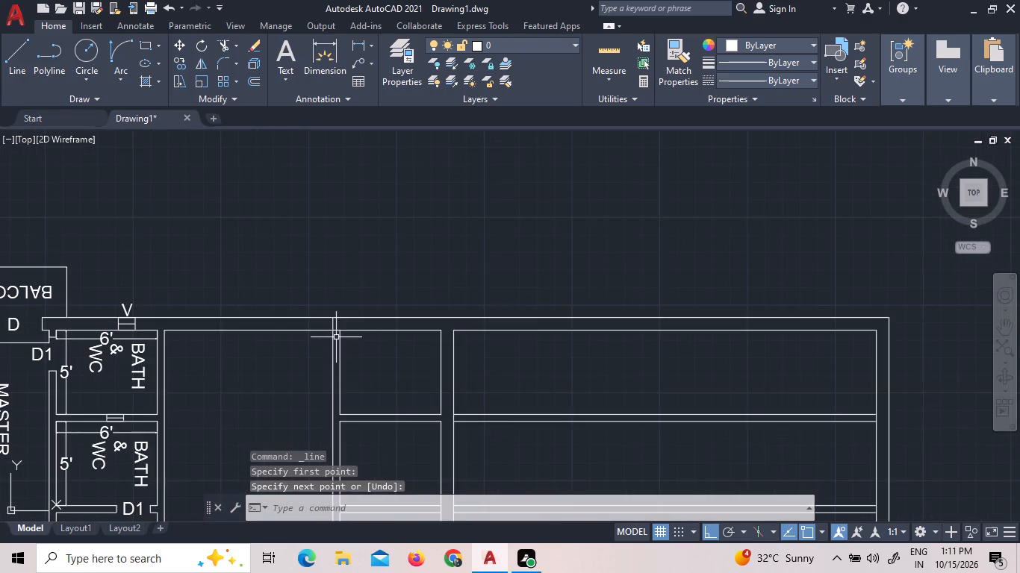
scroll(336, 319, up, 2)
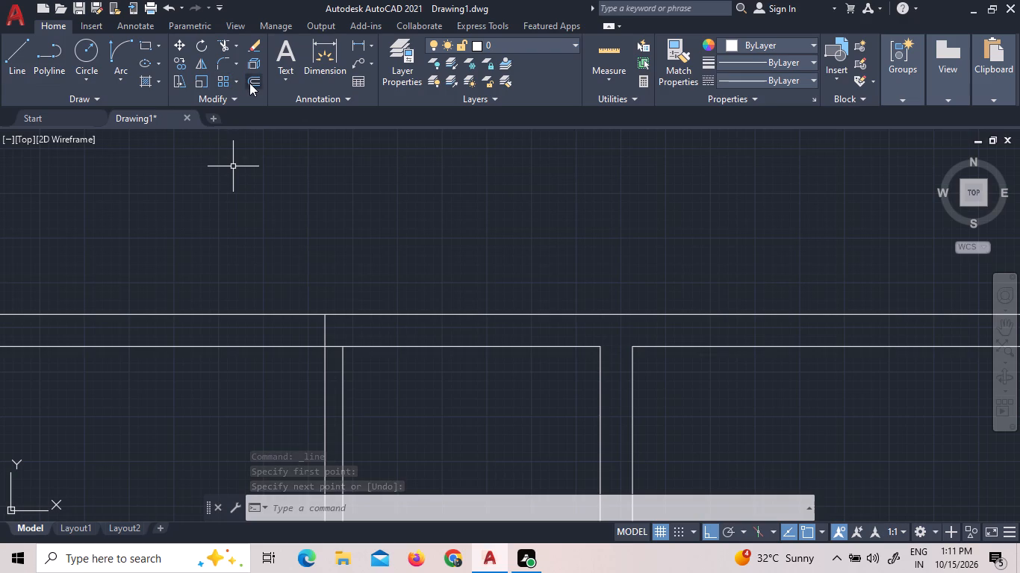
click(250, 83)
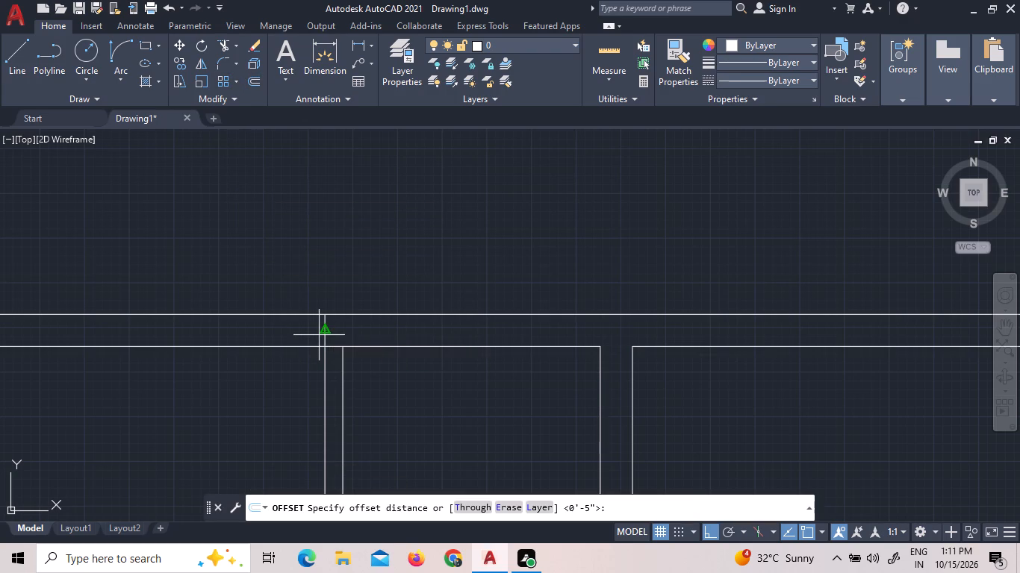
key(5)
key(shift+quotedbl)
key(Return)
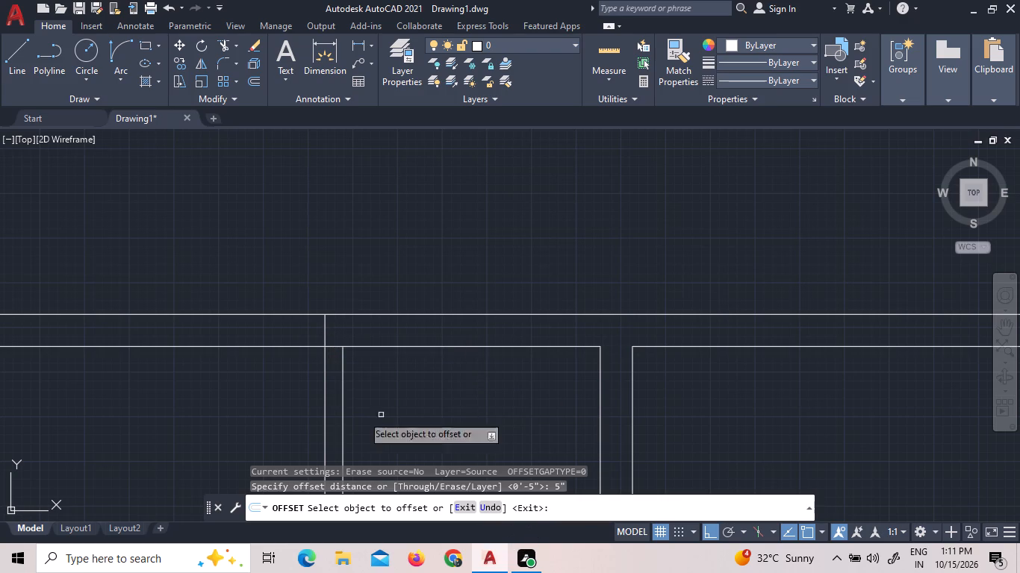
click(325, 332)
click(314, 334)
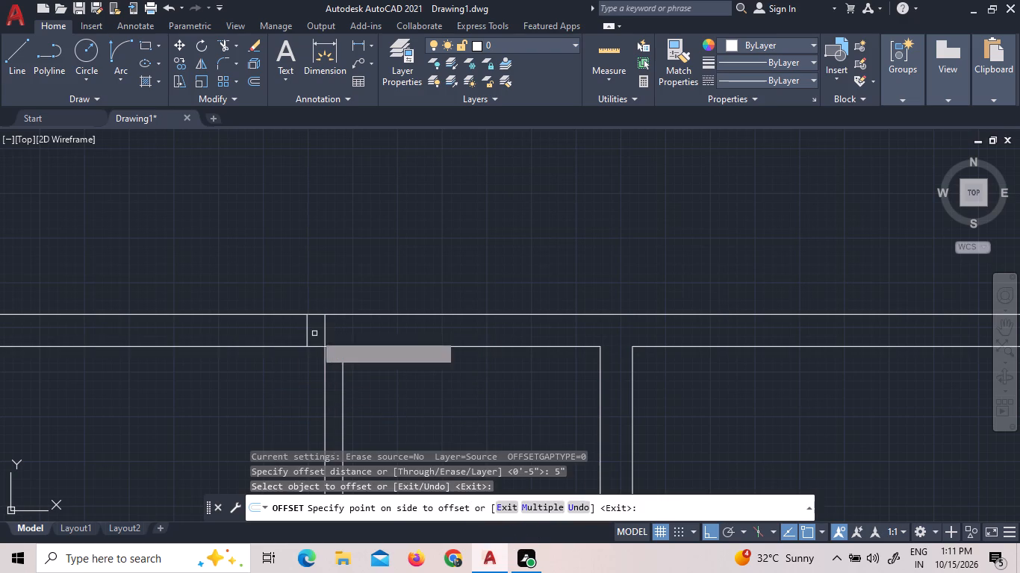
scroll(318, 327, down, 3)
scroll(324, 336, up, 3)
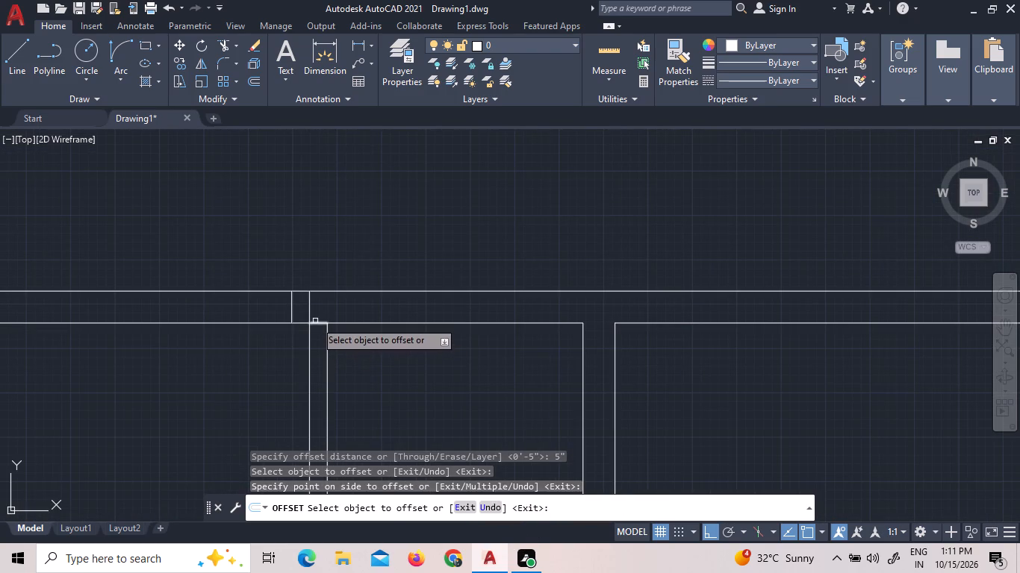
click(315, 321)
click(317, 339)
scroll(329, 327, down, 3)
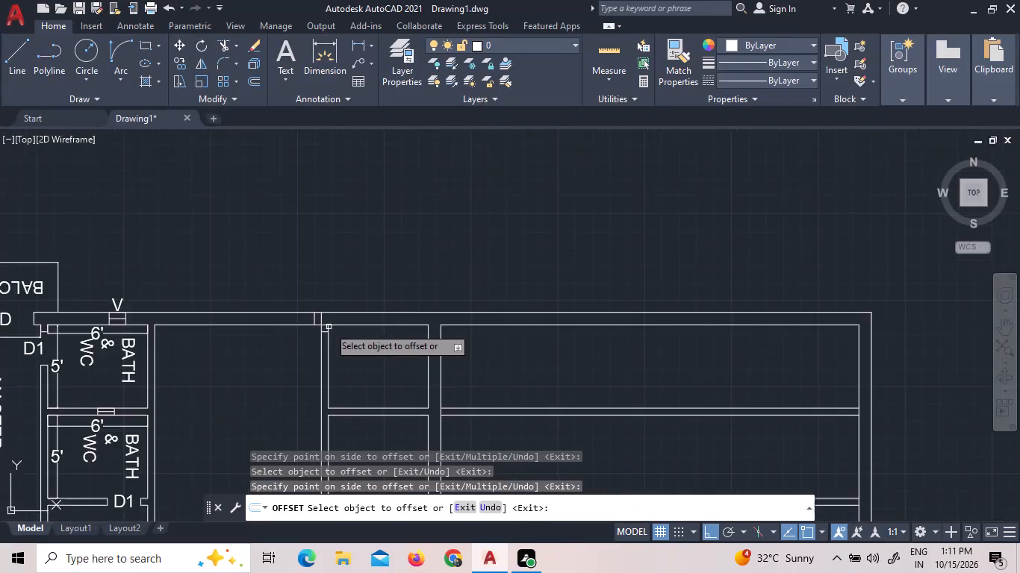
Offset the second cross partition's closing line at the 9" vertical wall 5" west.
scroll(385, 443, up, 3)
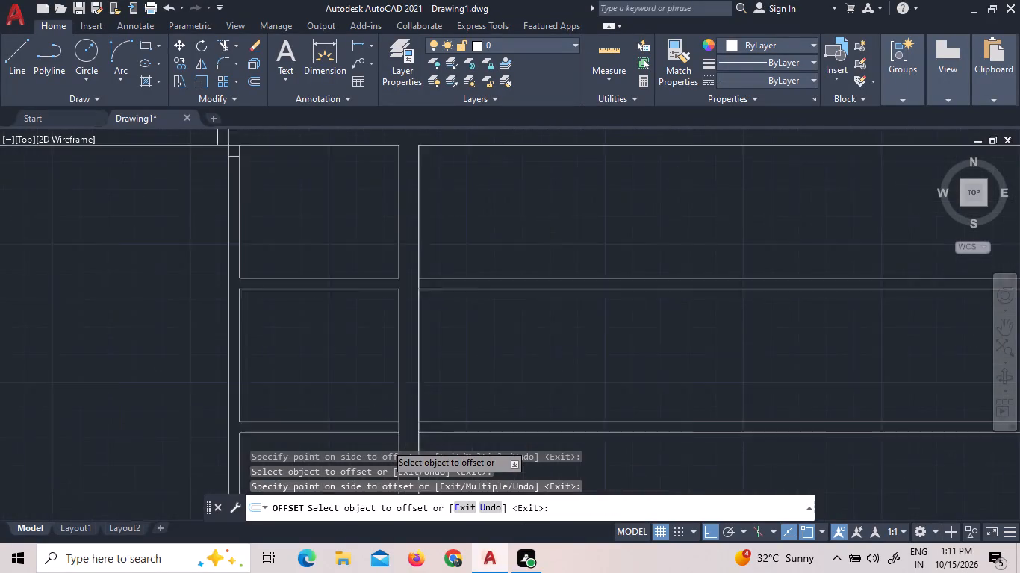
click(405, 419)
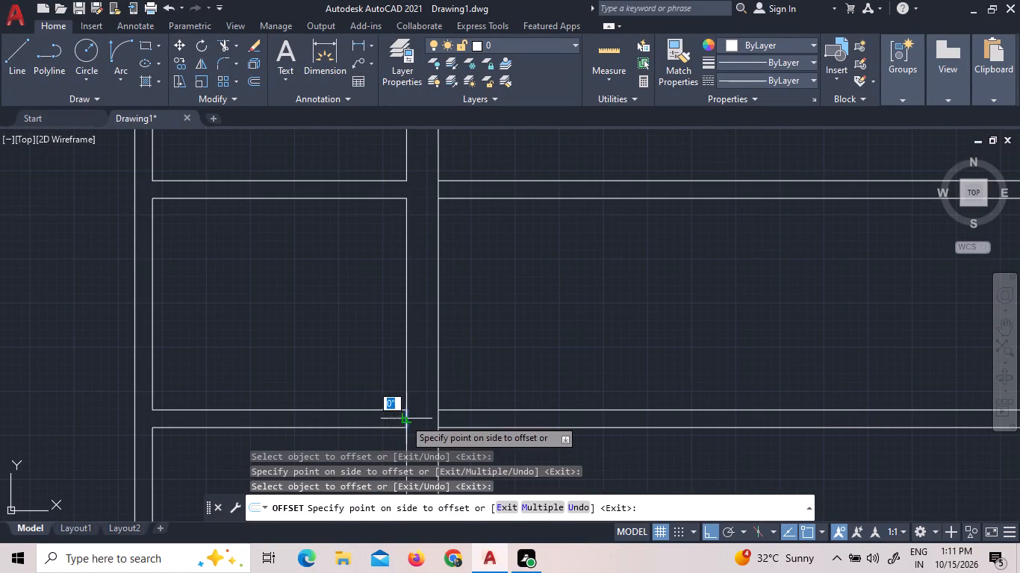
click(396, 420)
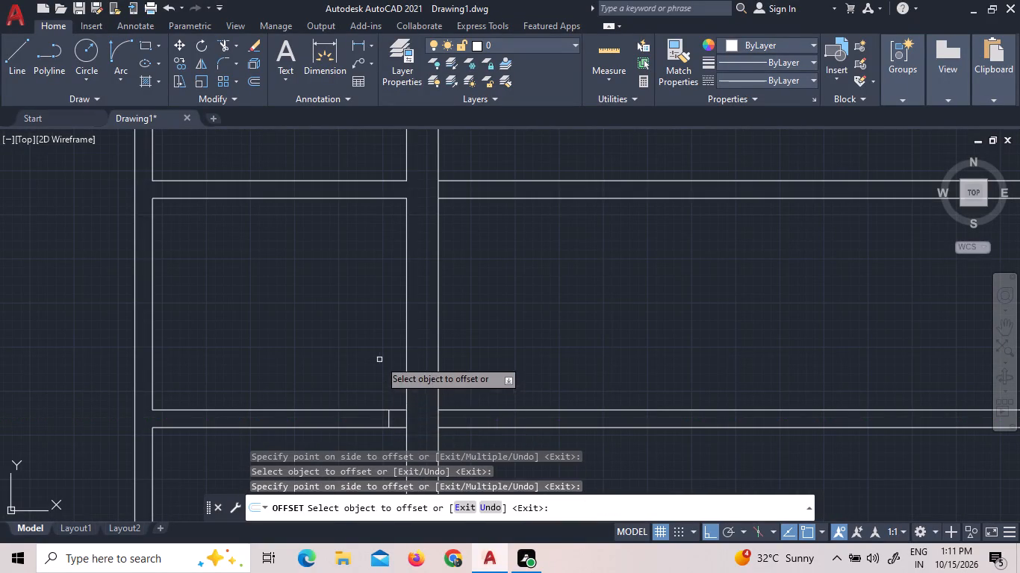
scroll(379, 360, down, 4)
scroll(341, 403, up, 2)
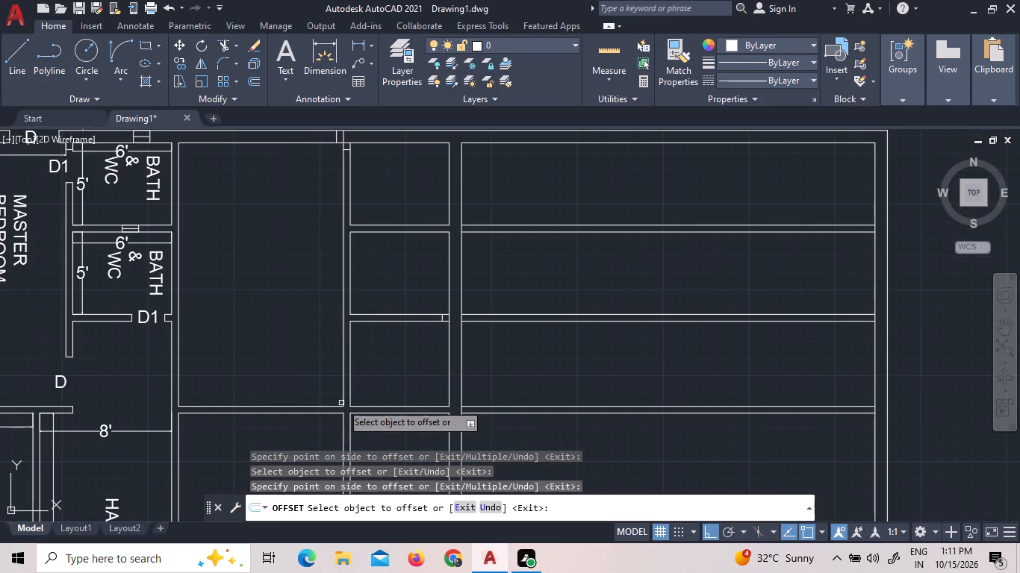
middle_drag(396, 269, 394, 311)
right_click(394, 311)
click(410, 316)
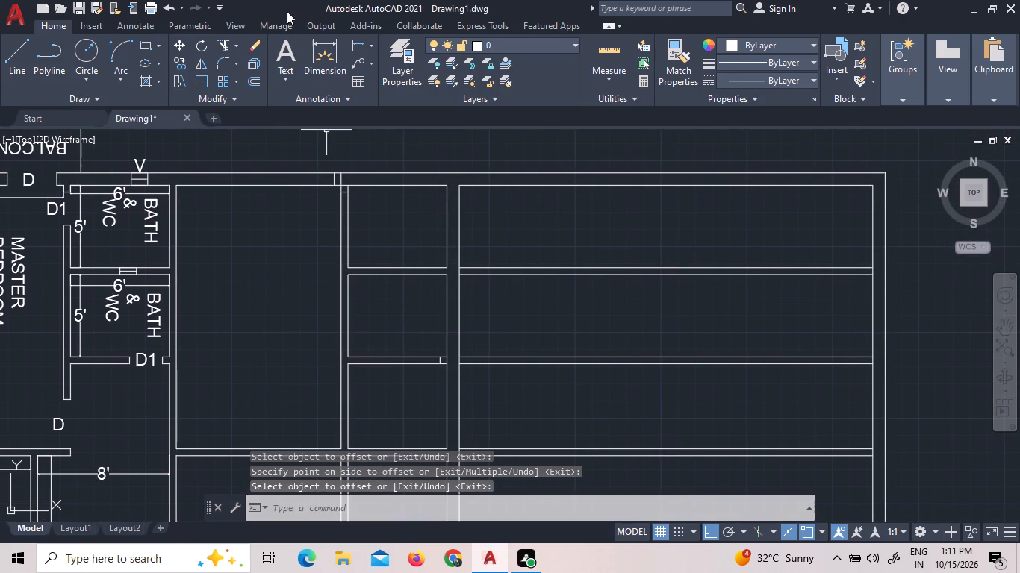
Offset the new 5" jamb line in the north wall 3' west to mark the other side of the opening.
click(255, 87)
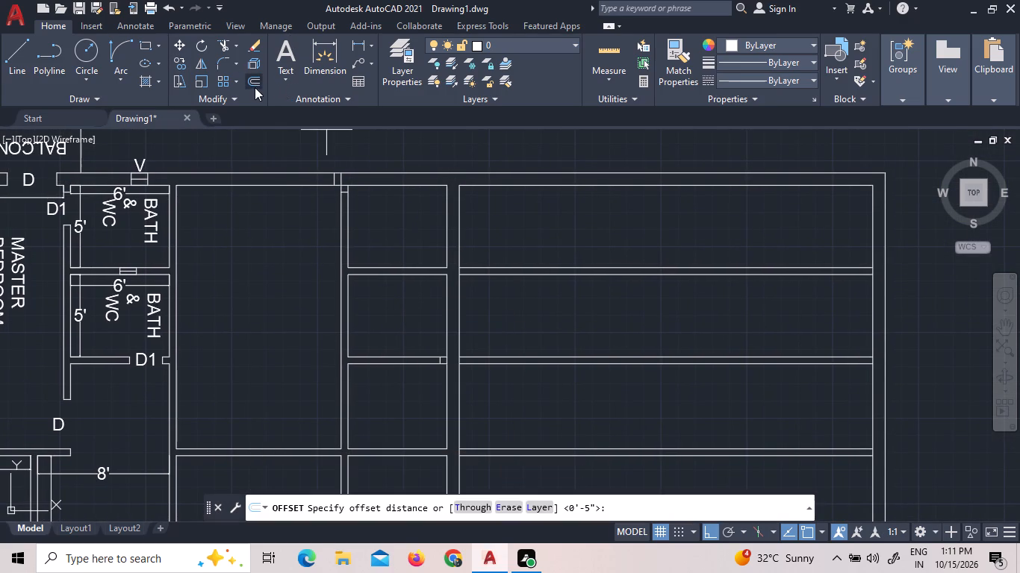
scroll(324, 189, up, 2)
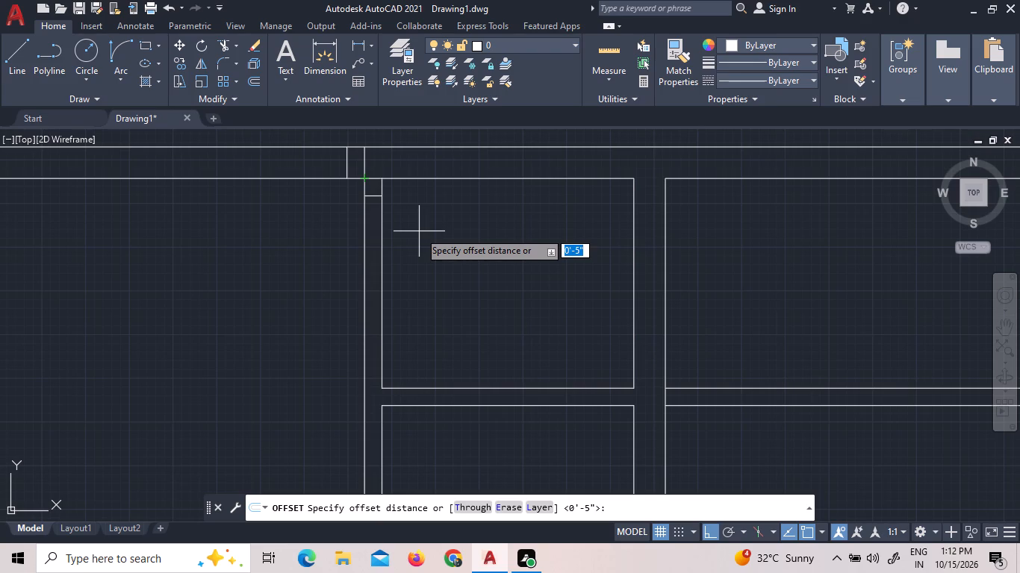
key(3)
key(apostrophe)
key(Return)
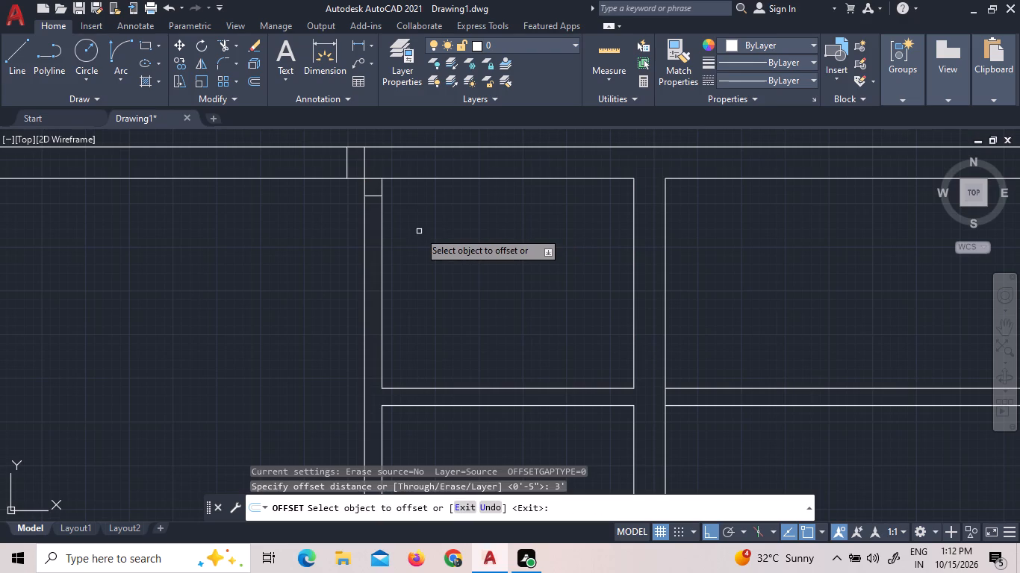
click(346, 165)
click(302, 166)
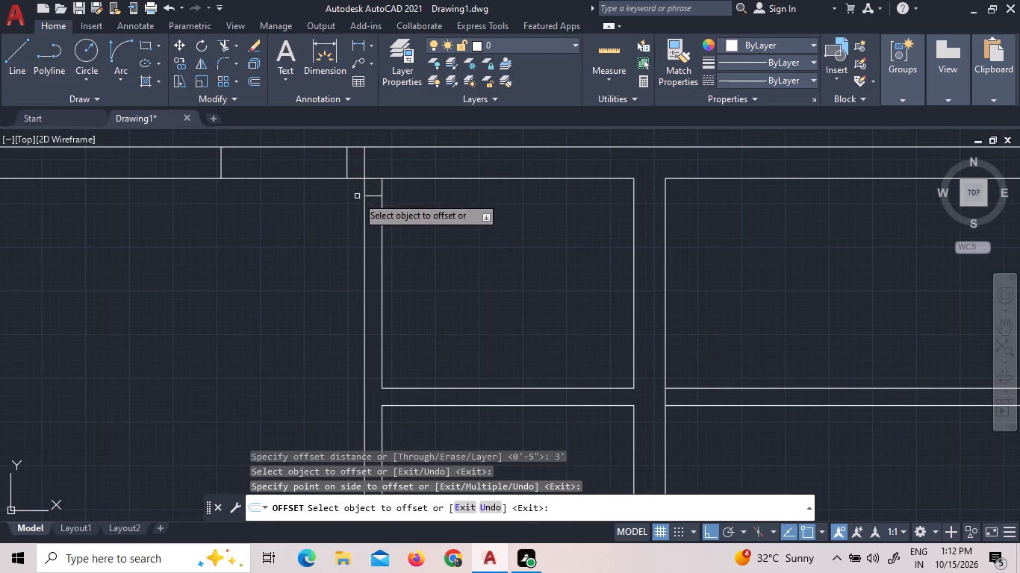
scroll(575, 403, down, 6)
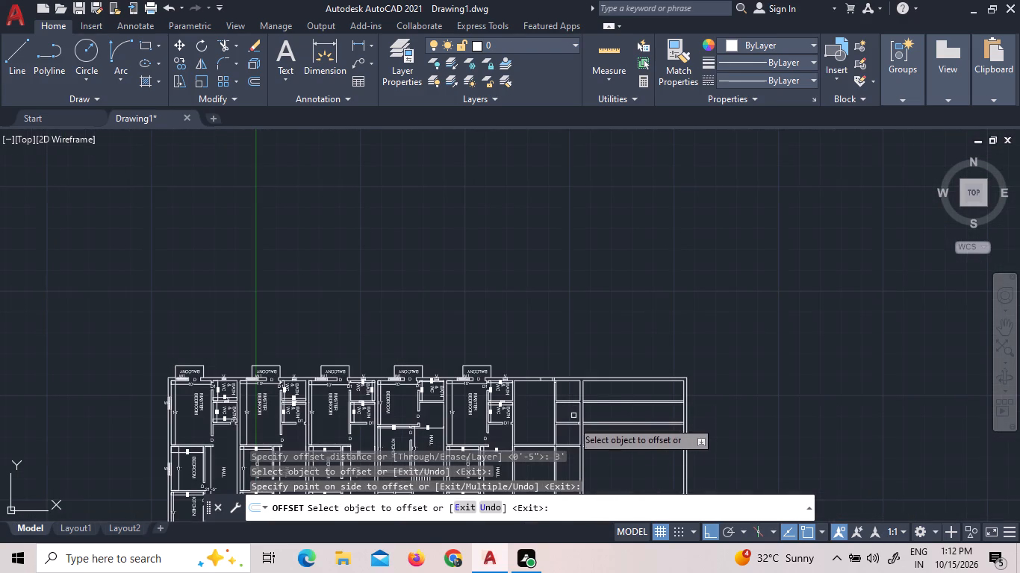
scroll(567, 452, up, 2)
scroll(546, 396, up, 2)
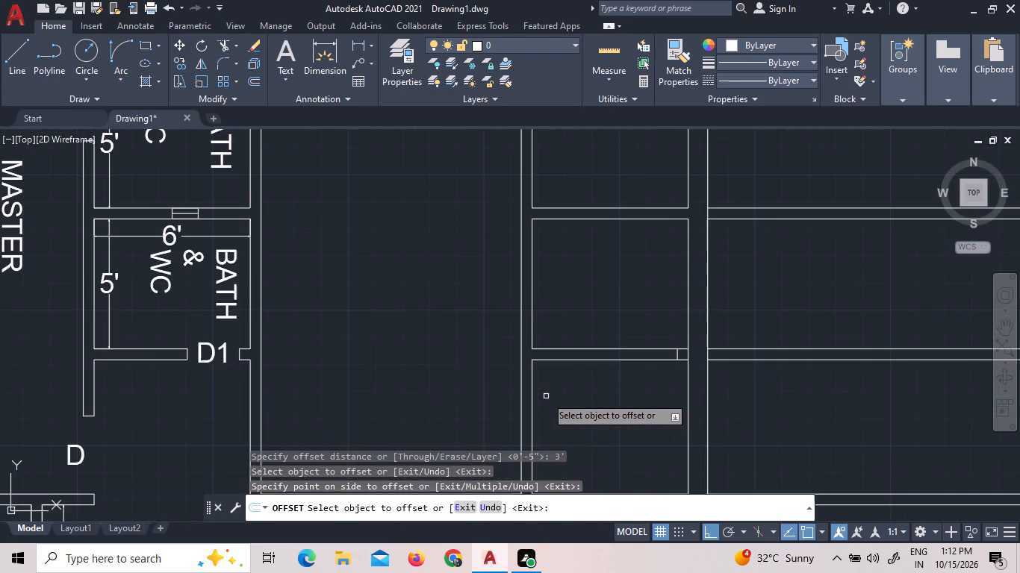
scroll(604, 414, down, 2)
right_click(612, 363)
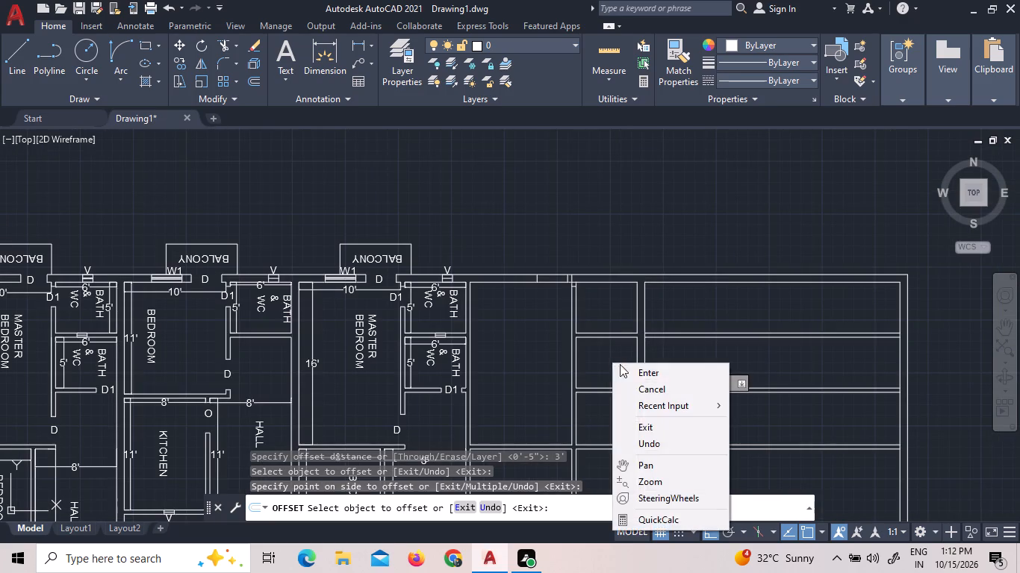
click(623, 366)
Offset the 5" jamb lines by 2', southward in the first vertical partition and westward in the second cross partition.
scroll(604, 278, up, 2)
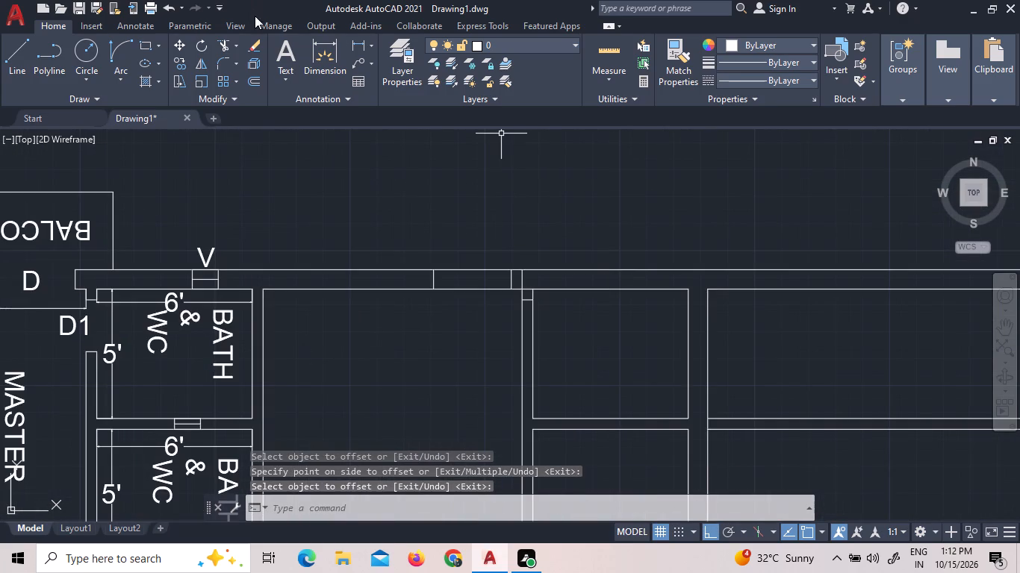
click(255, 84)
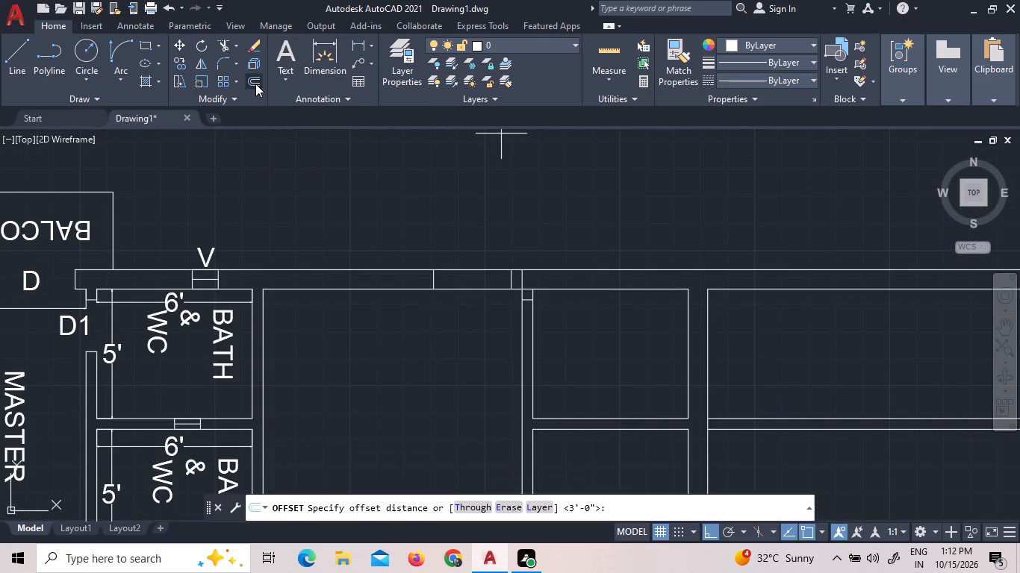
text(2')
key(Return)
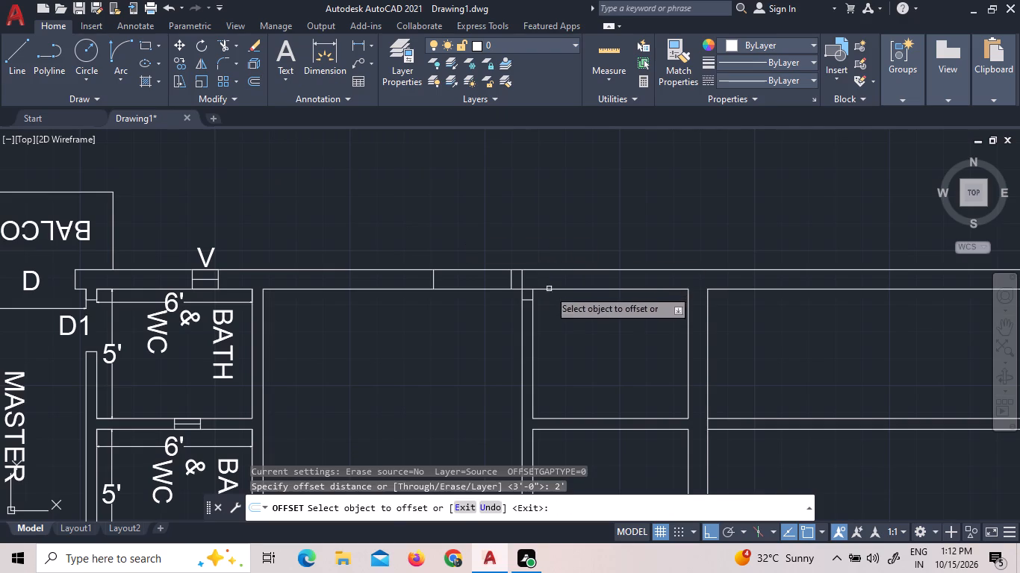
scroll(566, 321, up, 2)
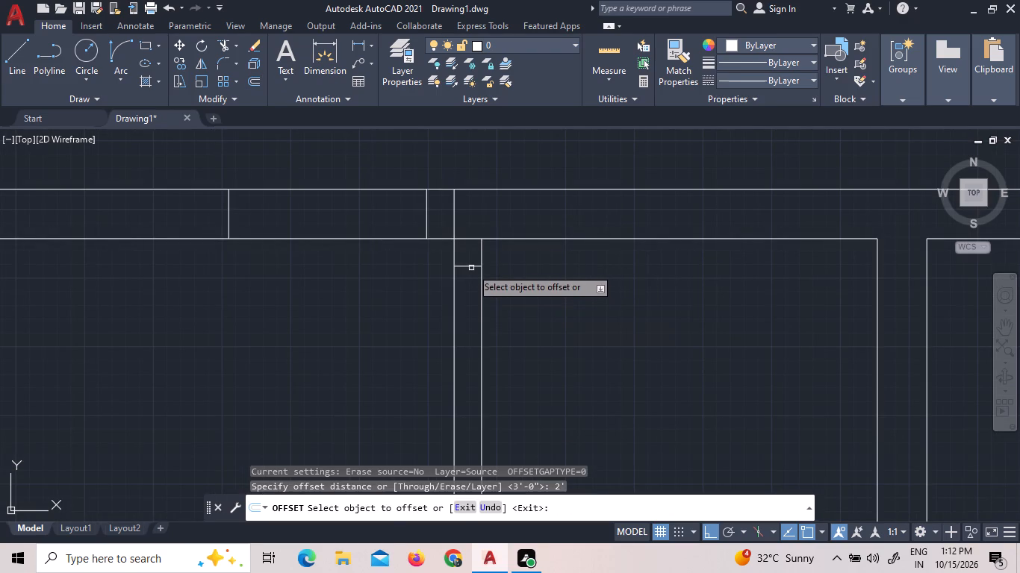
double_click(471, 268)
click(475, 294)
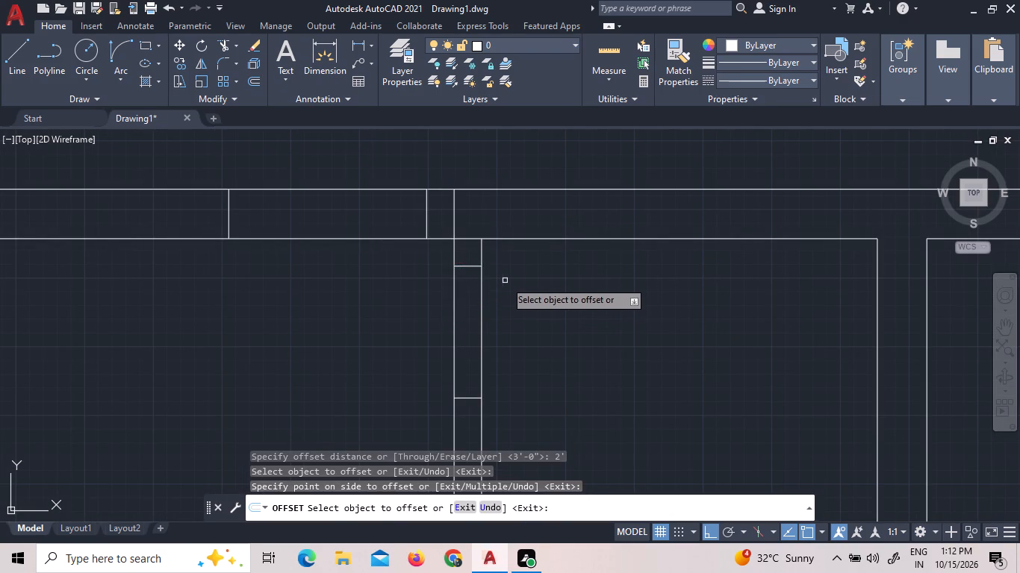
scroll(505, 281, down, 4)
scroll(559, 392, up, 3)
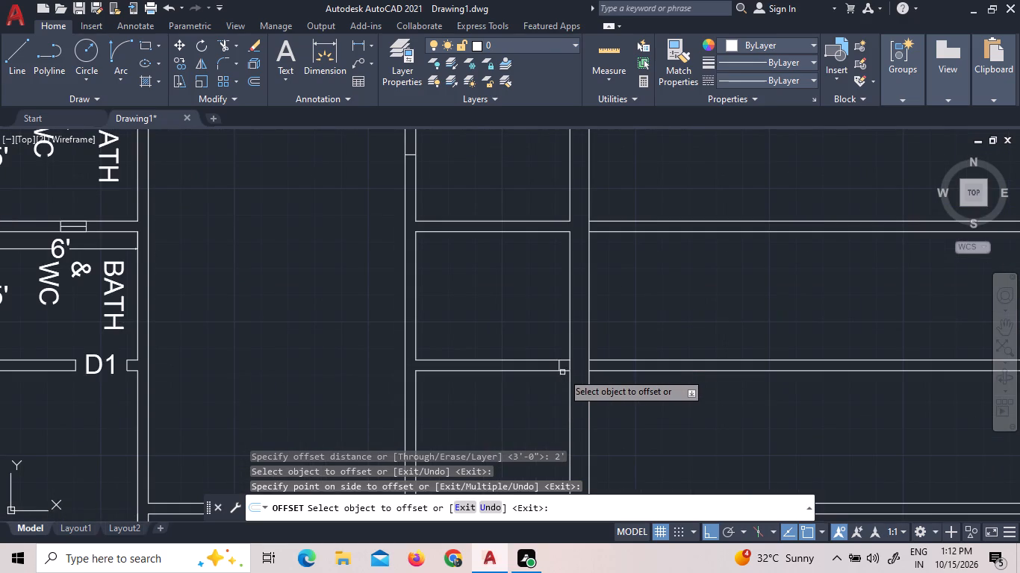
click(559, 366)
click(529, 365)
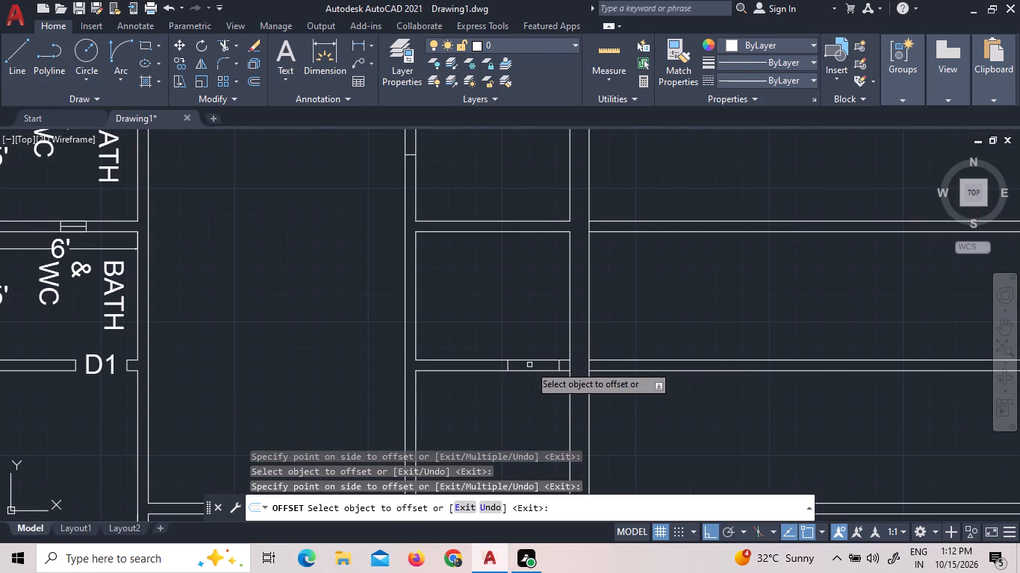
right_click(513, 334)
click(540, 345)
Trim the wall lines between the jambs to open the 3' north wall opening and both 2' partition openings.
scroll(534, 319, down, 2)
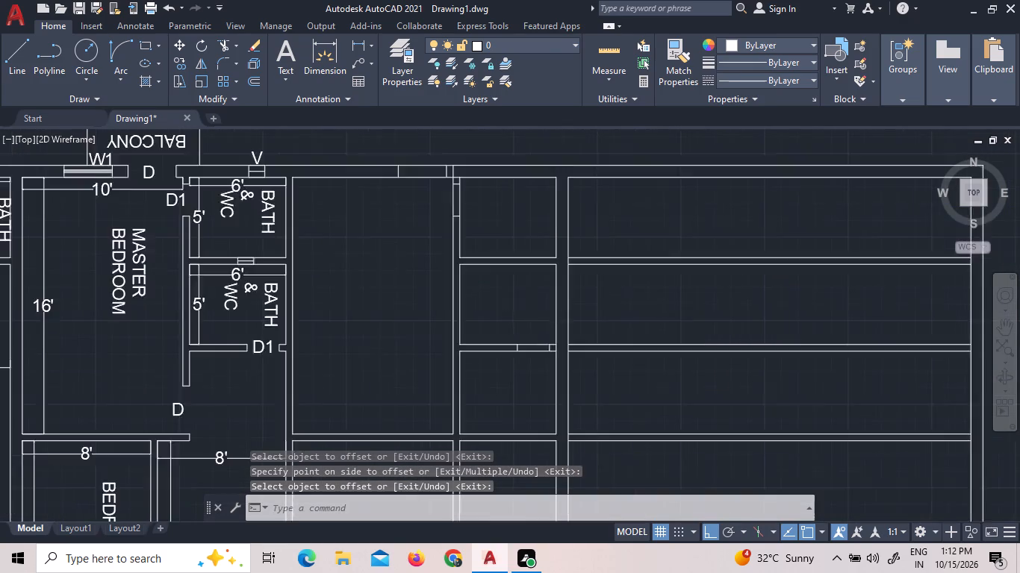
scroll(519, 242, up, 2)
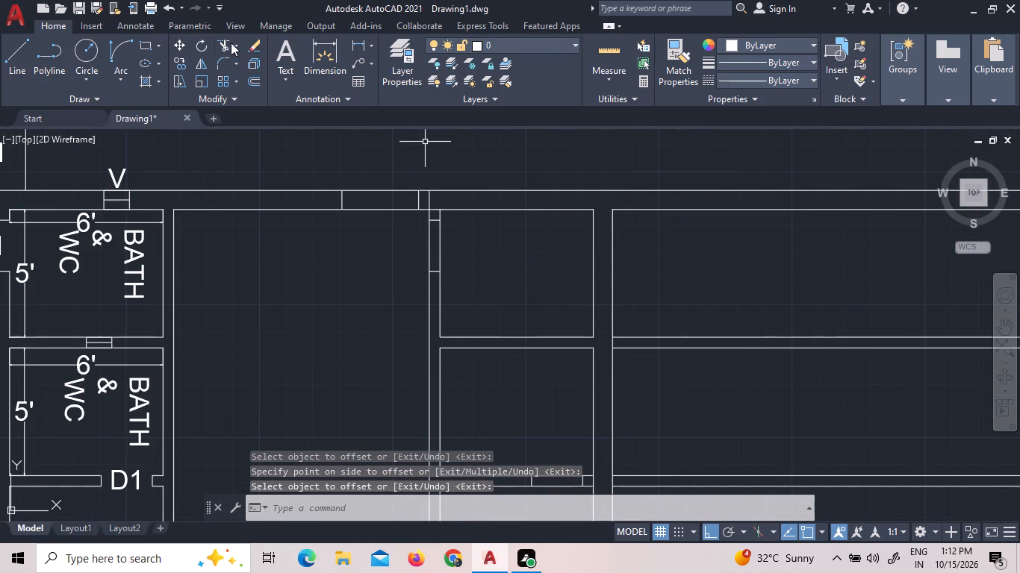
click(223, 48)
click(375, 181)
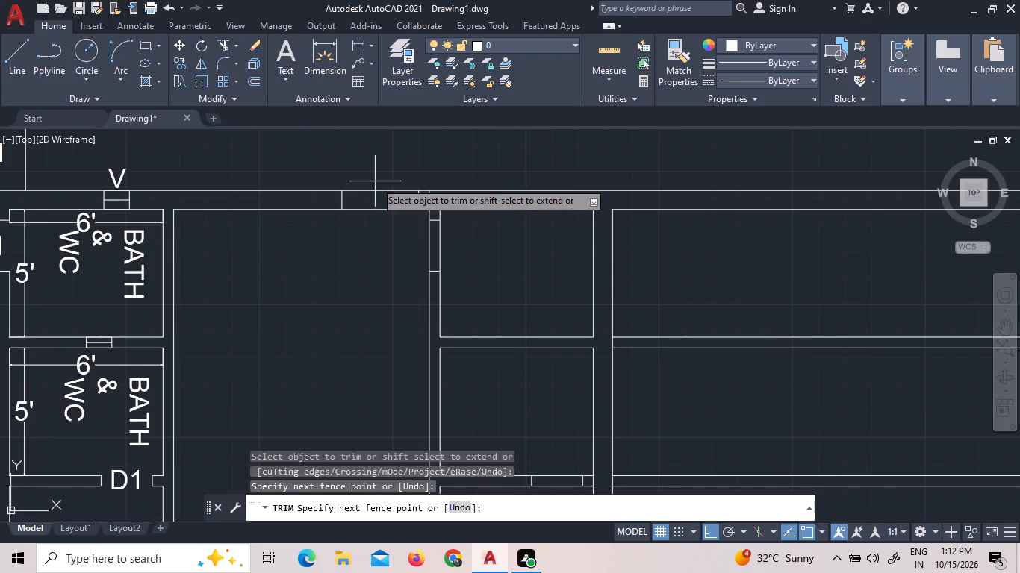
click(376, 241)
click(378, 241)
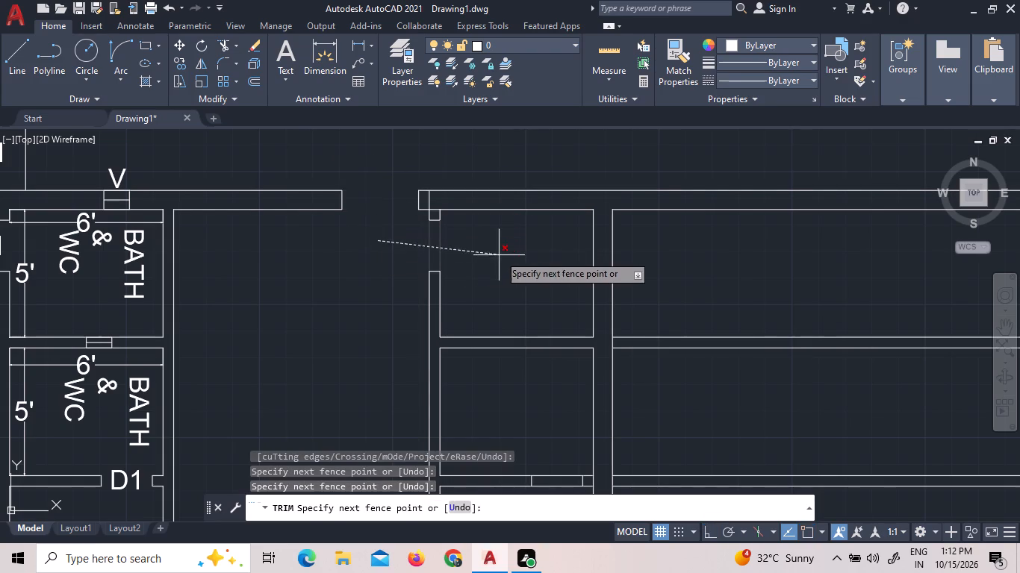
click(506, 251)
scroll(519, 324, down, 1)
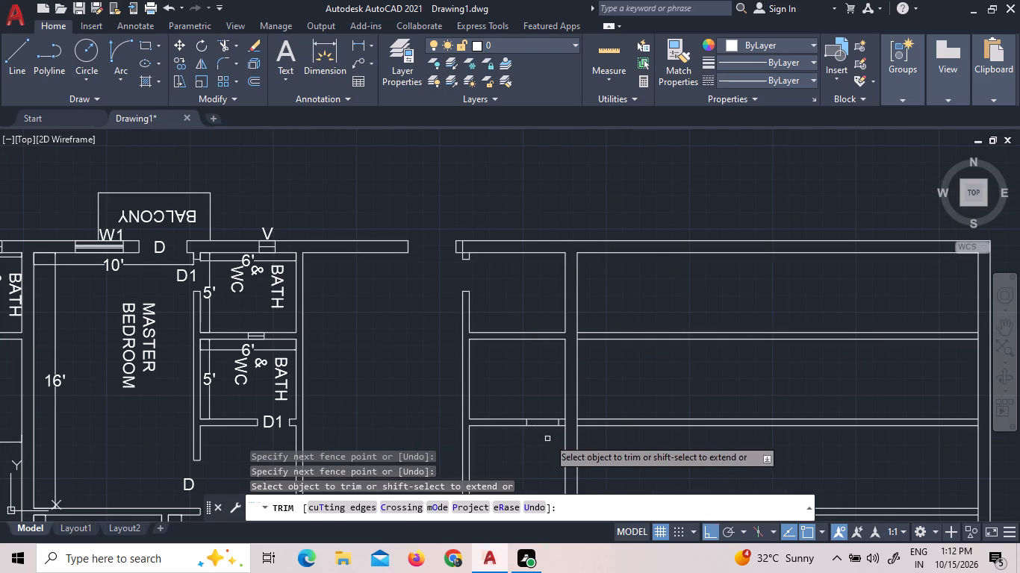
click(550, 436)
click(545, 389)
Trim the leftover closing lines where the second cross partition meets the 9" wall and the first vertical partition meets the north wall.
scroll(567, 420, up, 3)
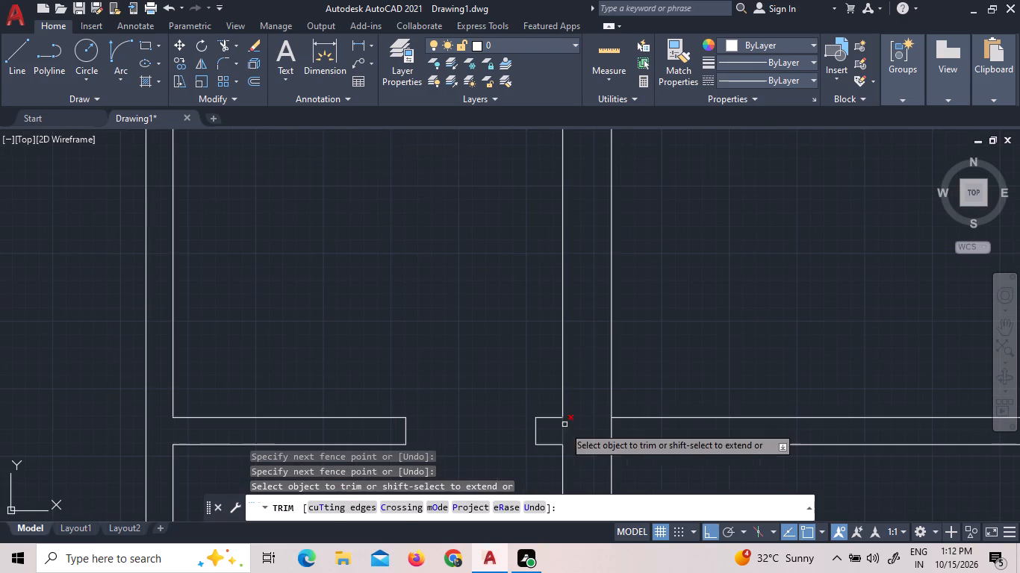
click(566, 430)
click(558, 429)
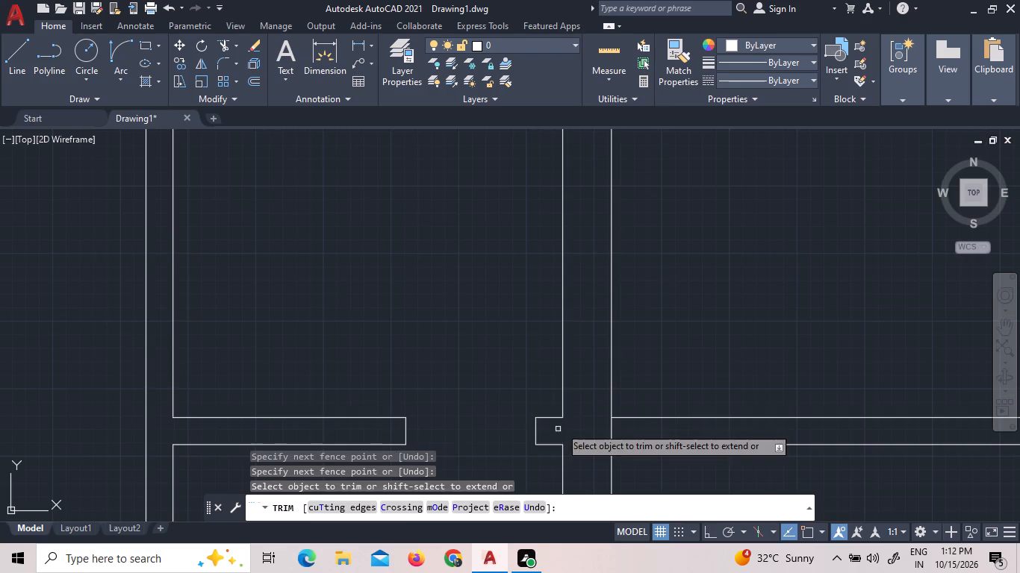
scroll(562, 428, down, 3)
scroll(454, 239, up, 3)
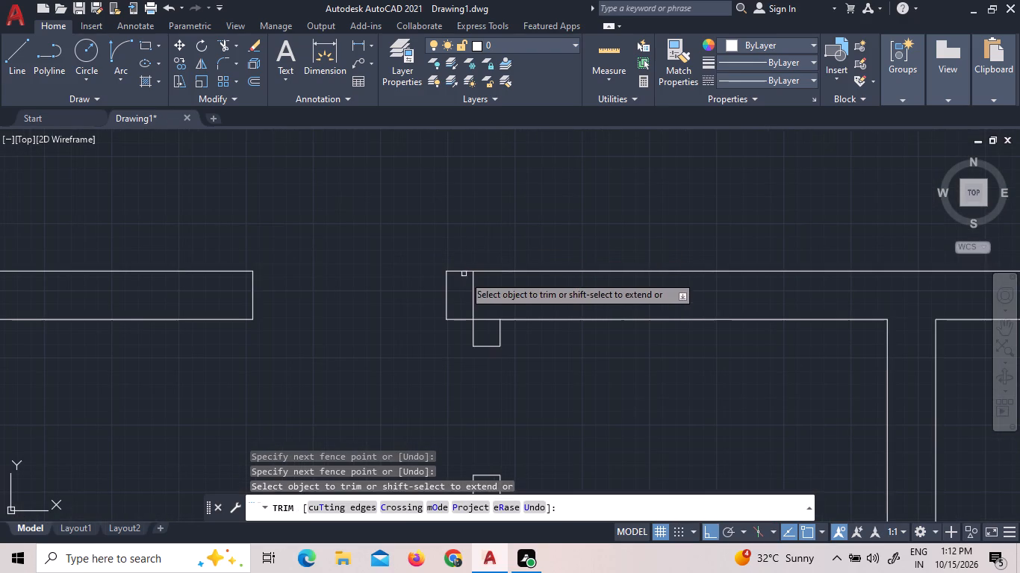
click(473, 296)
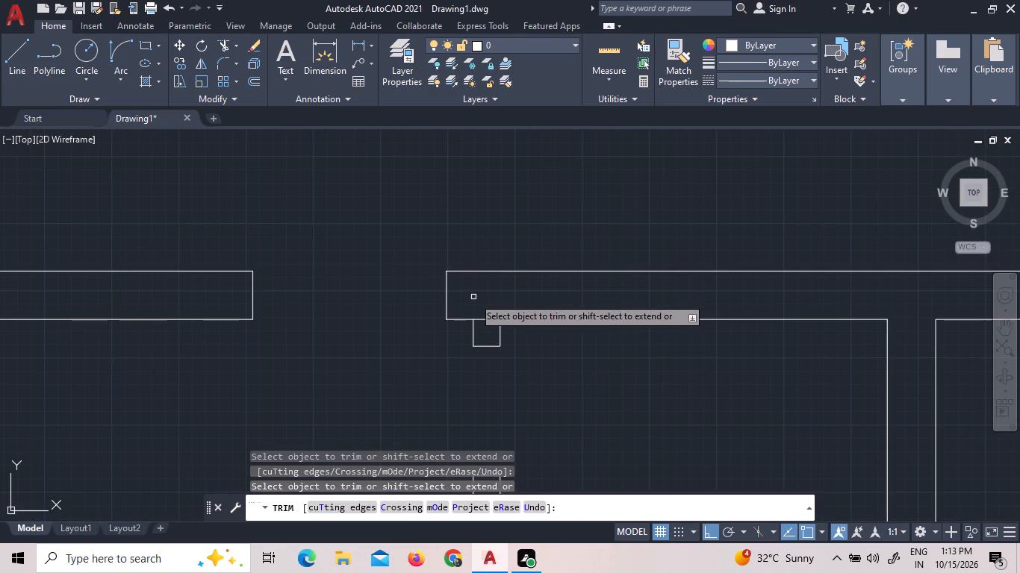
click(485, 319)
scroll(494, 231, down, 2)
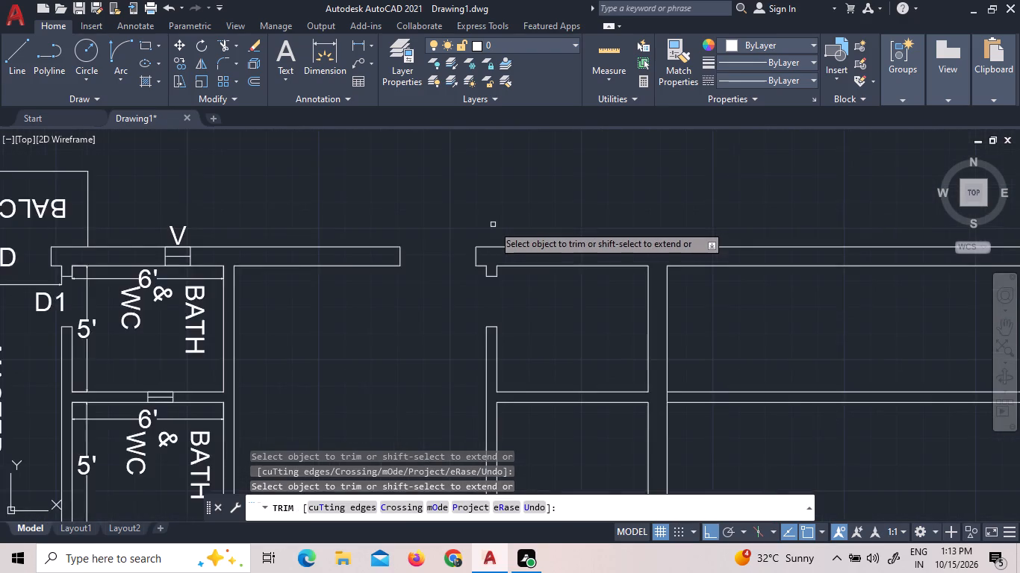
scroll(493, 225, down, 2)
scroll(512, 435, up, 1)
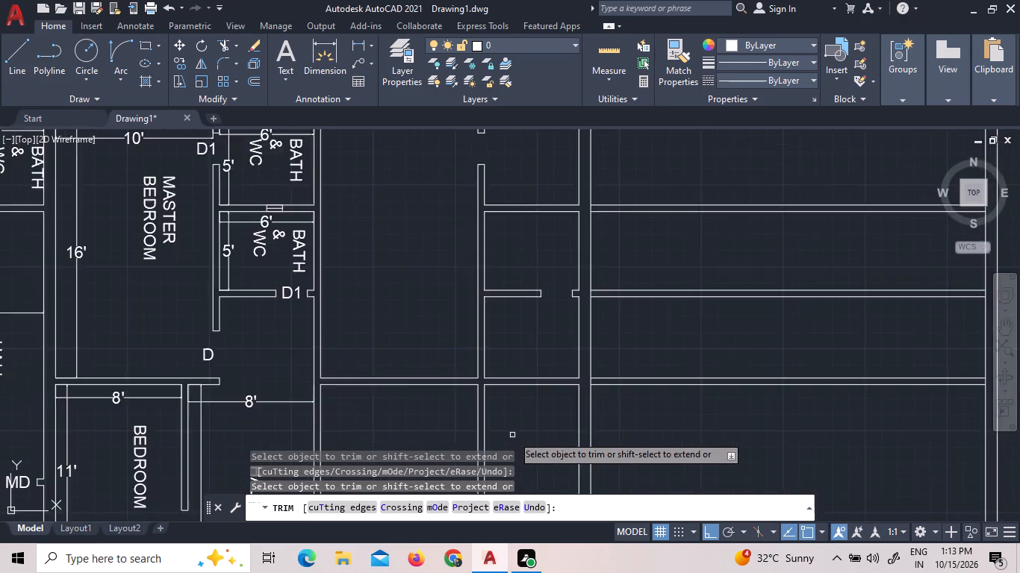
scroll(512, 435, up, 1)
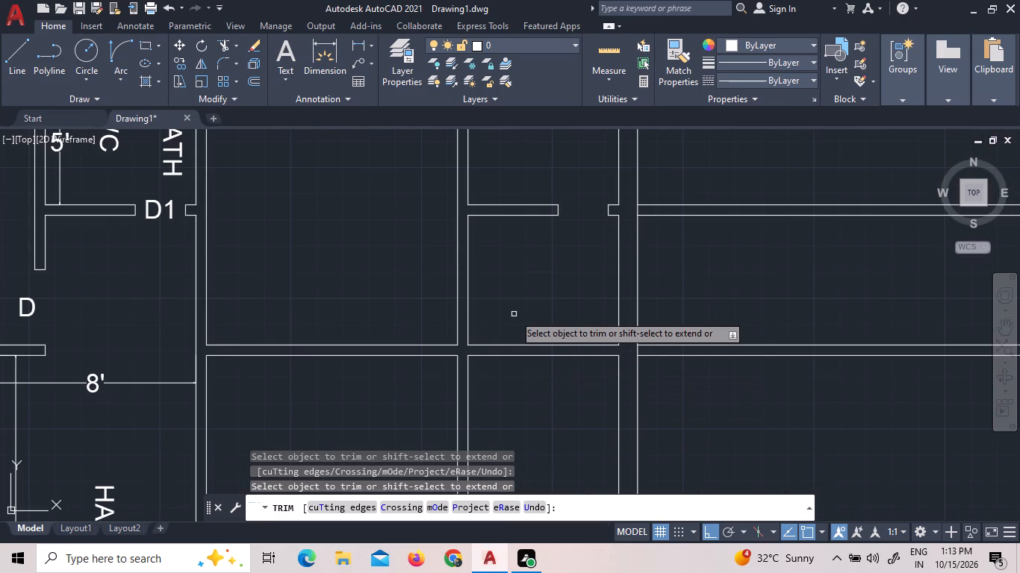
right_click(514, 314)
click(531, 321)
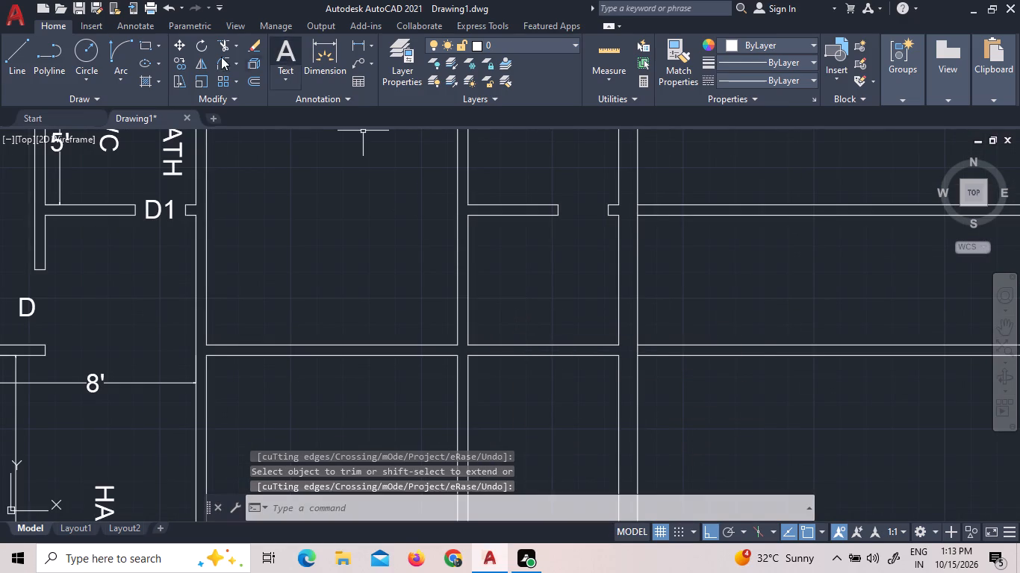
Draw a 5" closing line across the first vertical partition, along the north face of the third cross partition.
click(21, 62)
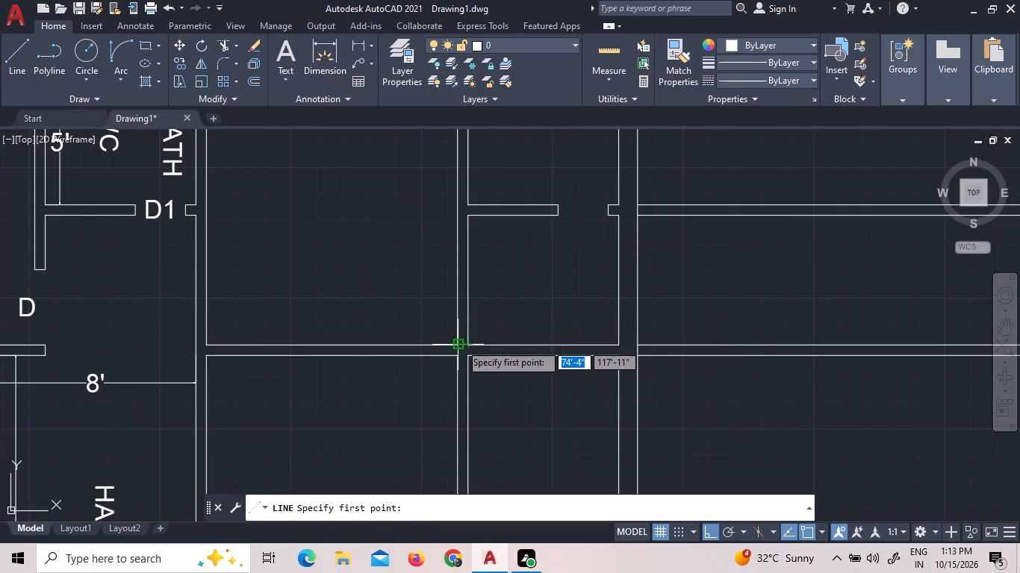
scroll(460, 343, up, 3)
click(444, 354)
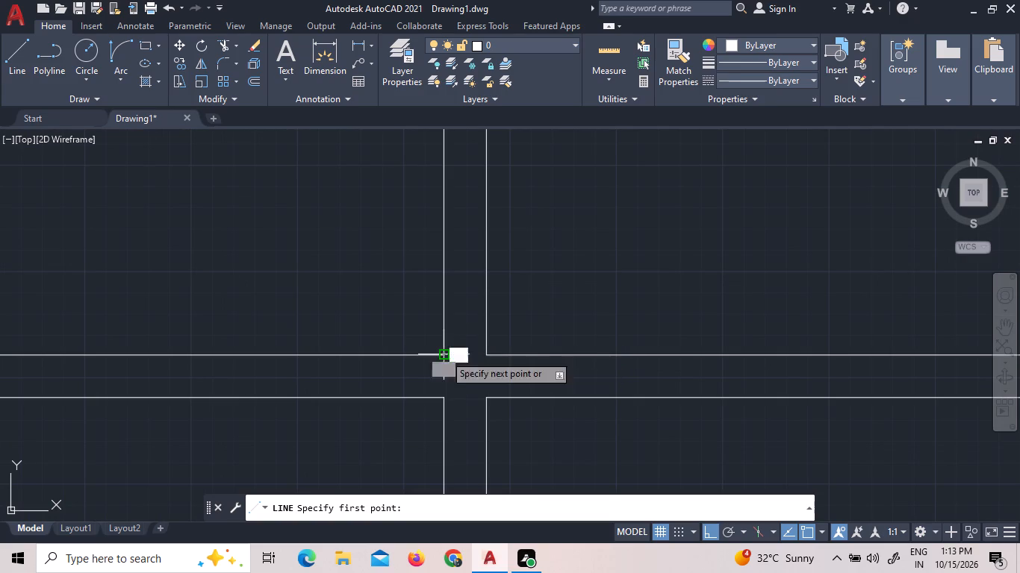
click(486, 353)
right_click(509, 309)
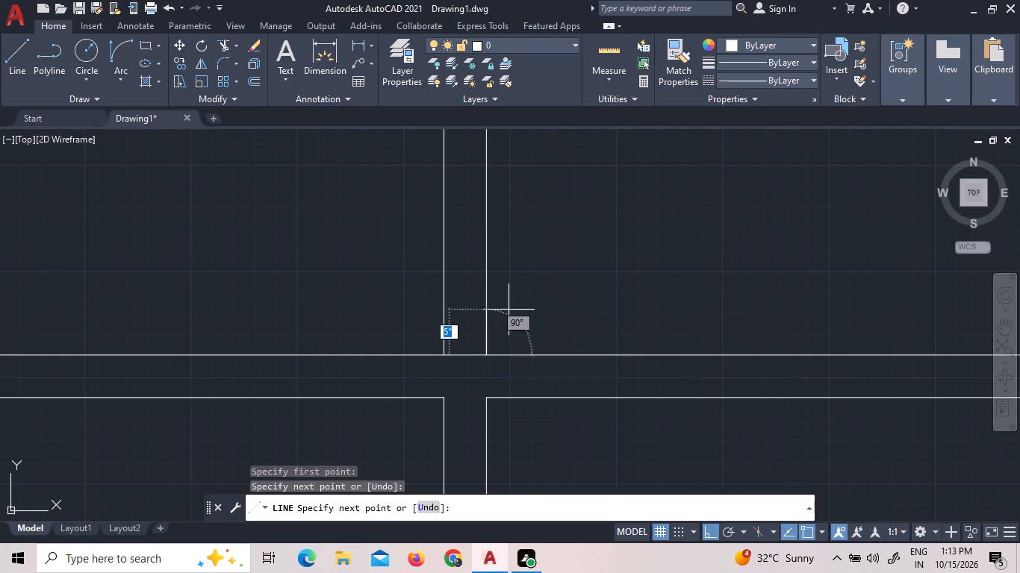
click(528, 320)
Offset the new closing line 3' north within the first vertical partition to mark the door jamb.
scroll(529, 312, down, 2)
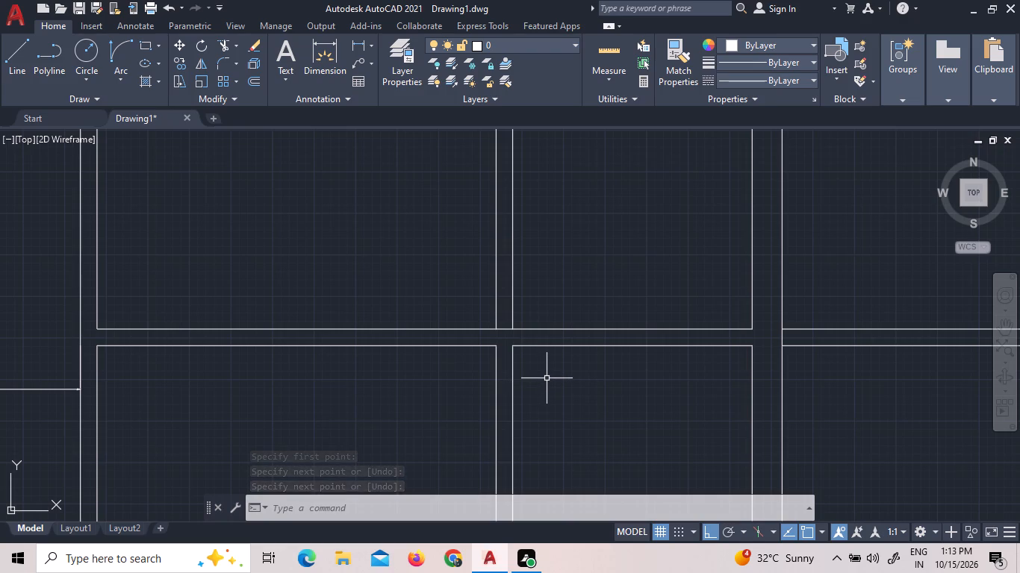
click(505, 328)
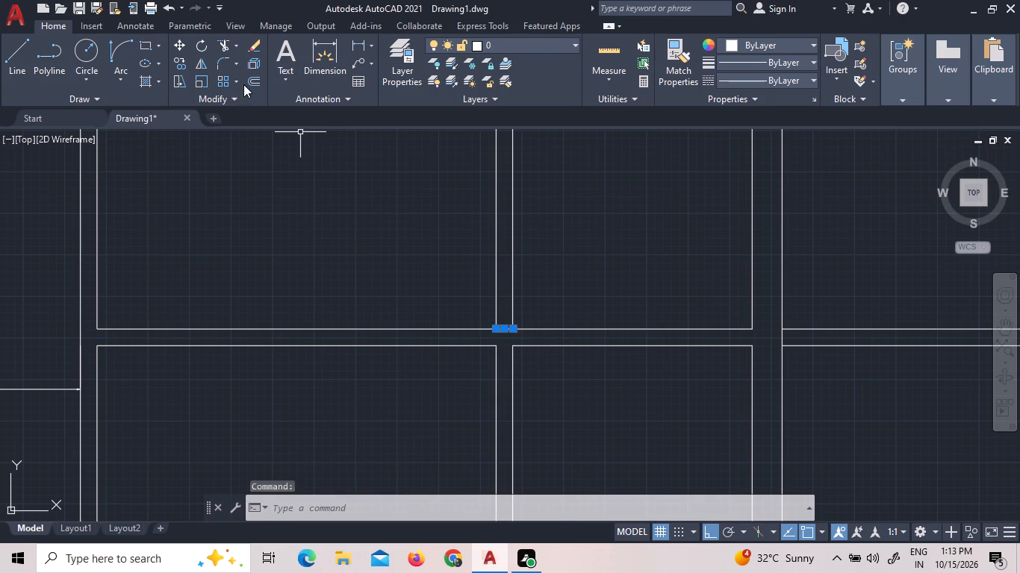
click(249, 81)
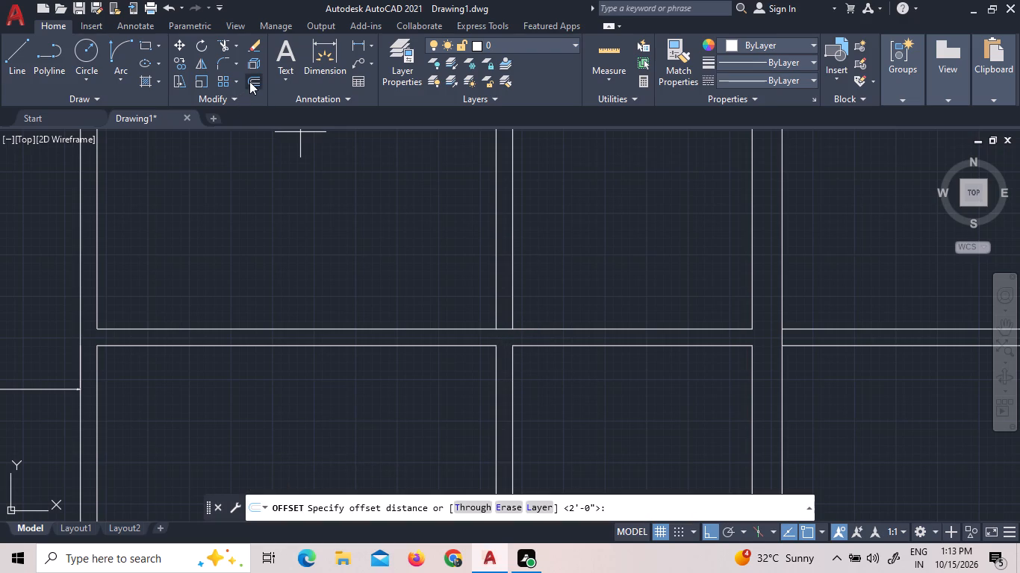
text(3')
key(Return)
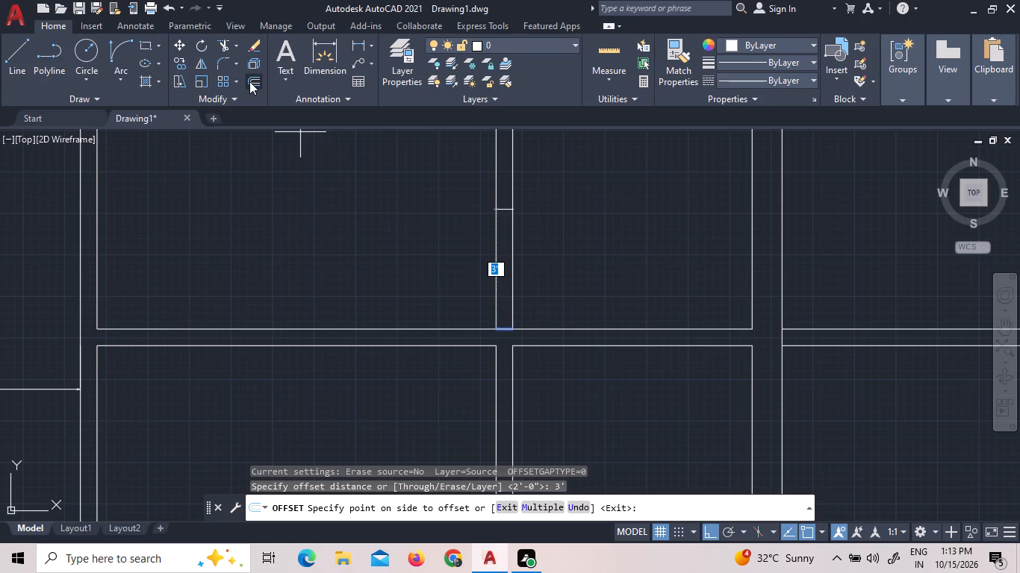
click(435, 225)
right_click(435, 225)
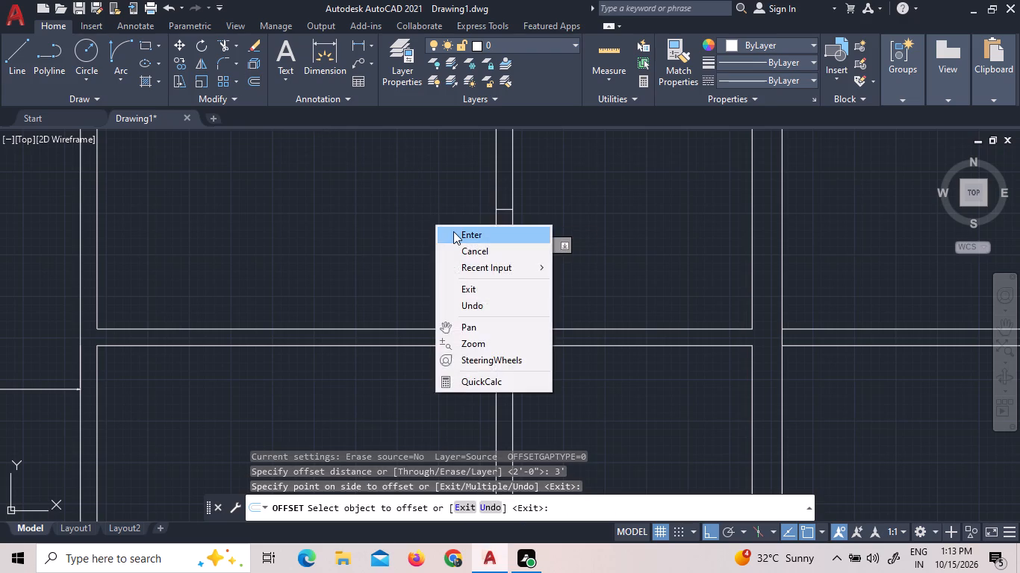
click(453, 231)
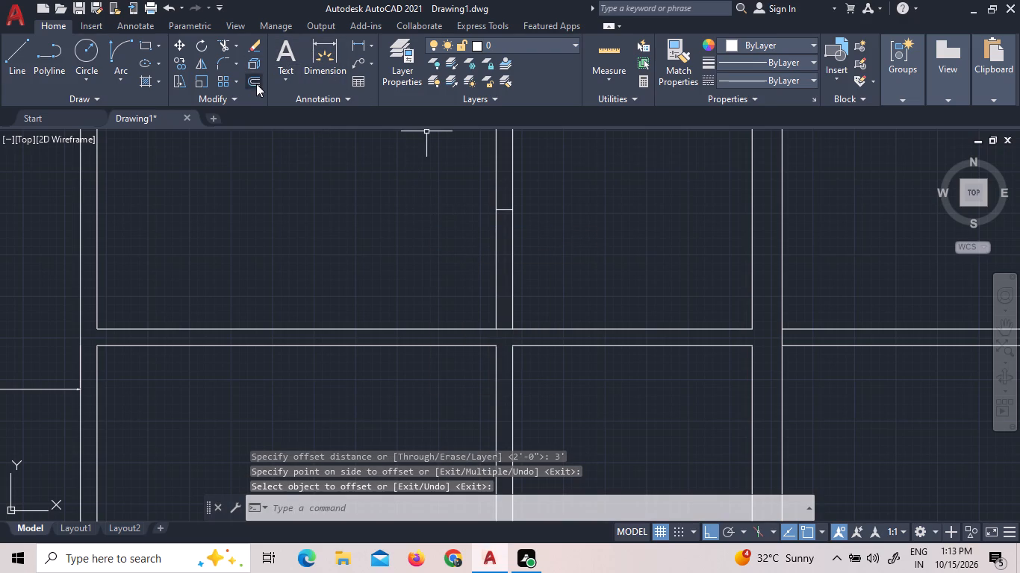
Trim both faces of the first vertical partition below the jamb line to open the 3' door beside the third cross partition.
click(229, 47)
click(510, 254)
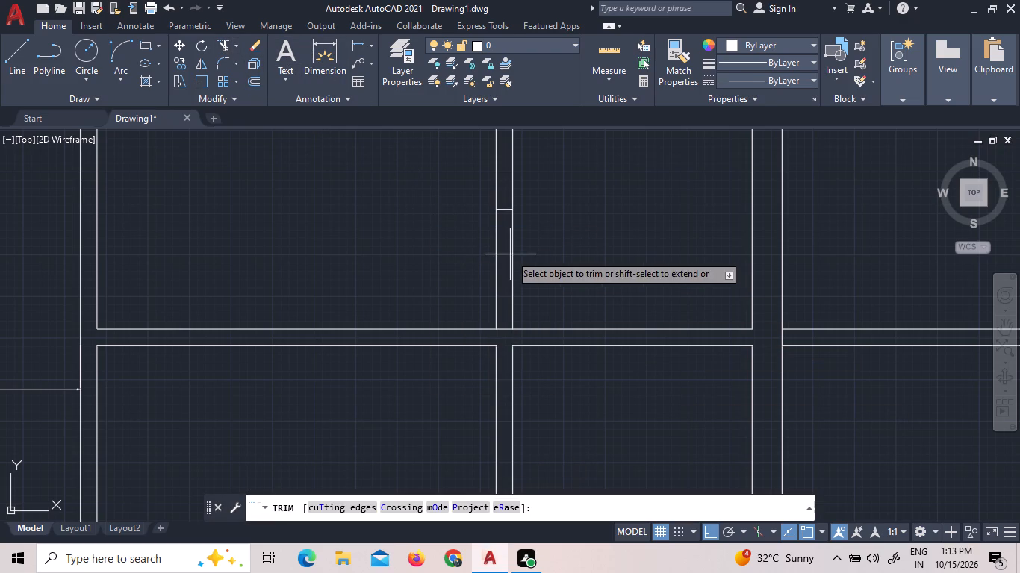
click(519, 260)
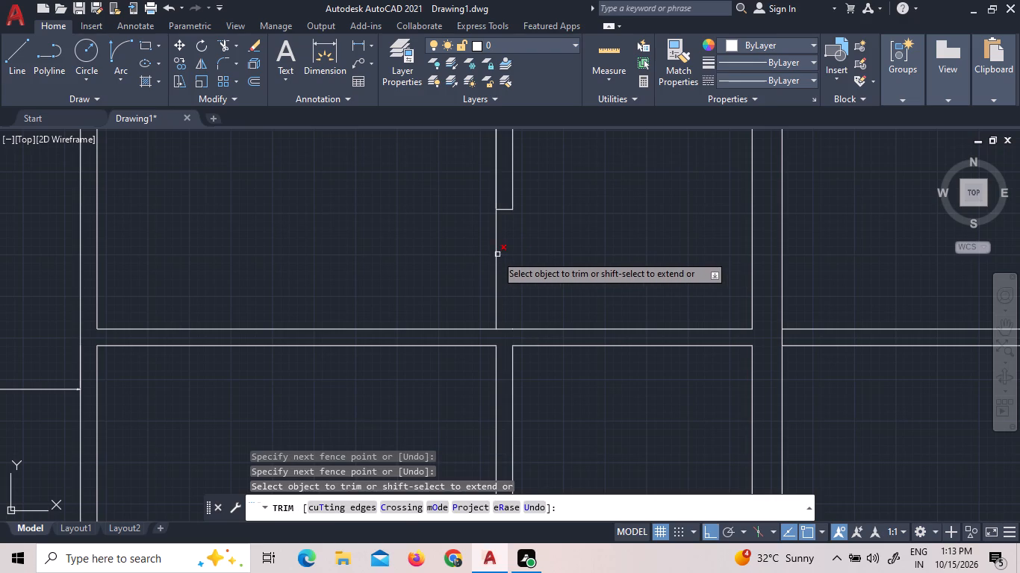
click(496, 255)
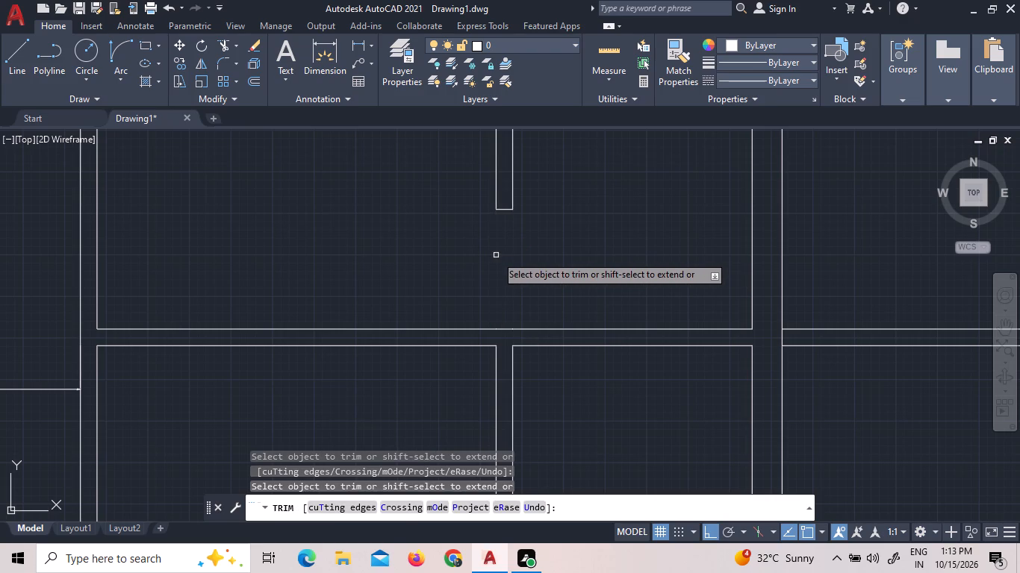
right_click(530, 260)
click(547, 264)
Draw a 5" closing line across the third cross partition, a short way east of its junction with the first vertical partition.
scroll(551, 262, down, 2)
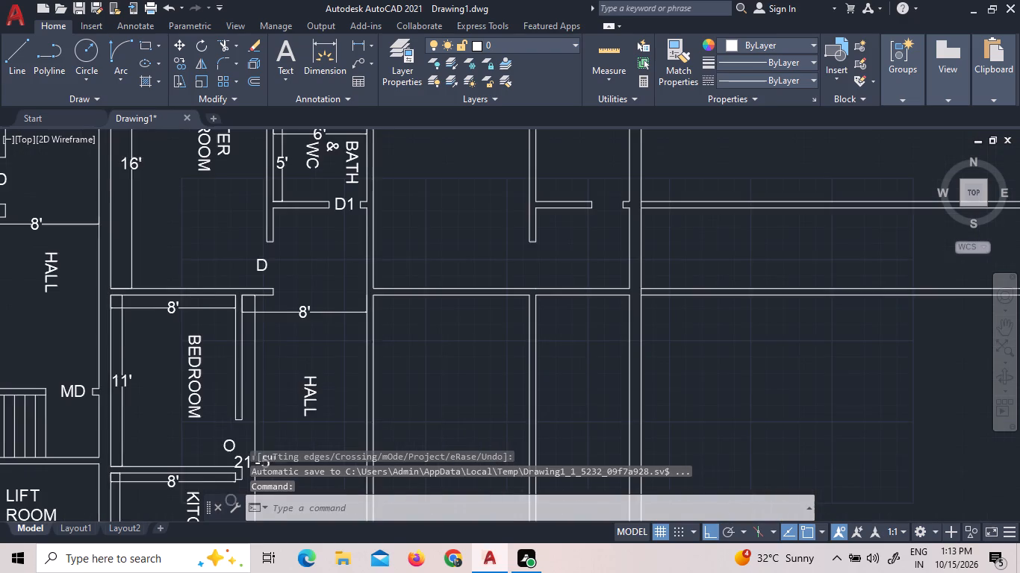
scroll(551, 262, down, 1)
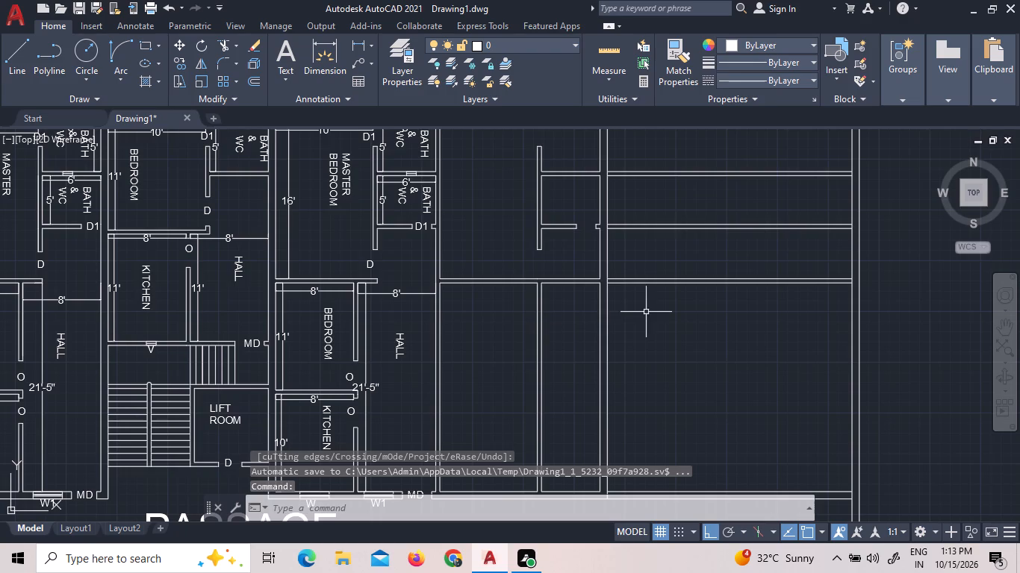
scroll(598, 290, up, 2)
scroll(600, 300, down, 1)
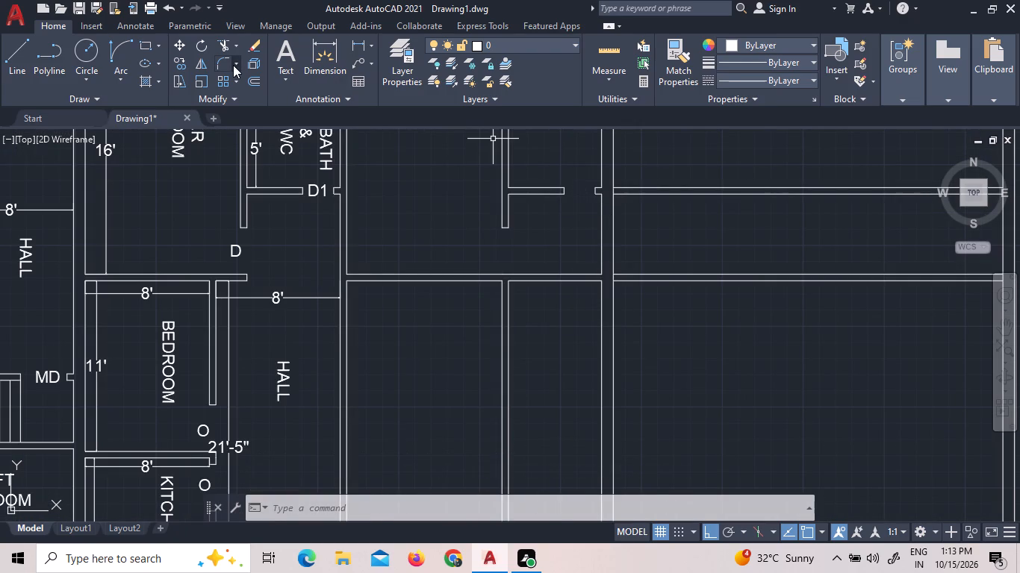
middle_drag(587, 330, 555, 317)
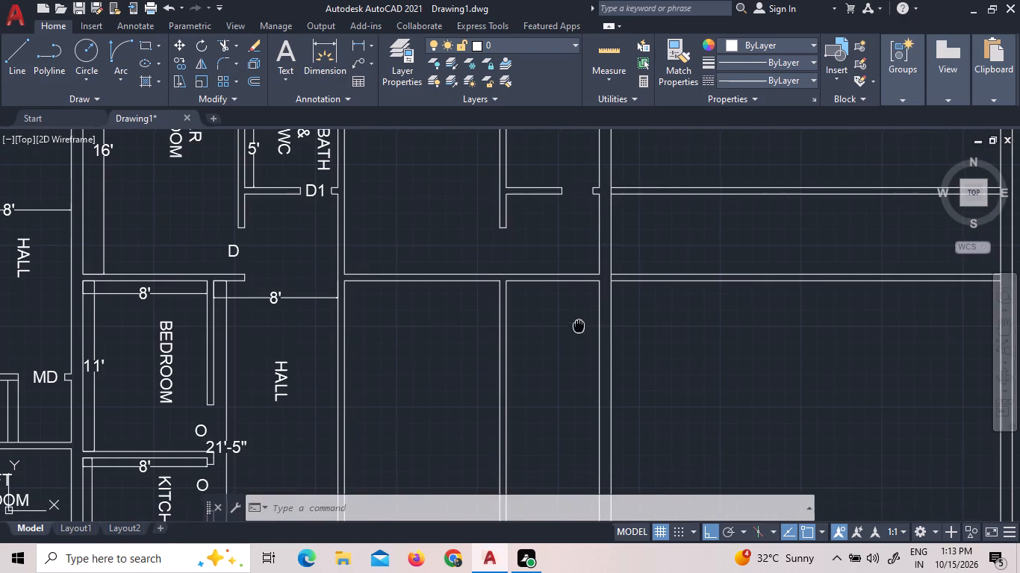
middle_drag(555, 317, 528, 310)
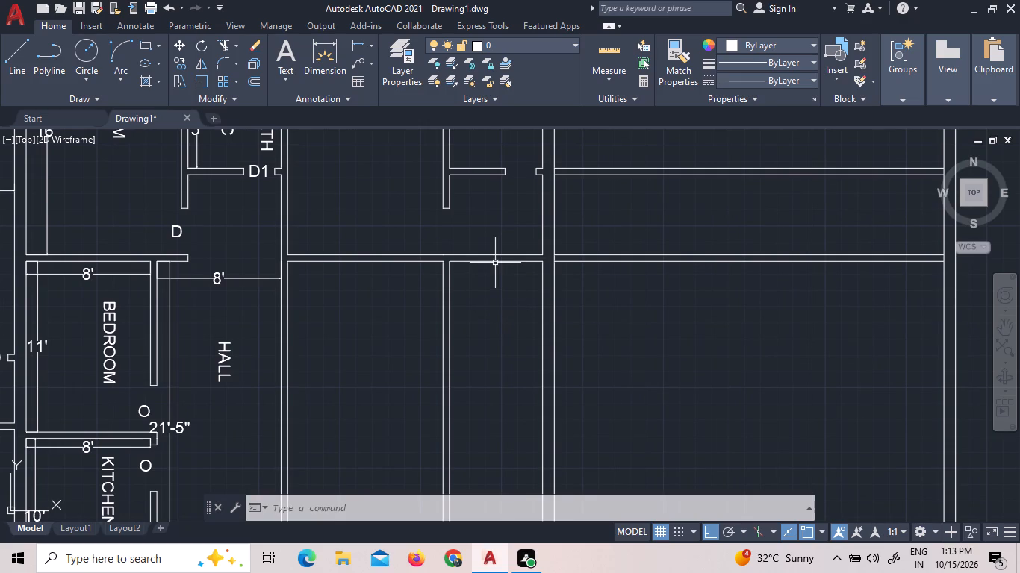
click(9, 75)
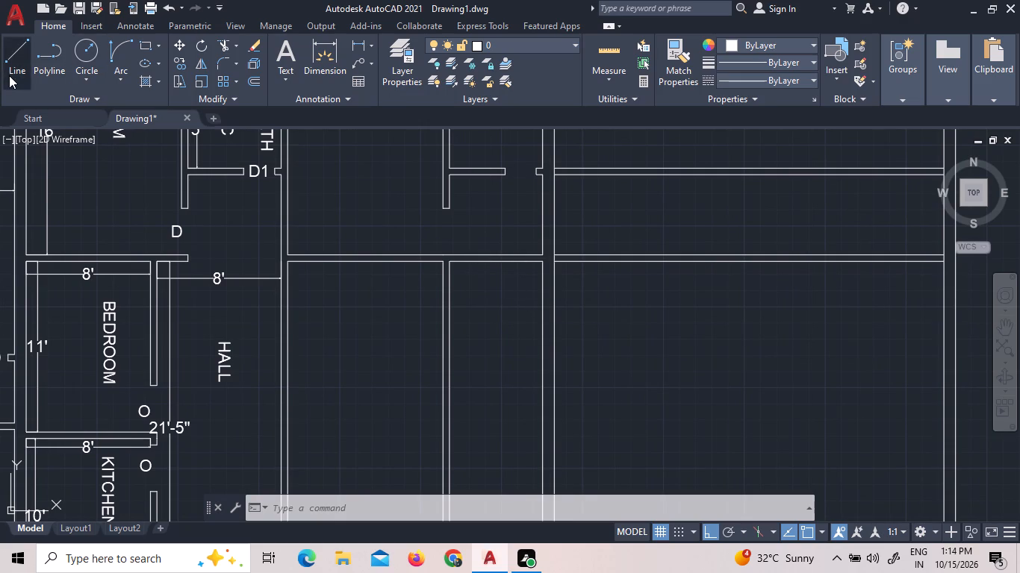
scroll(494, 240, up, 3)
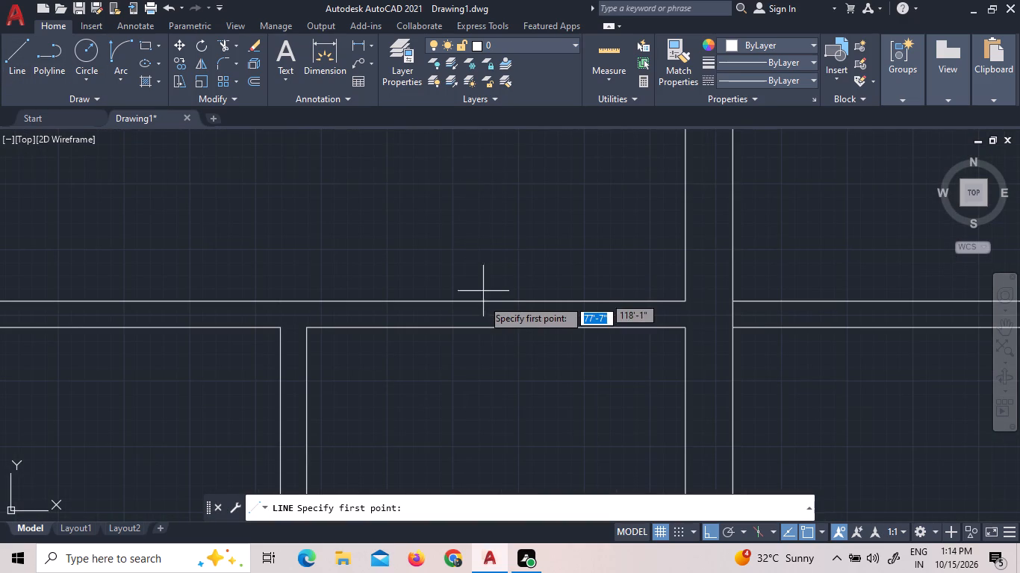
scroll(484, 302, up, 1)
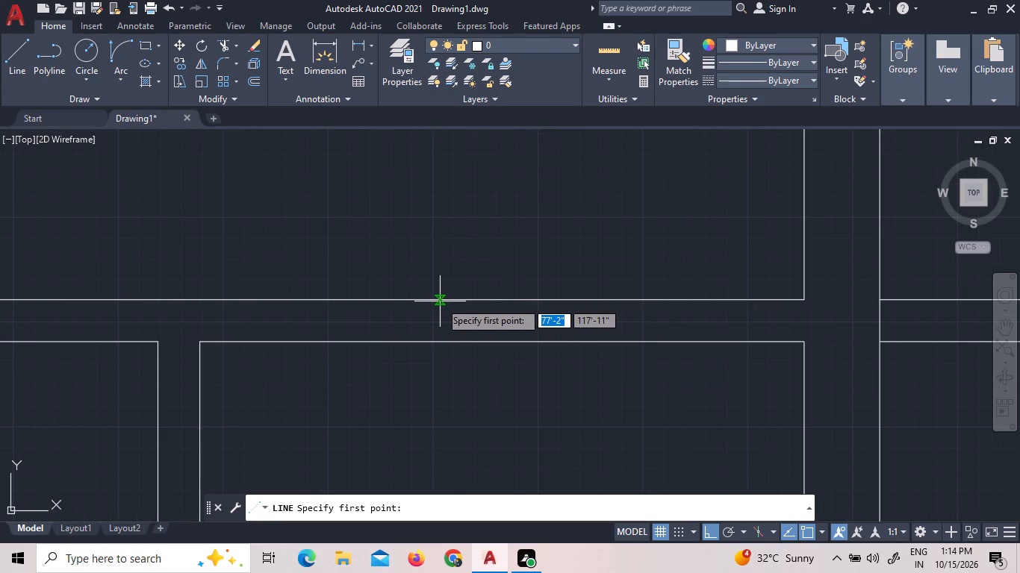
scroll(432, 299, up, 6)
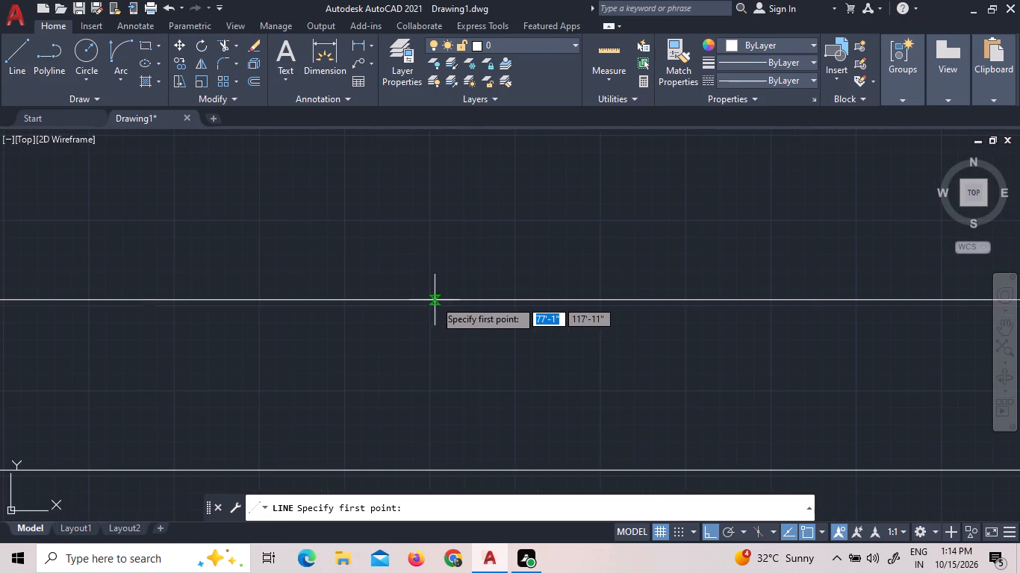
scroll(435, 300, up, 1)
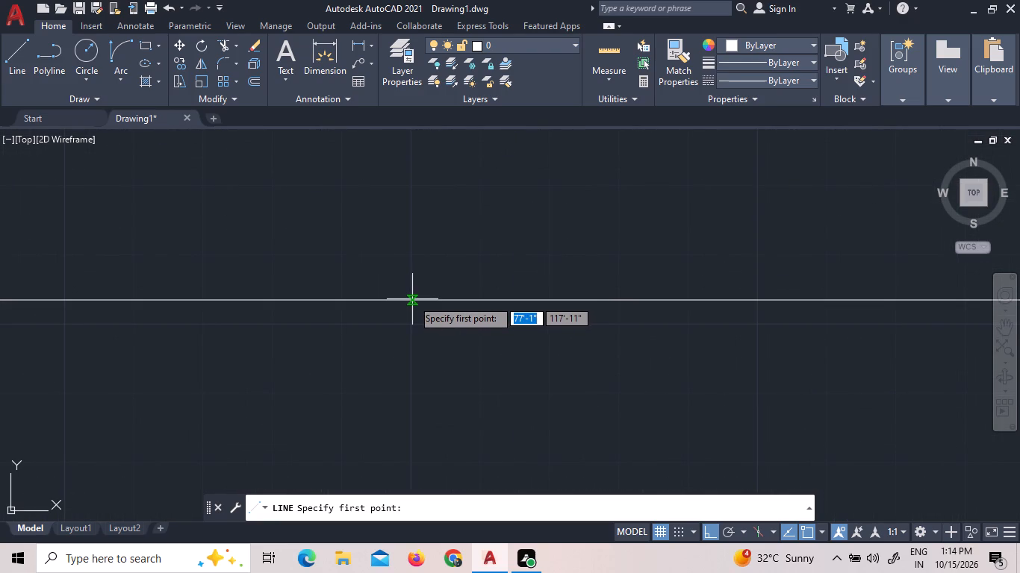
scroll(413, 299, up, 4)
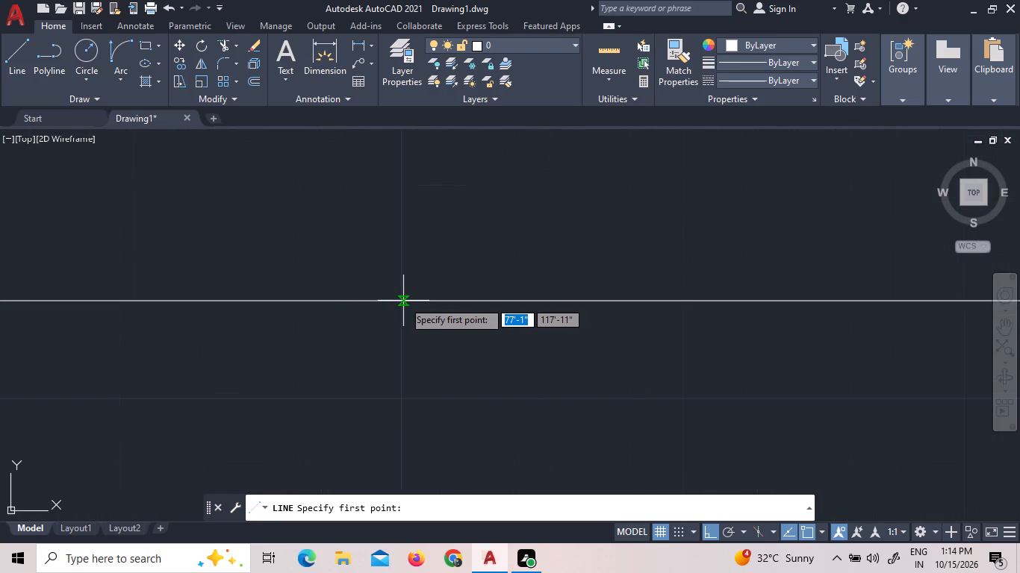
click(403, 301)
scroll(414, 357, down, 6)
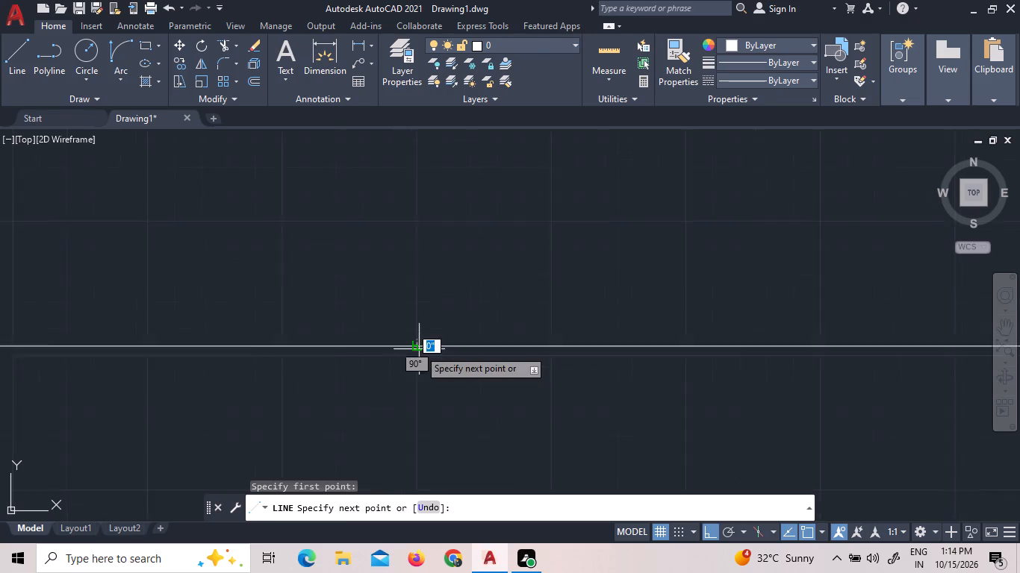
scroll(419, 349, down, 4)
scroll(419, 362, up, 4)
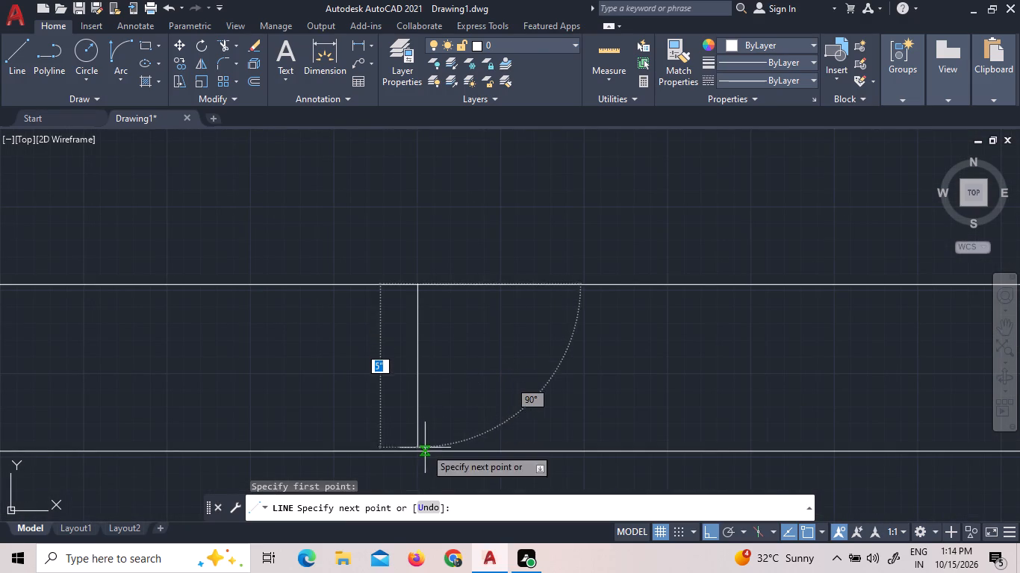
scroll(420, 464, up, 4)
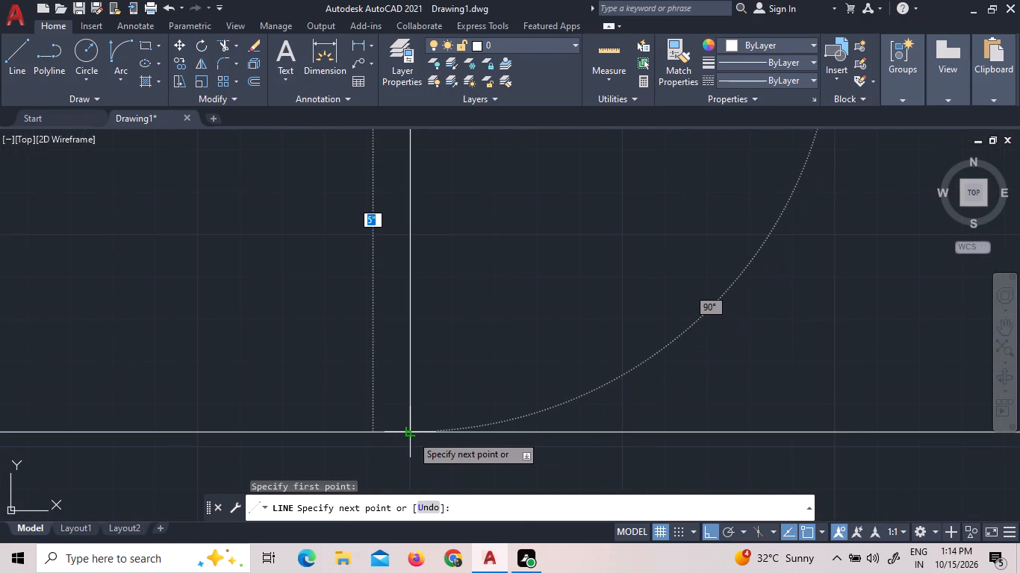
click(411, 434)
right_click(441, 379)
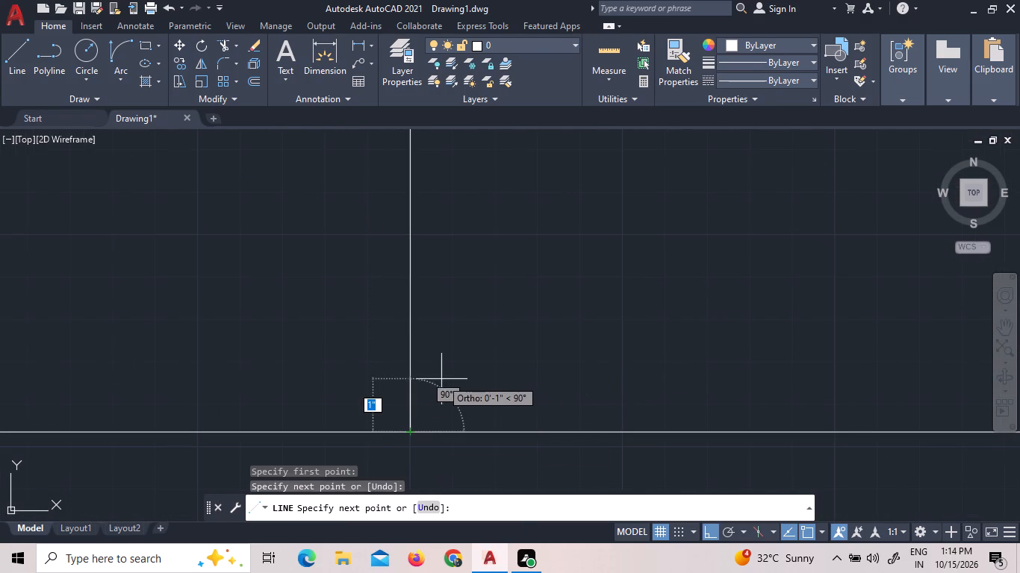
click(468, 210)
scroll(478, 245, down, 4)
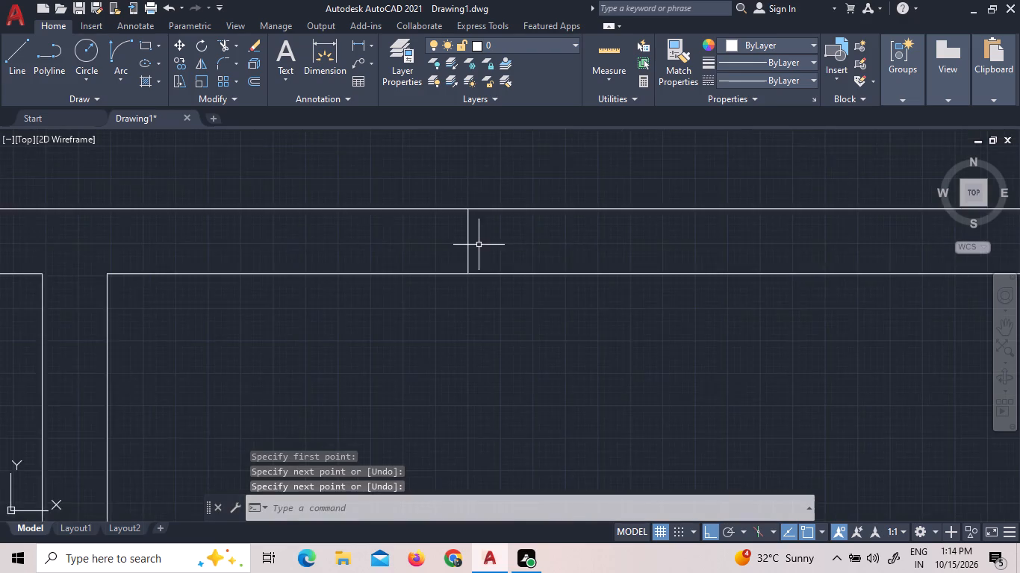
scroll(479, 245, down, 4)
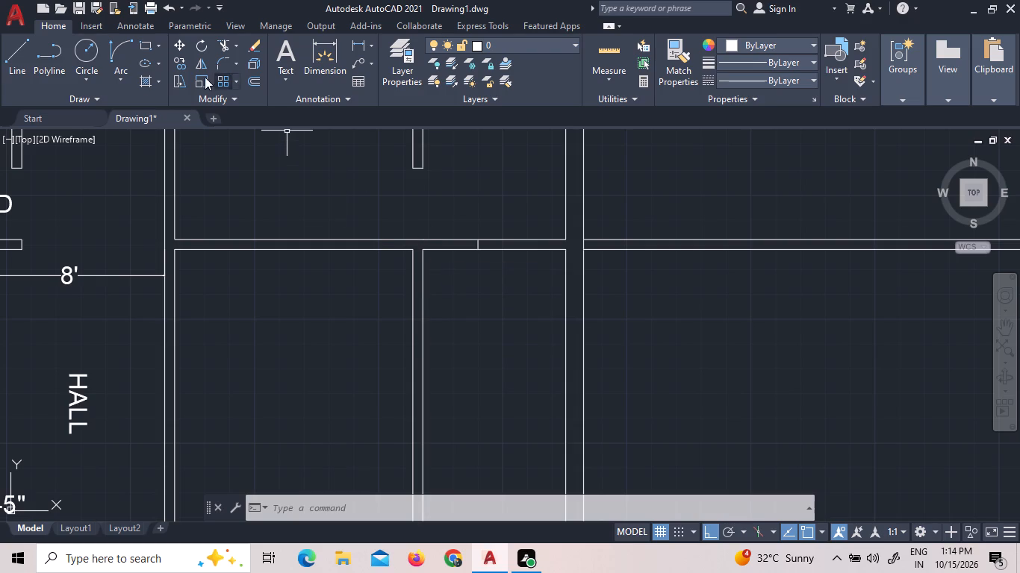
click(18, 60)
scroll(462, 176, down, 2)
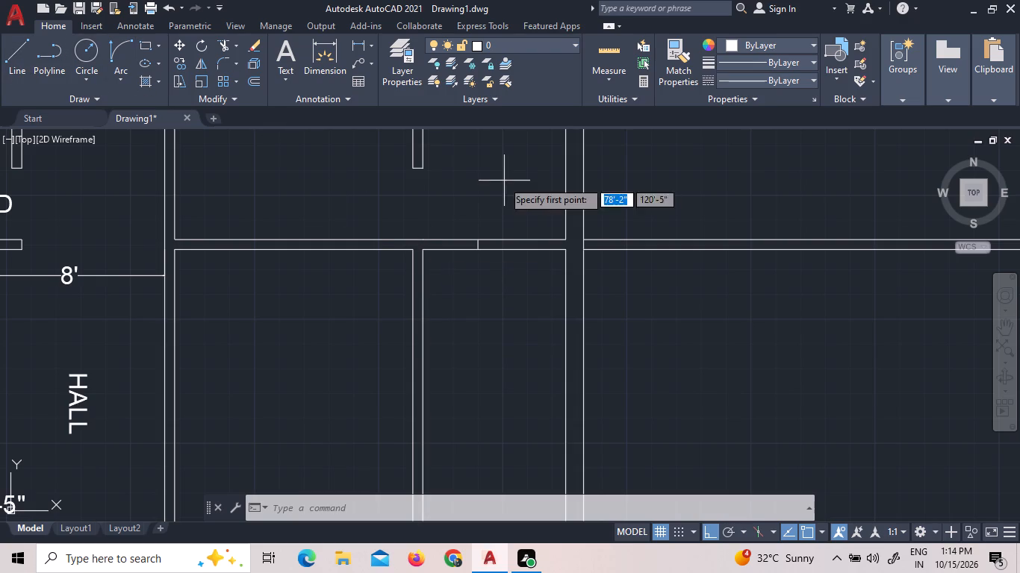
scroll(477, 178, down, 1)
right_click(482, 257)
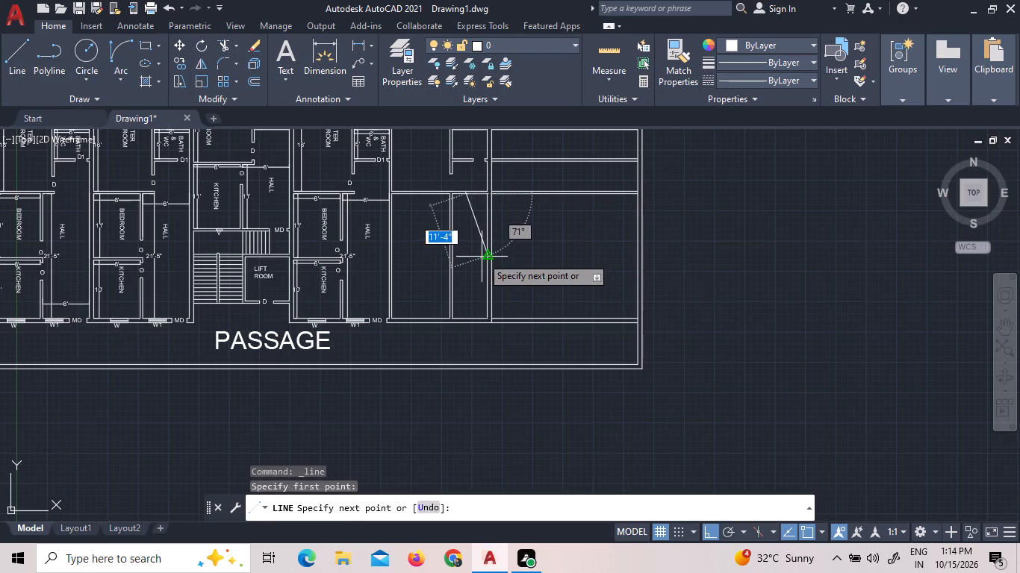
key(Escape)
Trim both faces of the third cross partition between the new closing line and the 9" wall.
scroll(500, 172, up, 4)
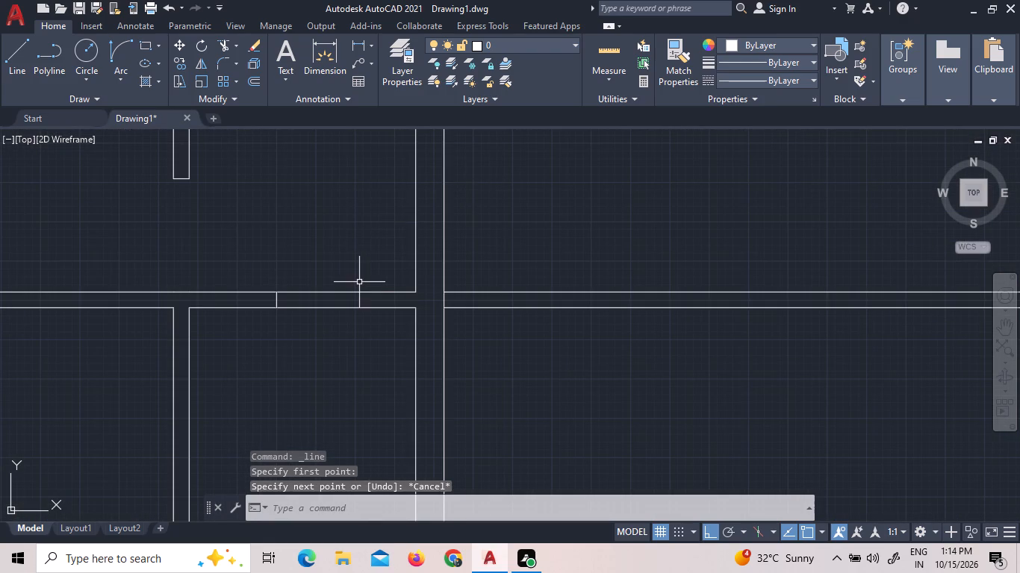
click(223, 48)
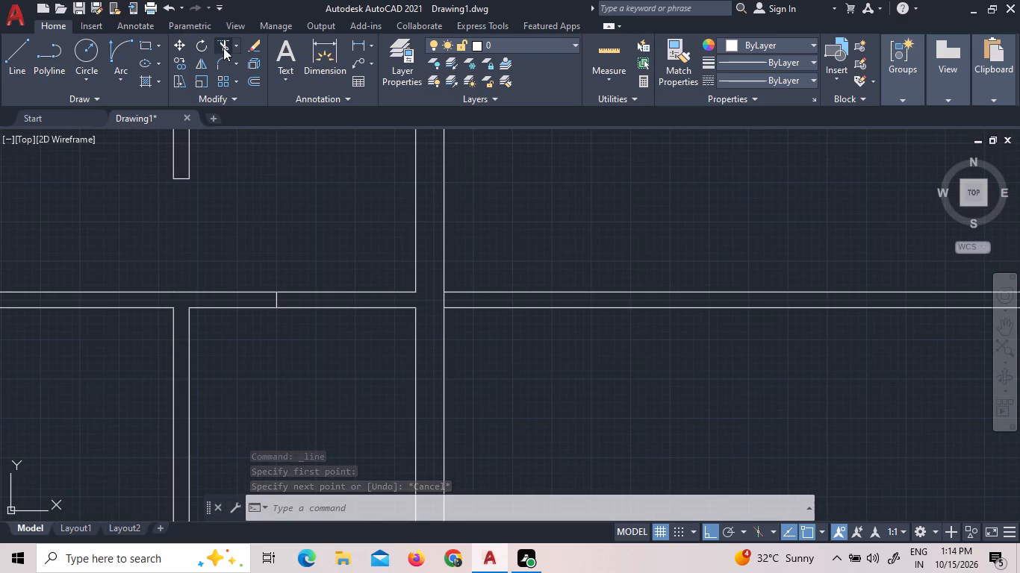
click(300, 291)
click(305, 306)
right_click(302, 287)
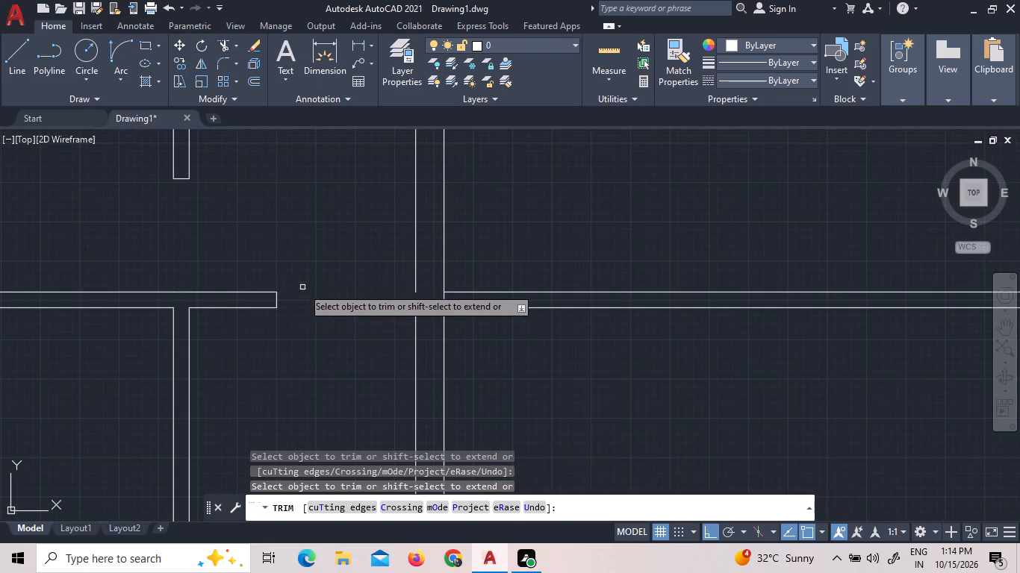
click(318, 293)
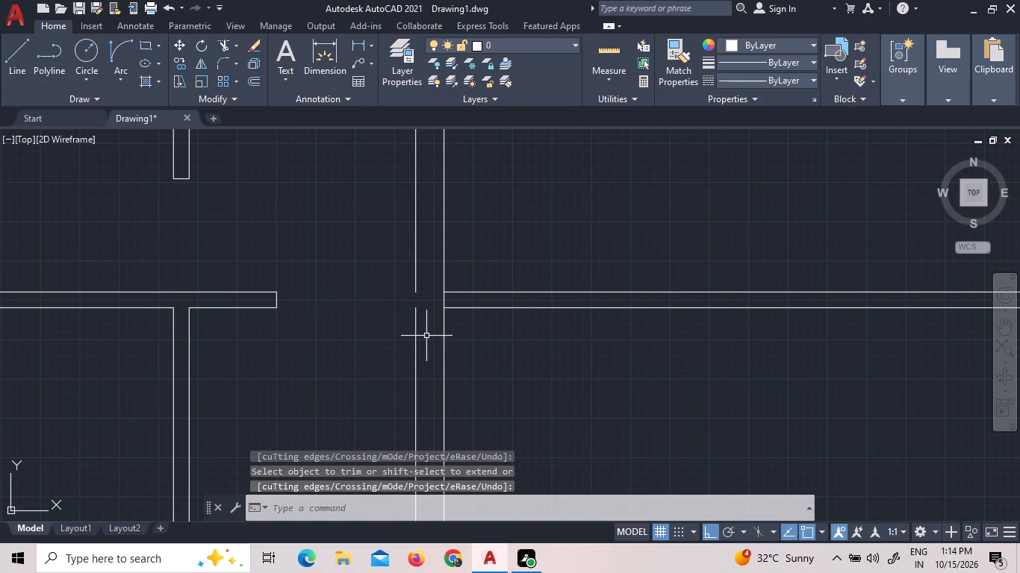
Join the two segments of the 9" wall's west face into one line across the opened partition junction.
click(414, 332)
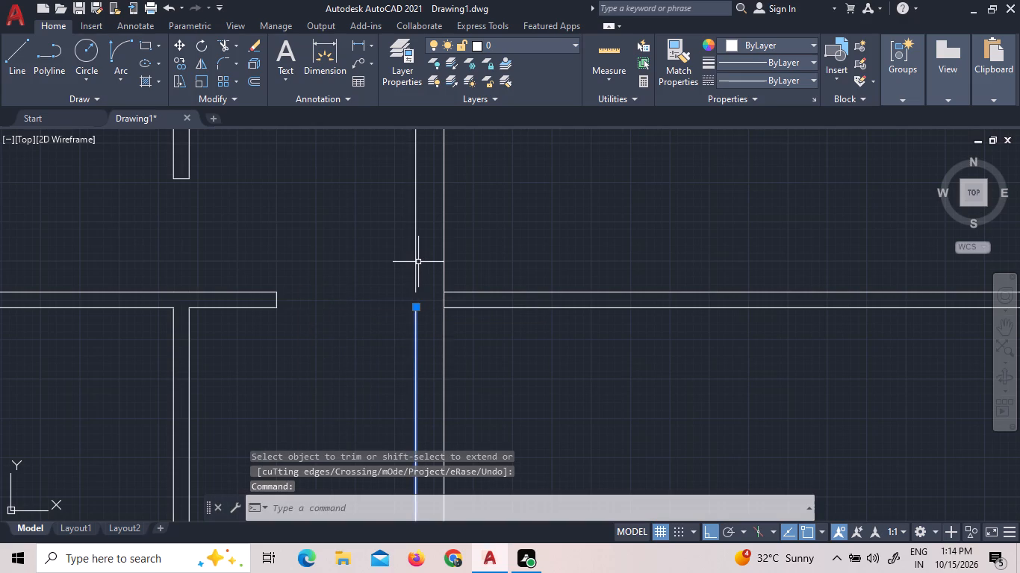
click(416, 260)
text(J)
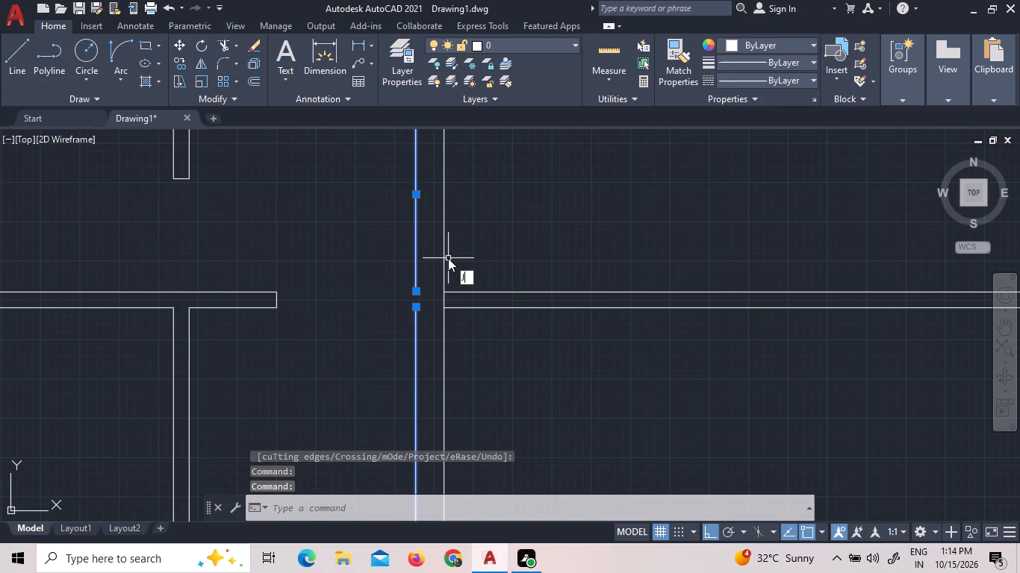
key(space)
Offset the third cross partition's south face 8' south, within the room west of the first vertical partition.
scroll(442, 255, down, 2)
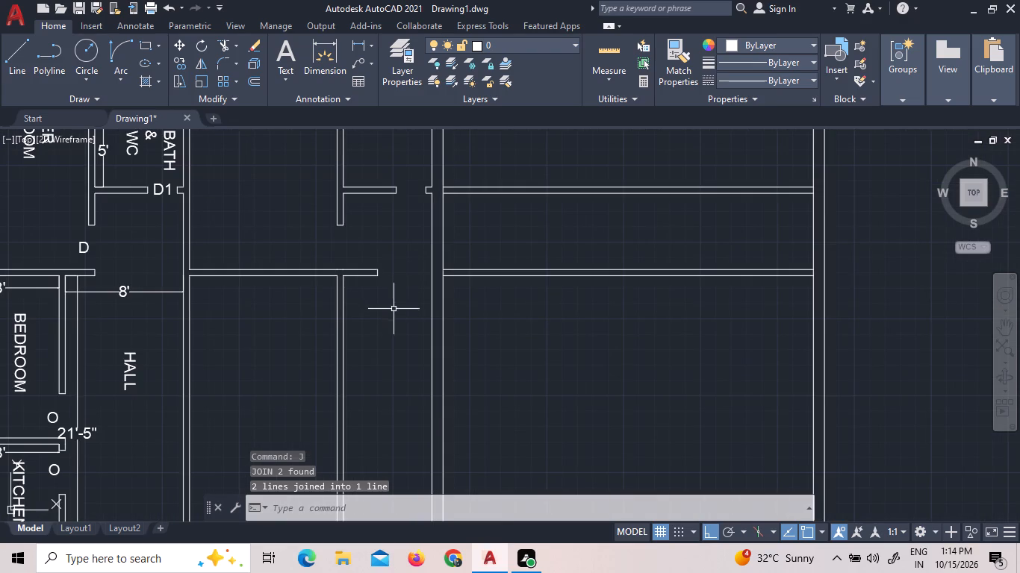
scroll(397, 252, down, 1)
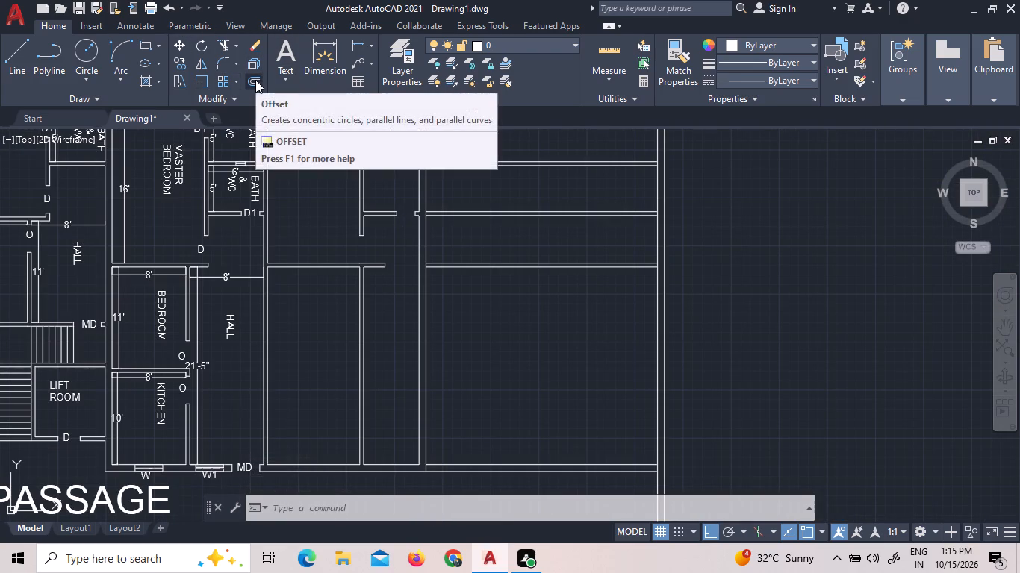
click(255, 80)
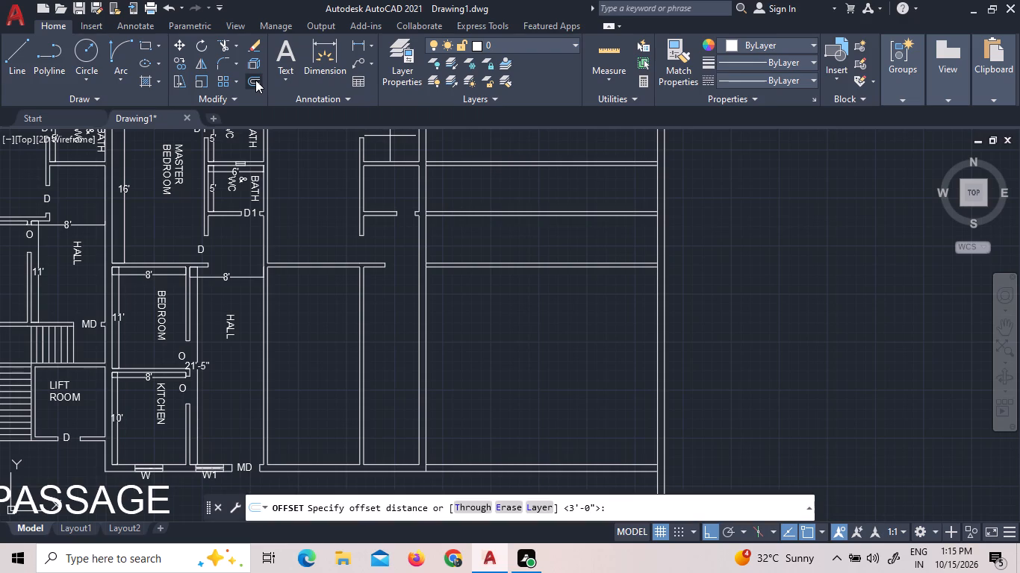
key(8)
key(apostrophe)
key(Return)
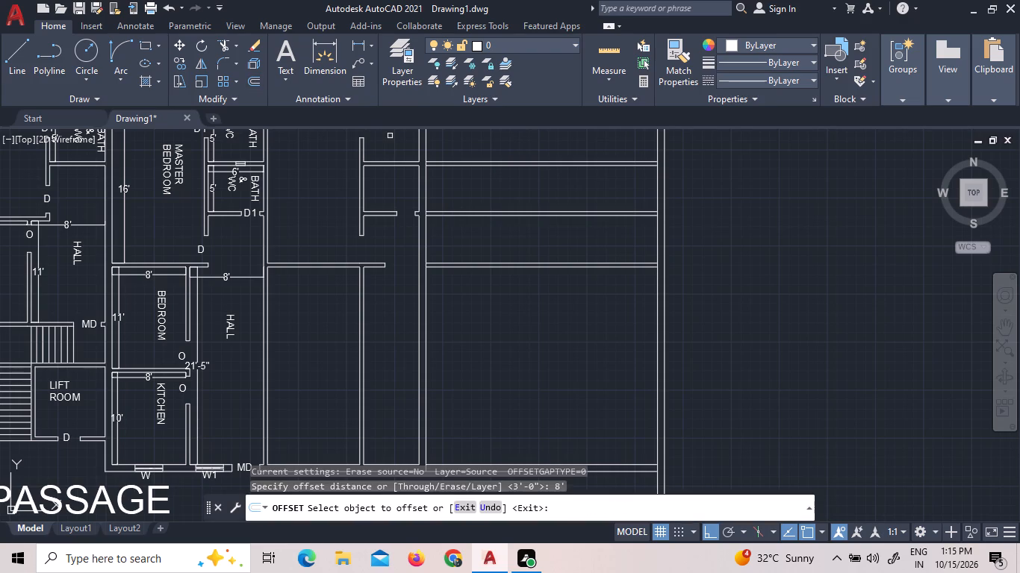
click(308, 266)
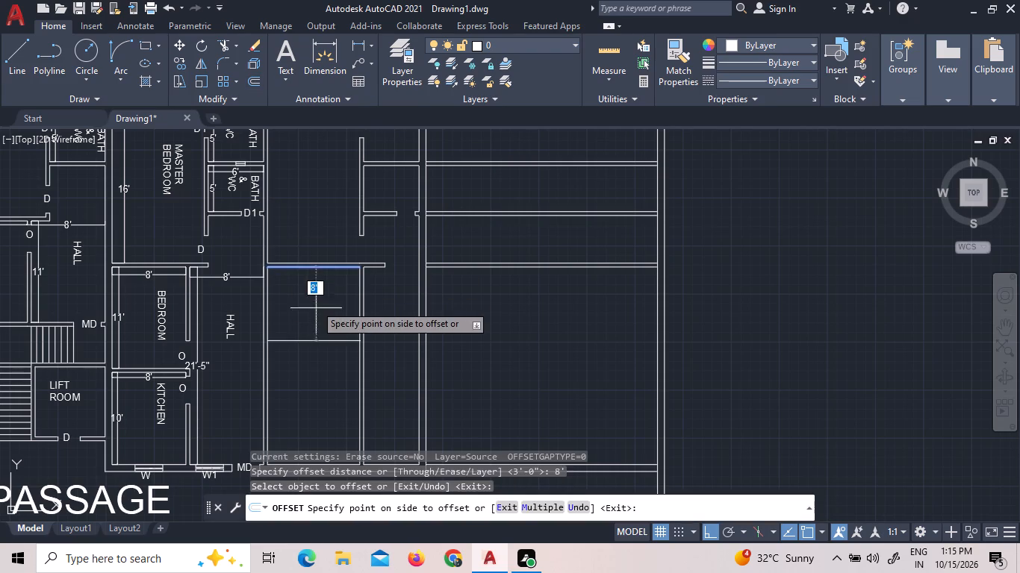
click(320, 319)
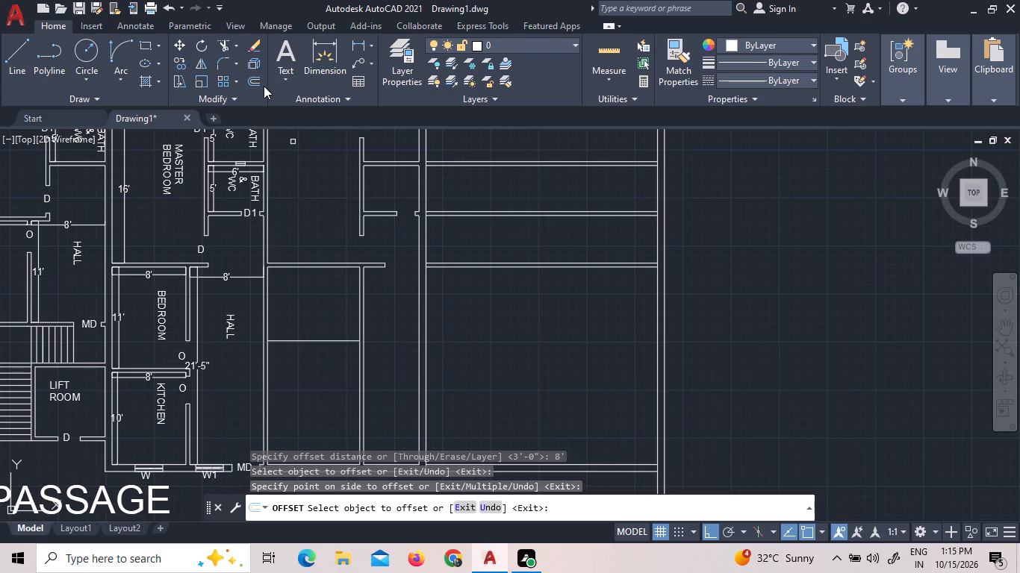
Offset the new line 5" south to give the fourth cross partition its thickness.
click(255, 77)
text(5")
key(Return)
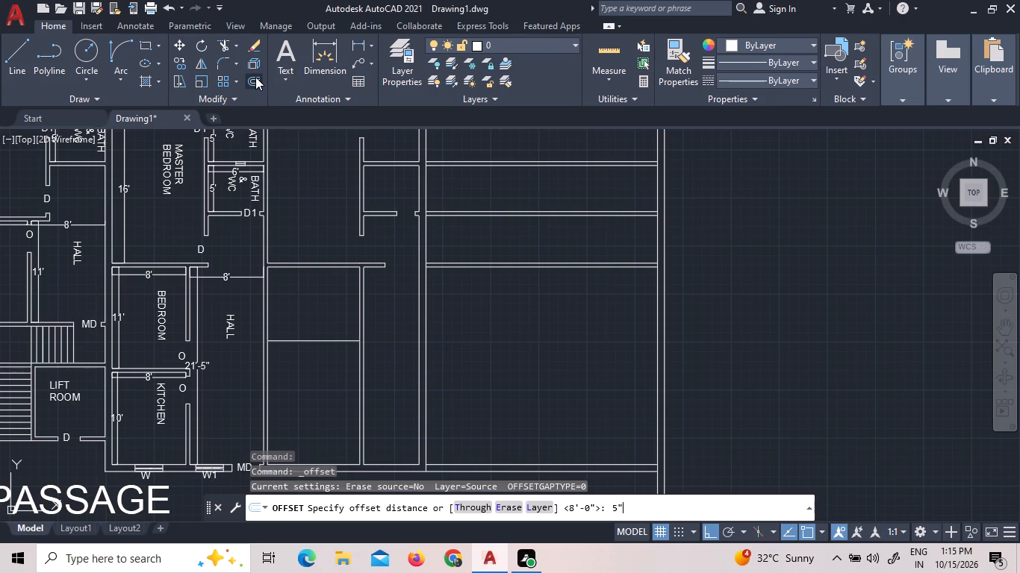
click(317, 339)
click(320, 366)
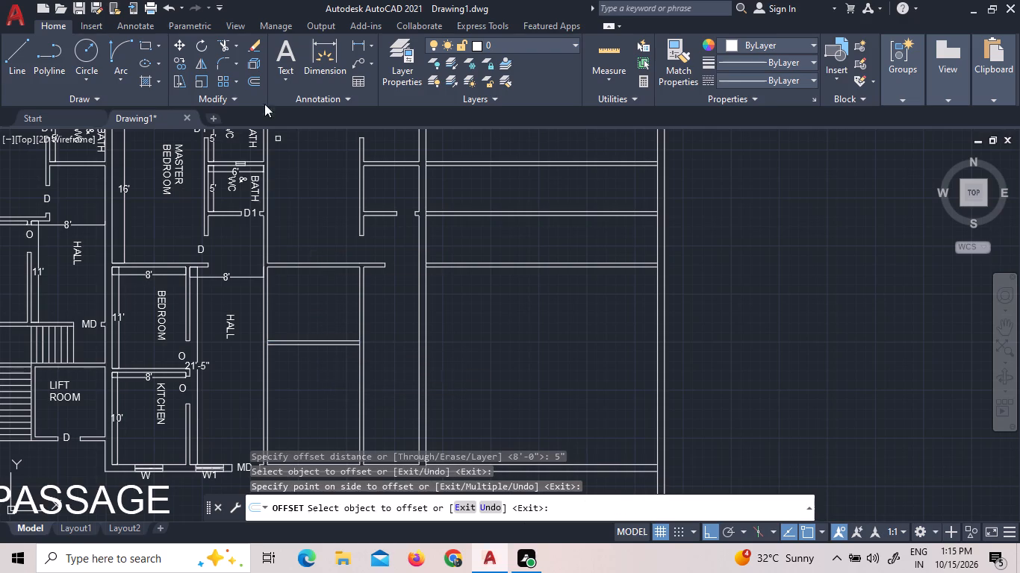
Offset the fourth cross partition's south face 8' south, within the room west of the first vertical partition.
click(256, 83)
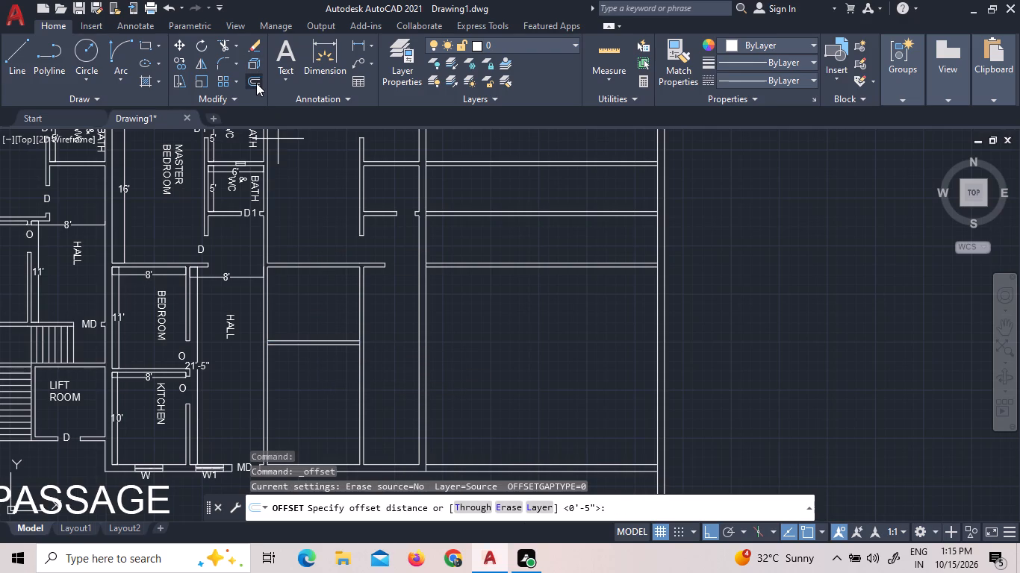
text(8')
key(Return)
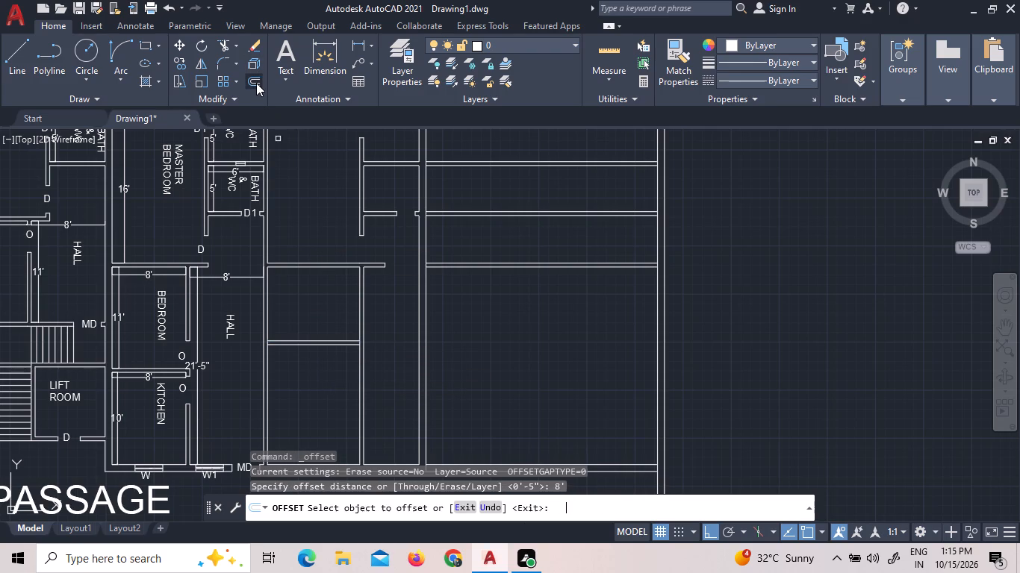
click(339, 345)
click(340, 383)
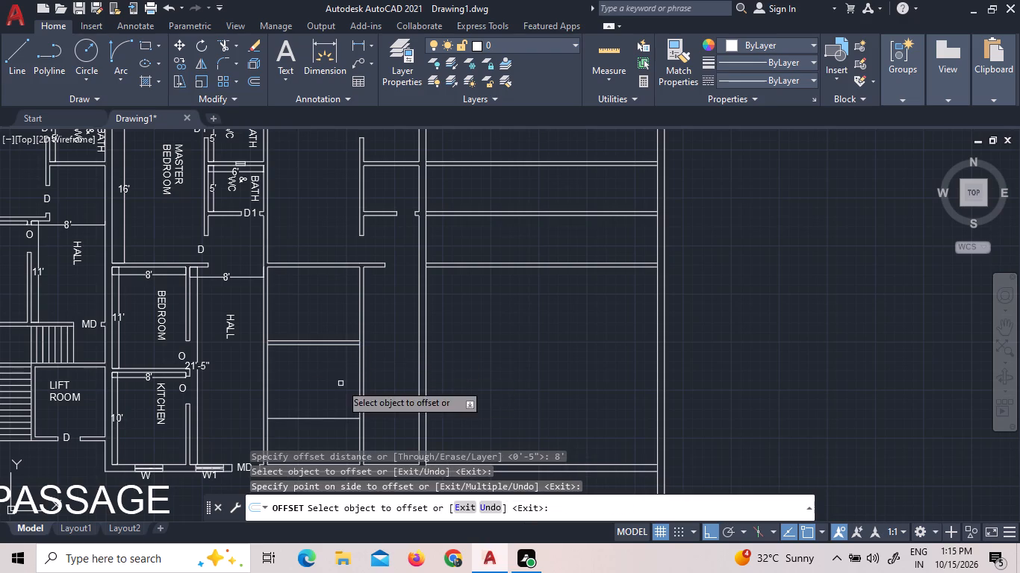
Measure the room between the third and fourth cross partitions, west of the first vertical partition.
scroll(242, 69, down, 2)
scroll(295, 198, down, 1)
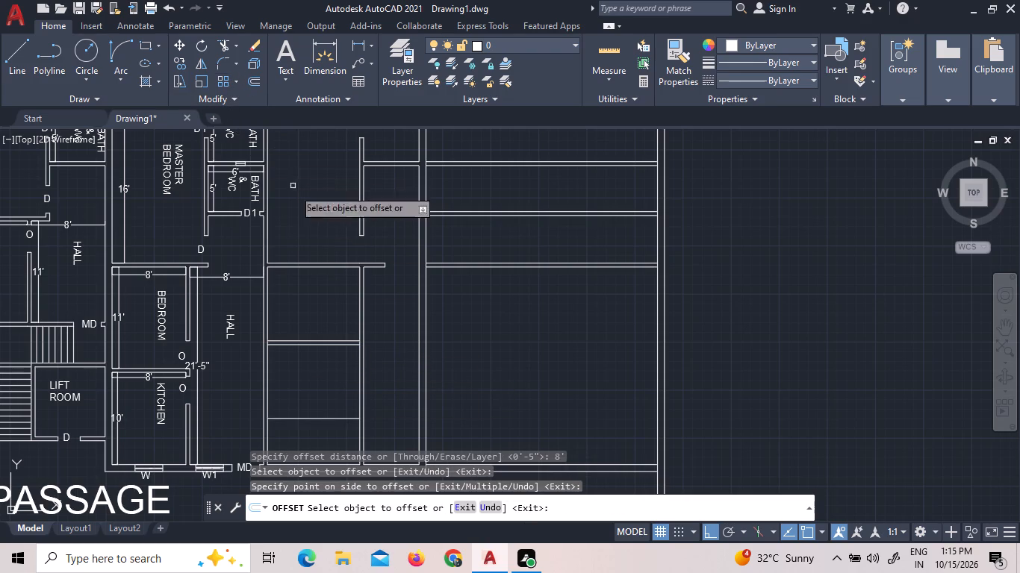
scroll(296, 204, down, 1)
scroll(308, 332, up, 1)
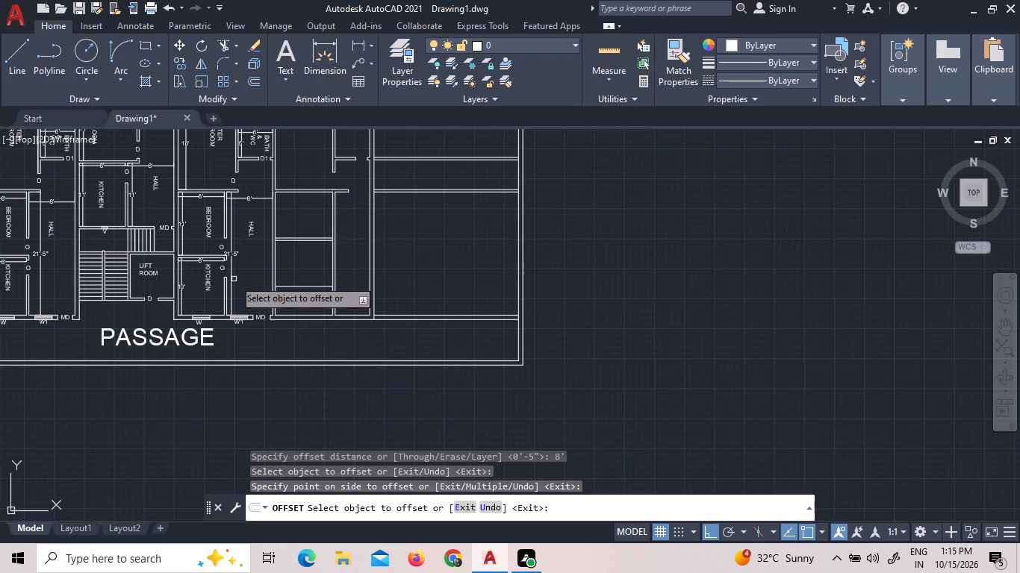
scroll(321, 191, up, 2)
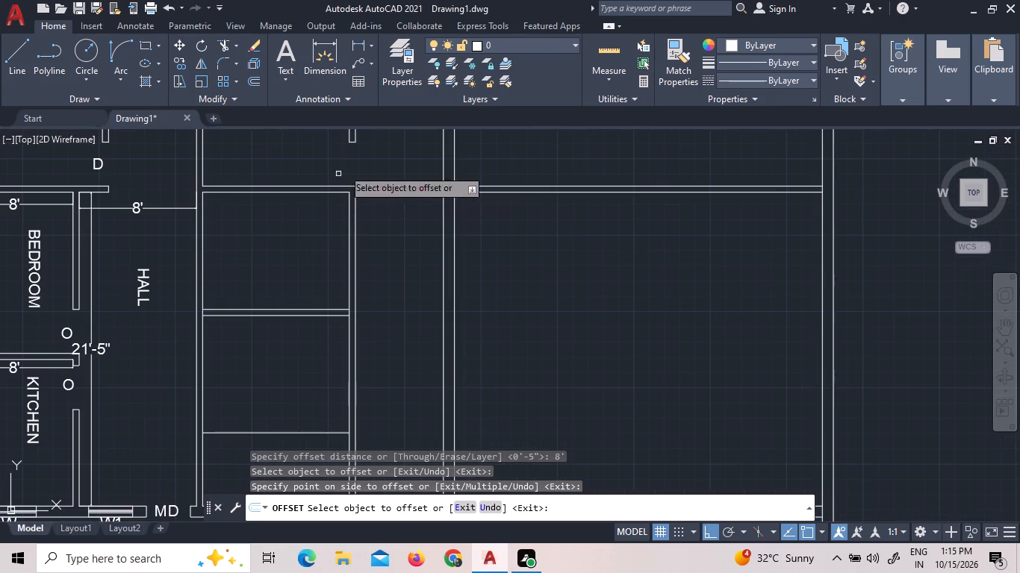
click(617, 48)
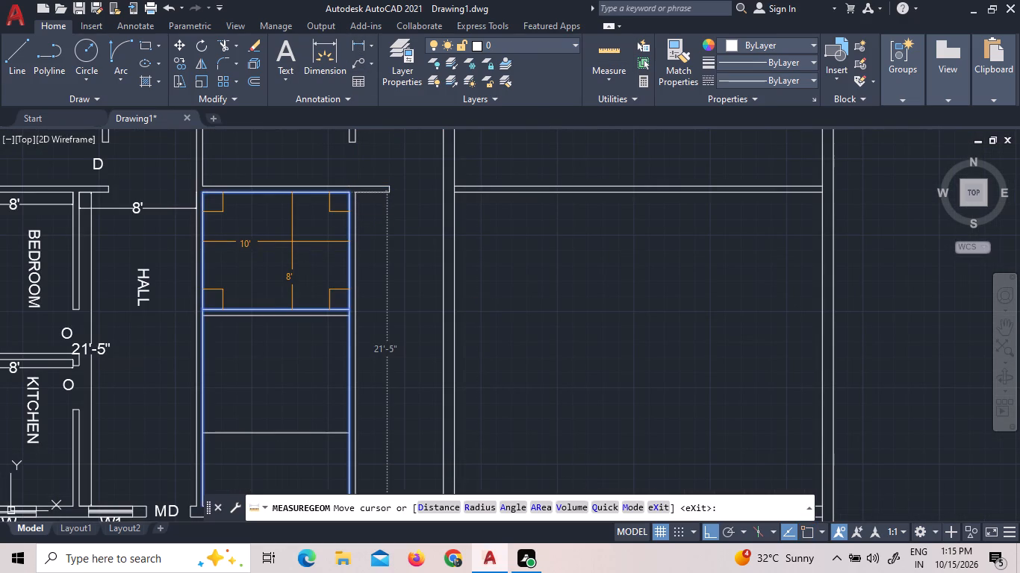
right_click(291, 241)
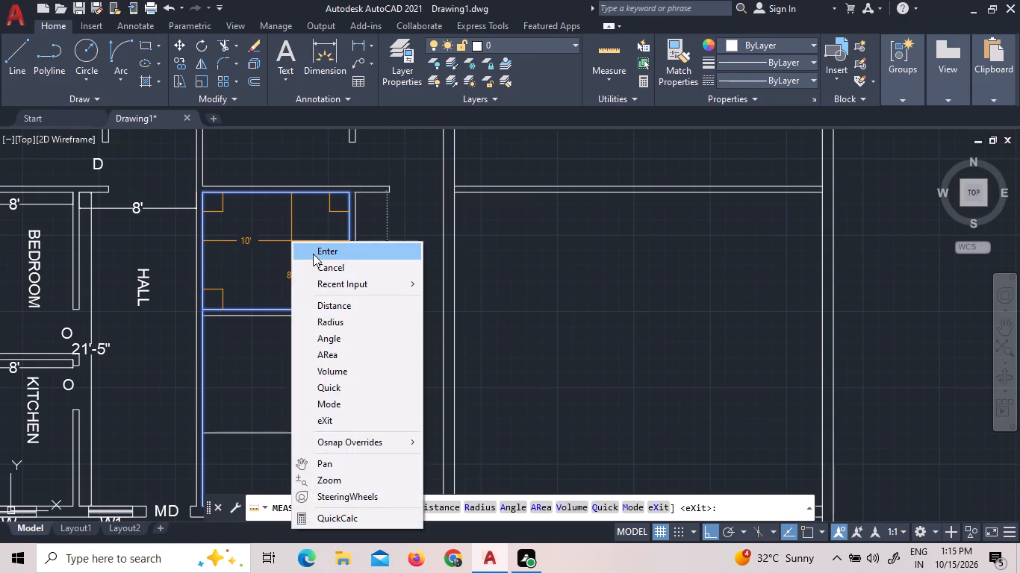
click(313, 254)
Erase both lines of the fourth cross partition and the single offset line south of it.
click(302, 451)
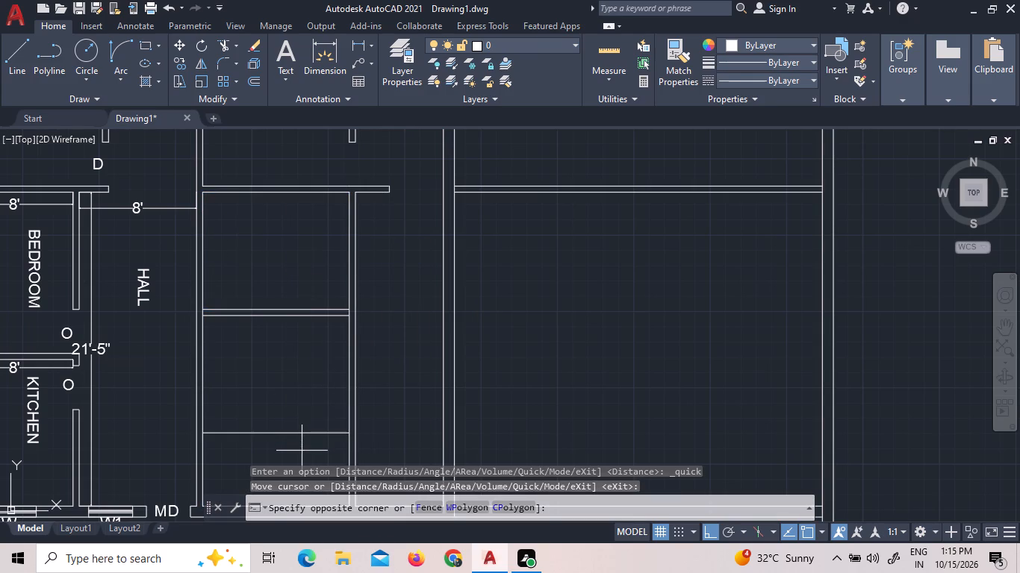
click(265, 257)
right_click(265, 257)
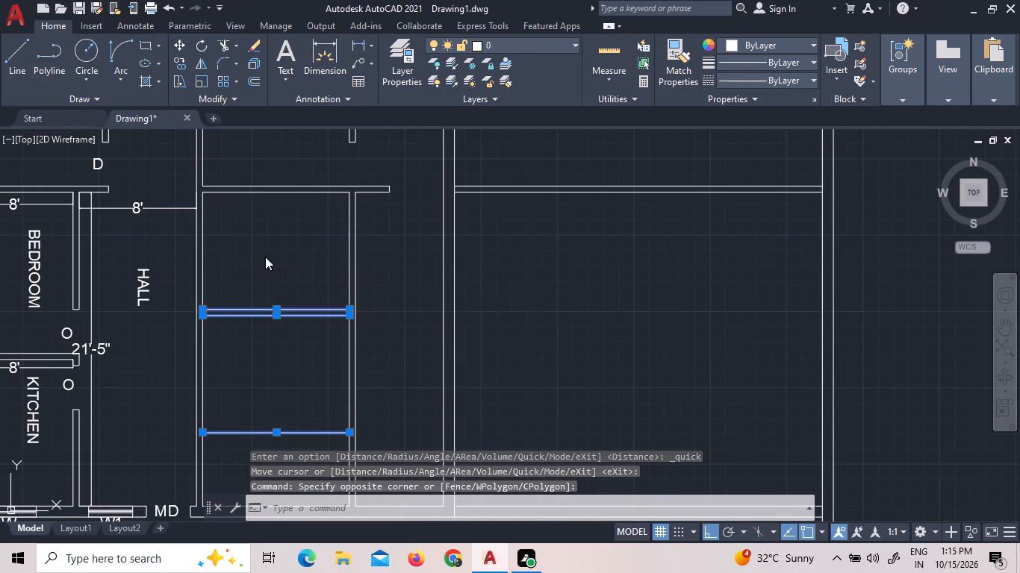
click(307, 300)
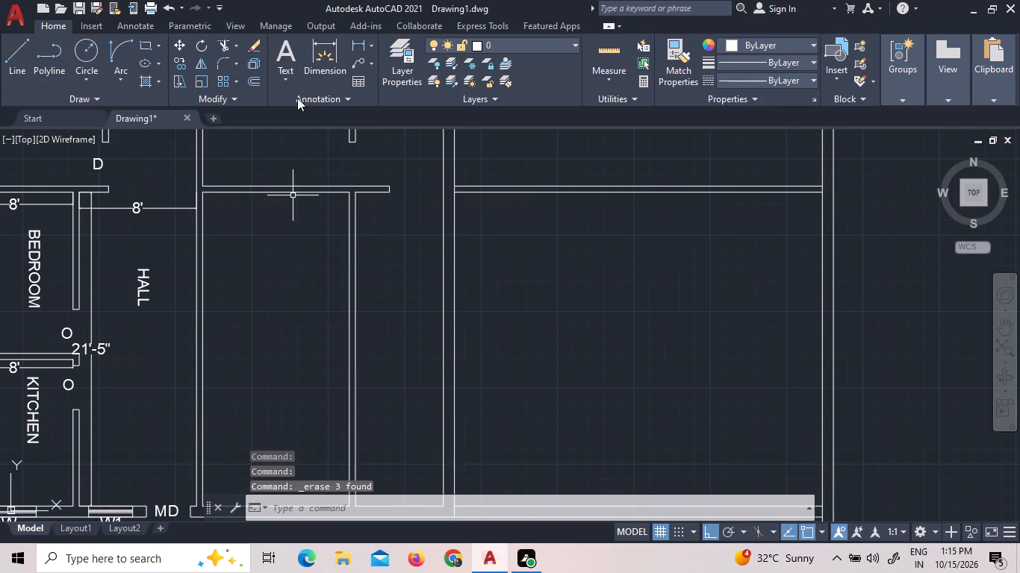
Offset the third cross partition's south face 11' south, within the room west of the first vertical partition.
click(252, 77)
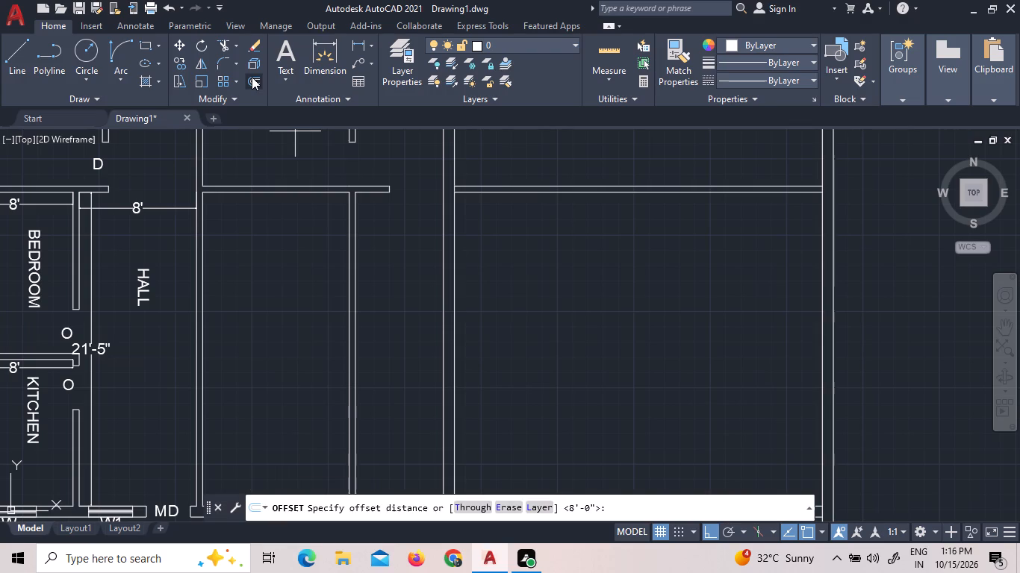
text(11)
key(apostrophe)
key(Return)
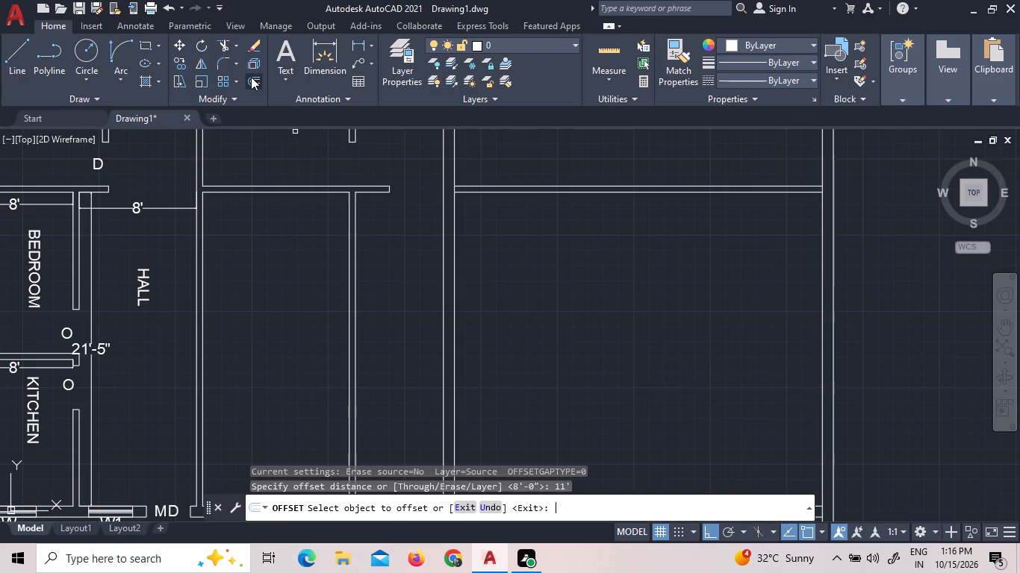
click(262, 192)
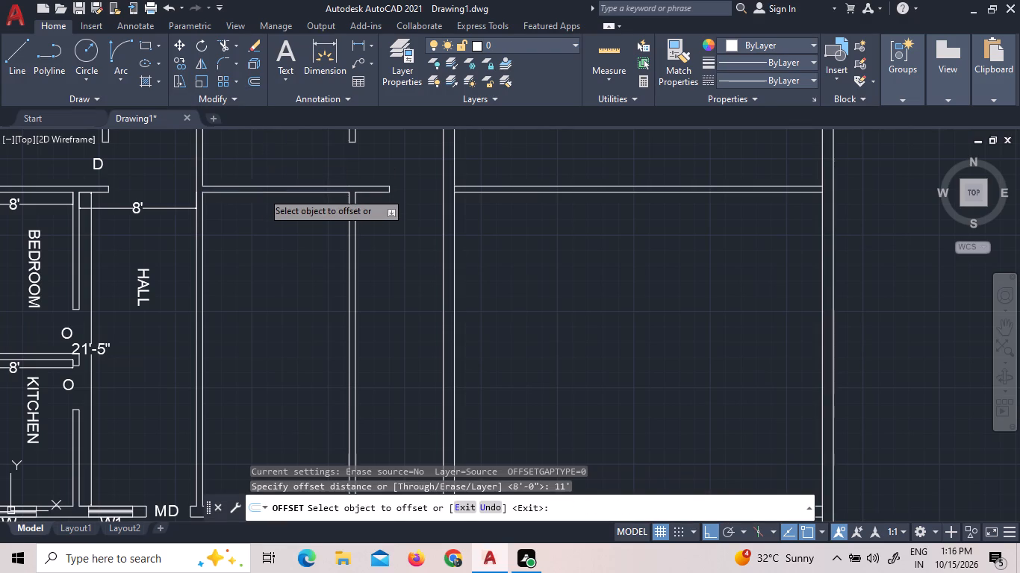
click(271, 274)
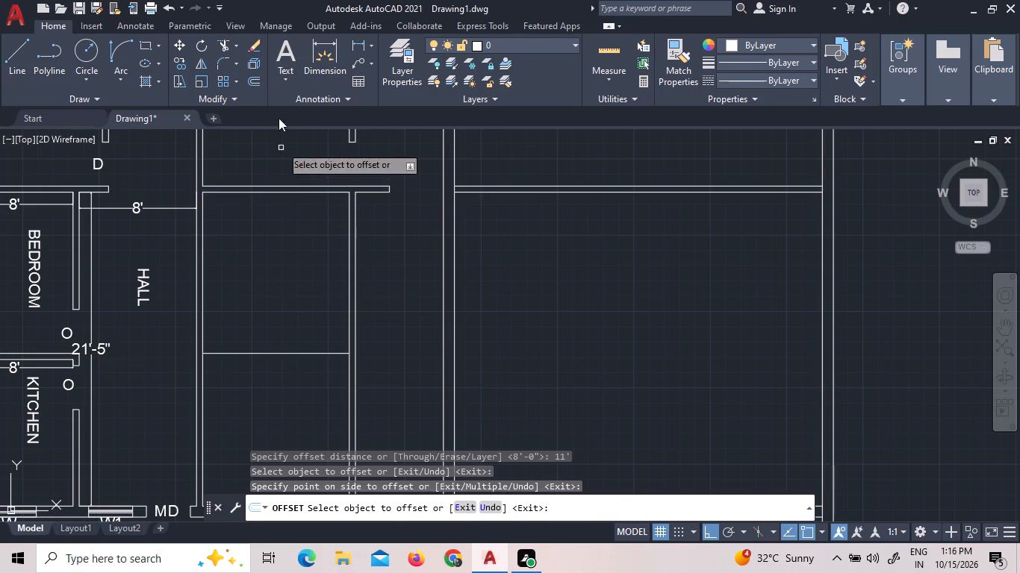
Offset the new line 5" south to give the replacement fourth cross partition its thickness.
click(259, 79)
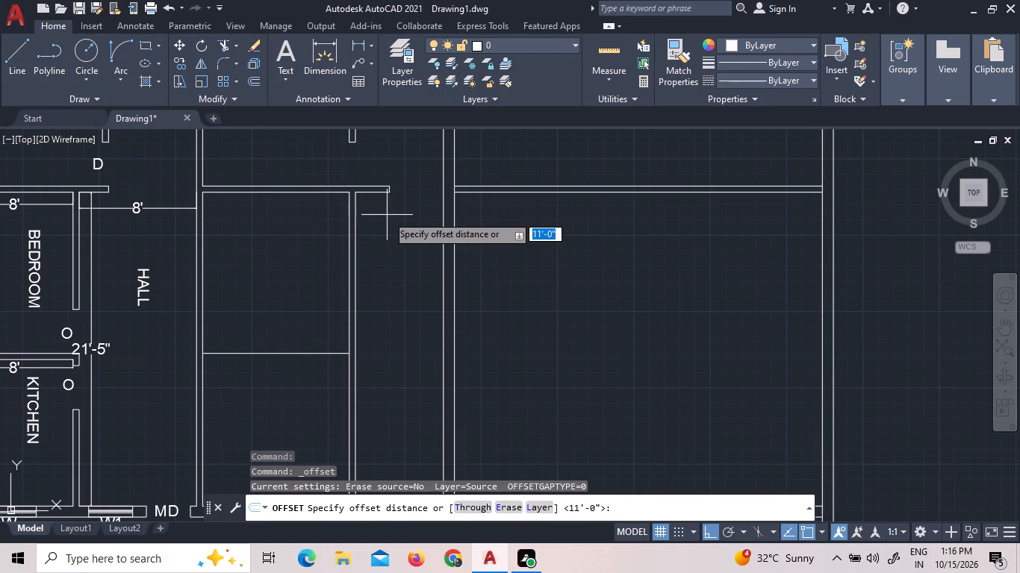
key(5)
key(shift+quotedbl)
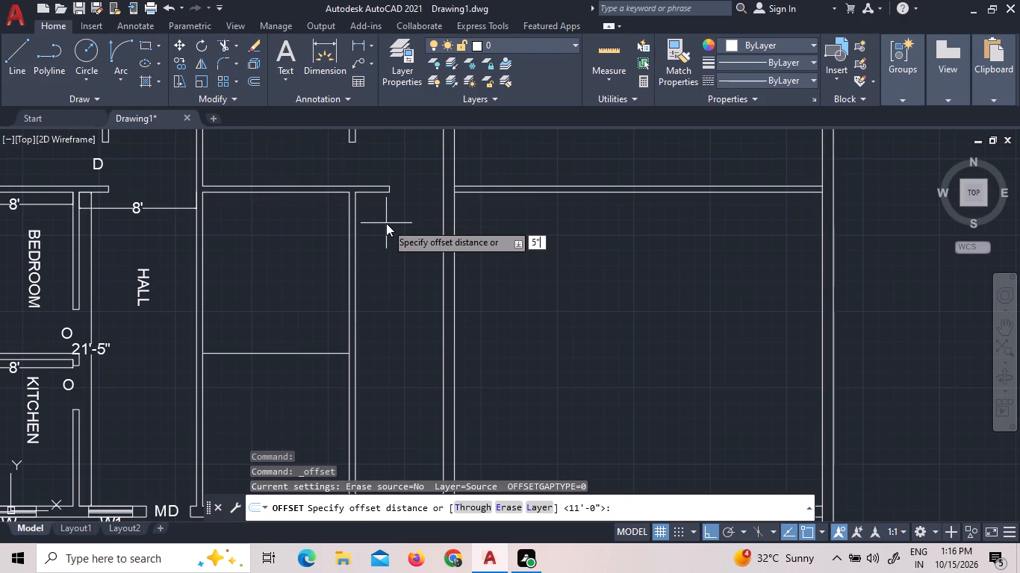
key(Return)
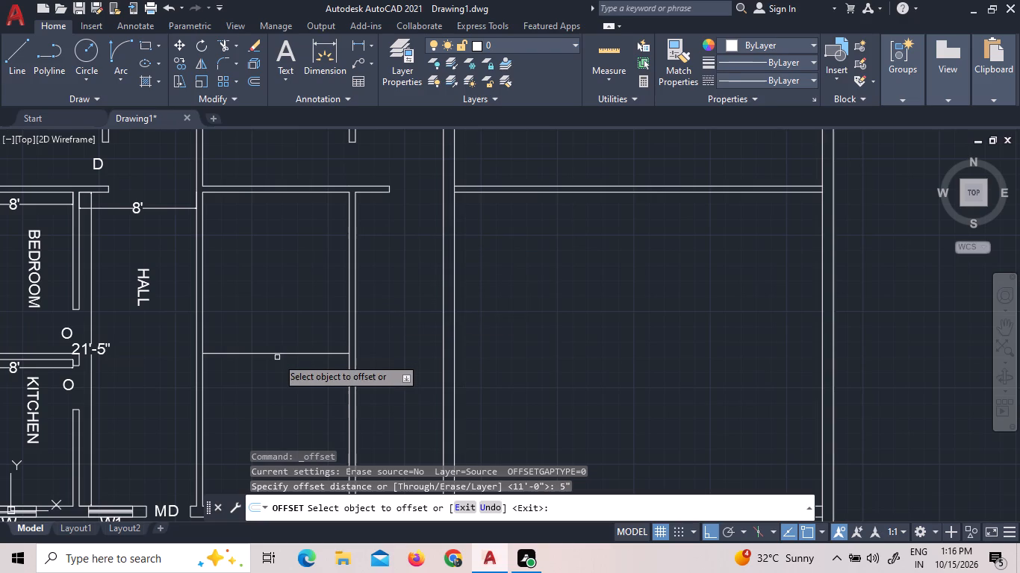
click(278, 353)
click(278, 372)
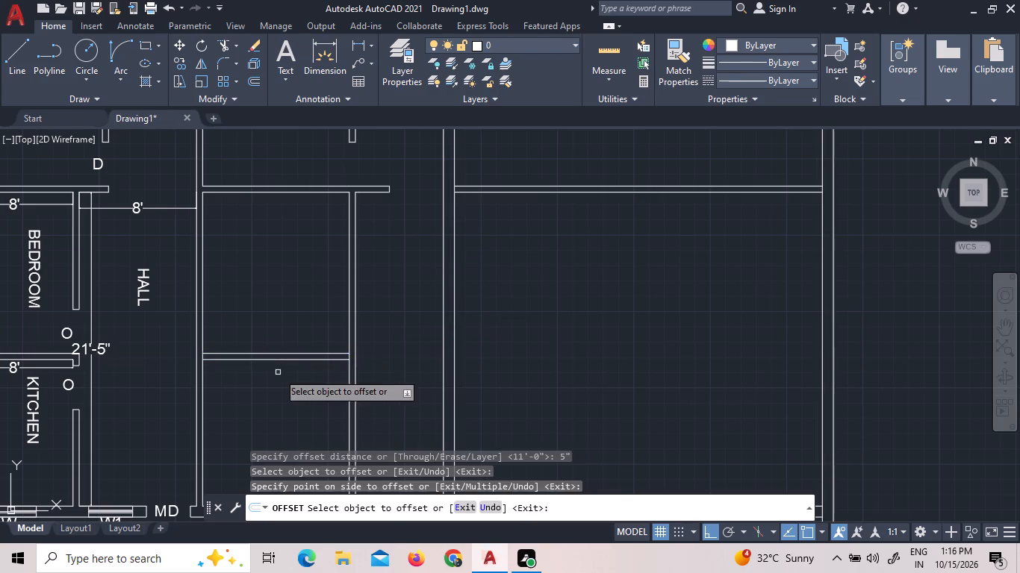
Measure the large open room east of the 9" wall, south of the third cross partition.
scroll(292, 334, down, 3)
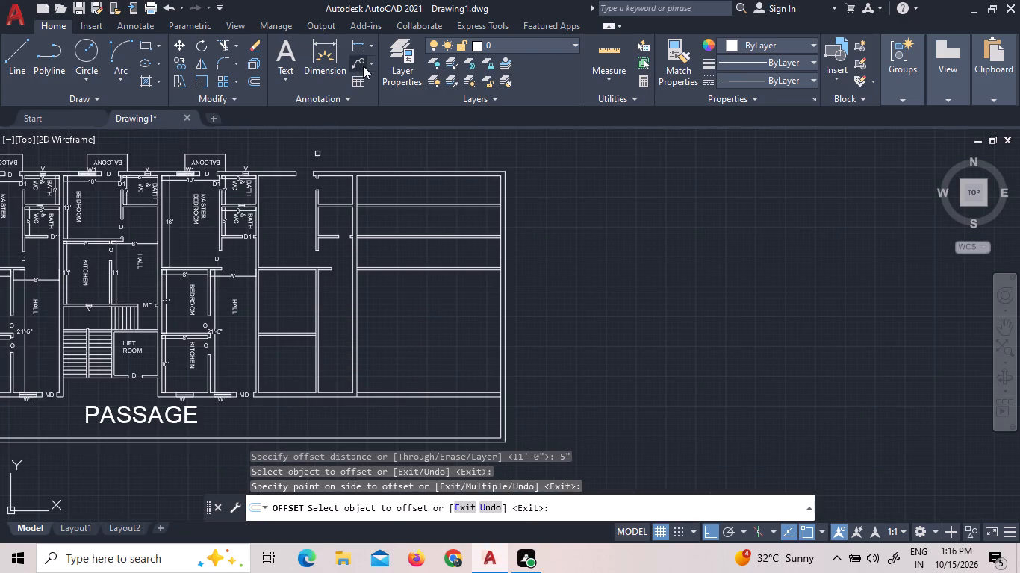
click(618, 55)
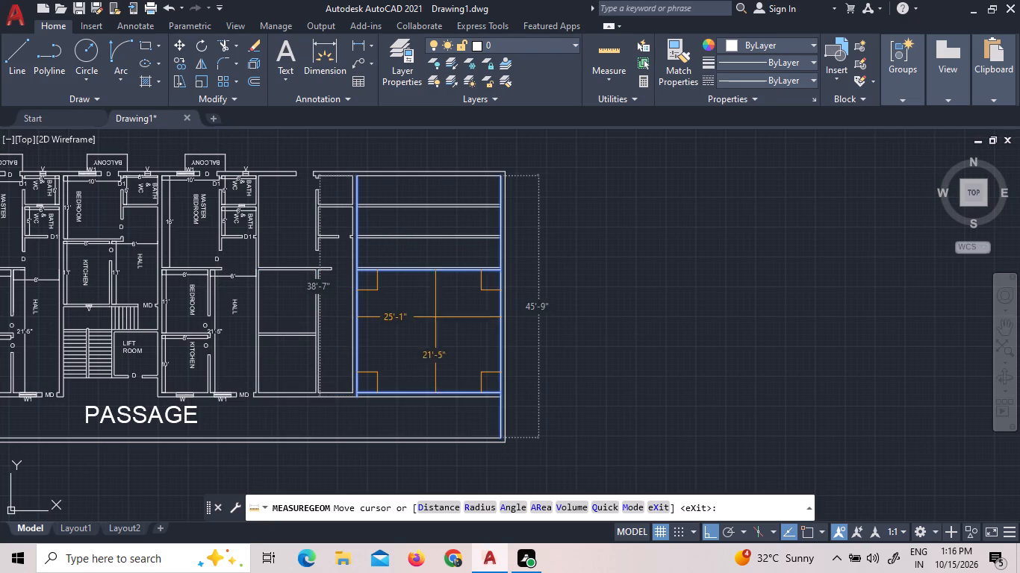
right_click(445, 310)
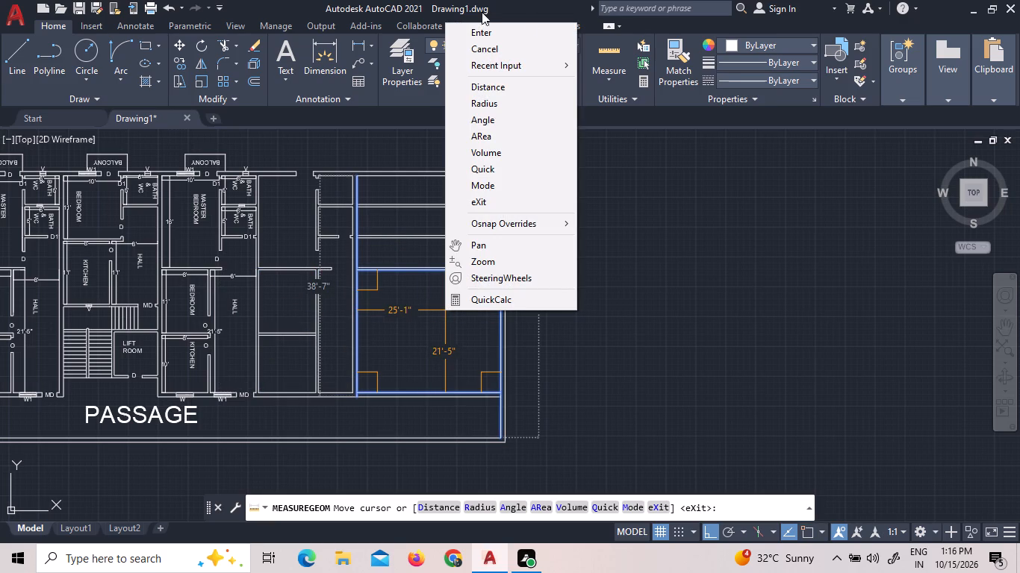
click(491, 26)
Move both faces of the first vertical partition's section south of the third cross partition 2' west.
click(330, 308)
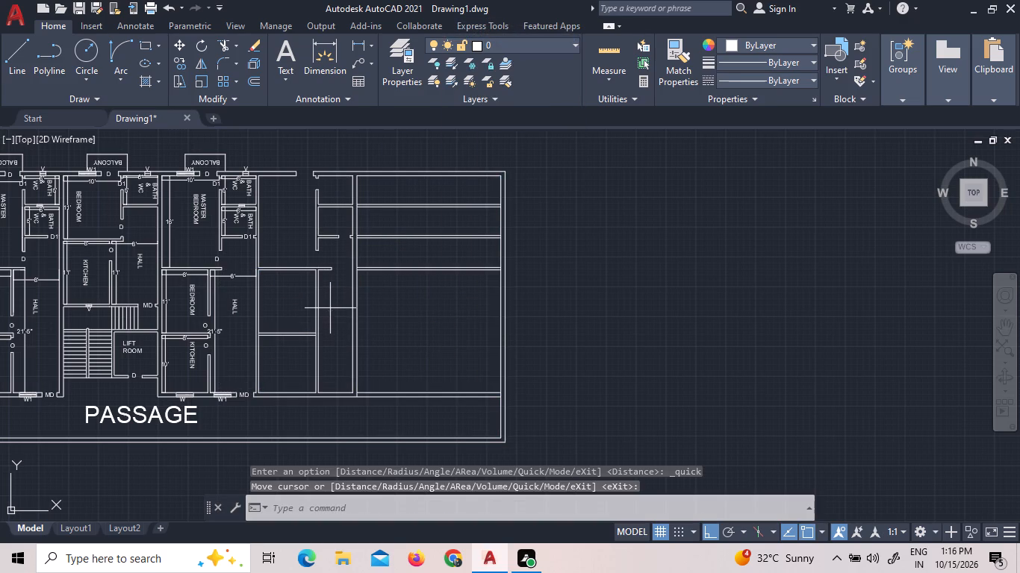
click(299, 301)
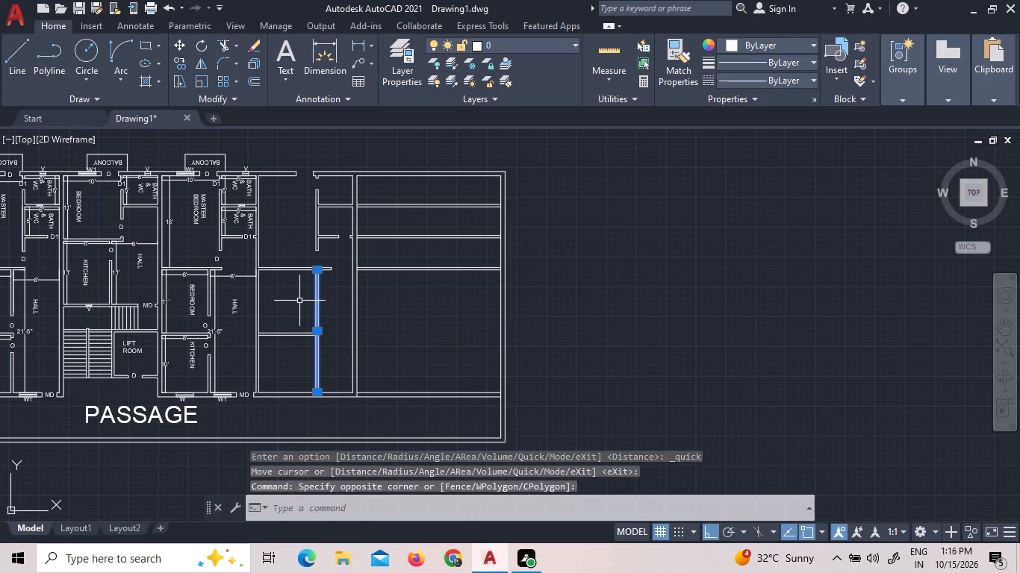
right_click(299, 299)
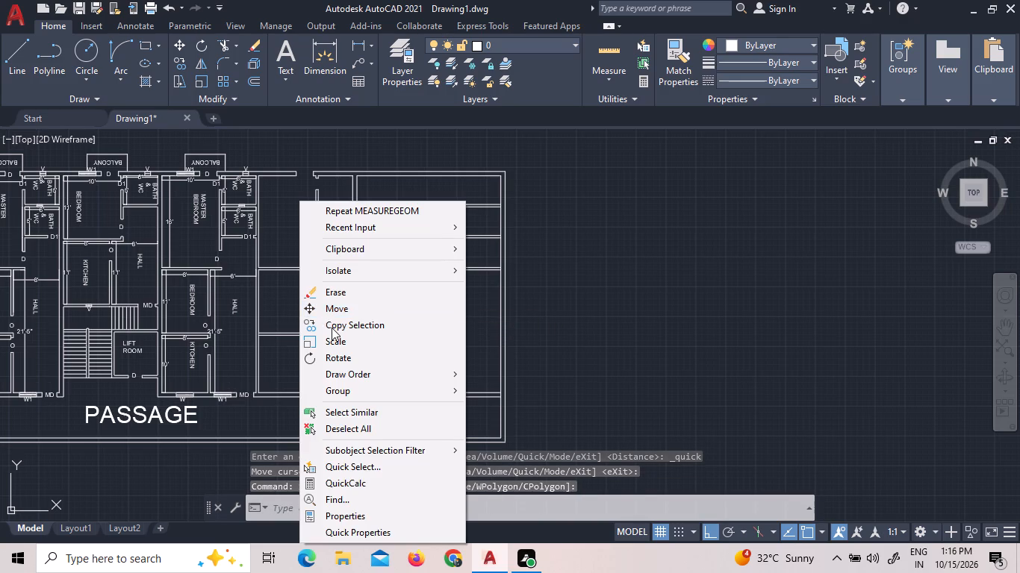
click(332, 314)
scroll(284, 393, up, 3)
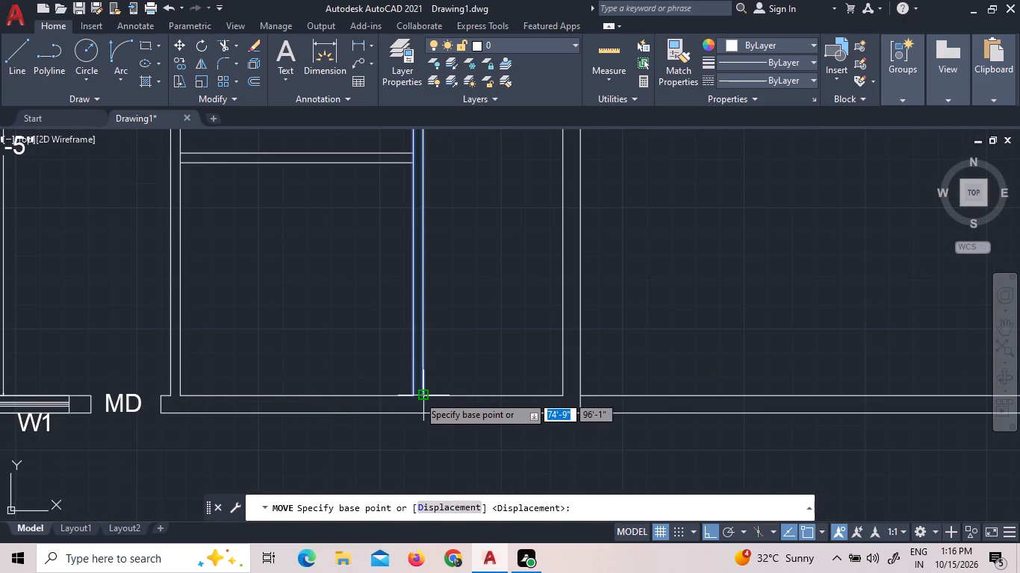
scroll(417, 396, up, 4)
click(443, 396)
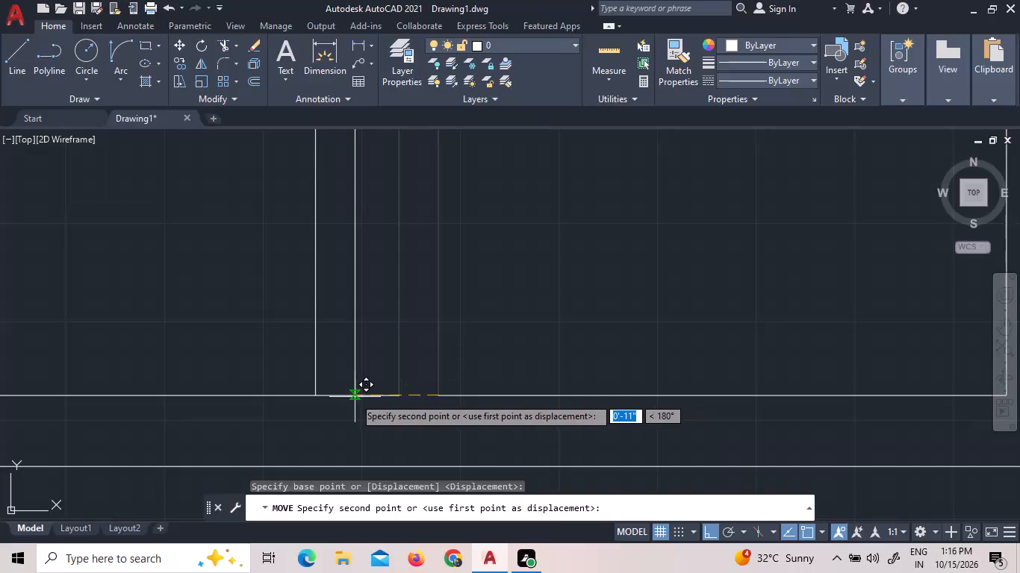
text(2')
key(Return)
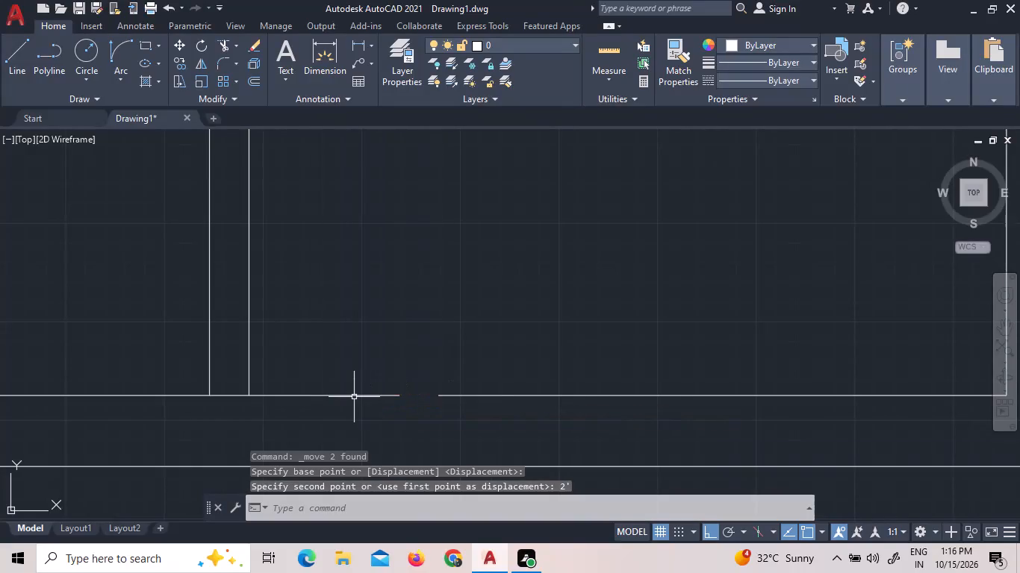
scroll(352, 400, down, 4)
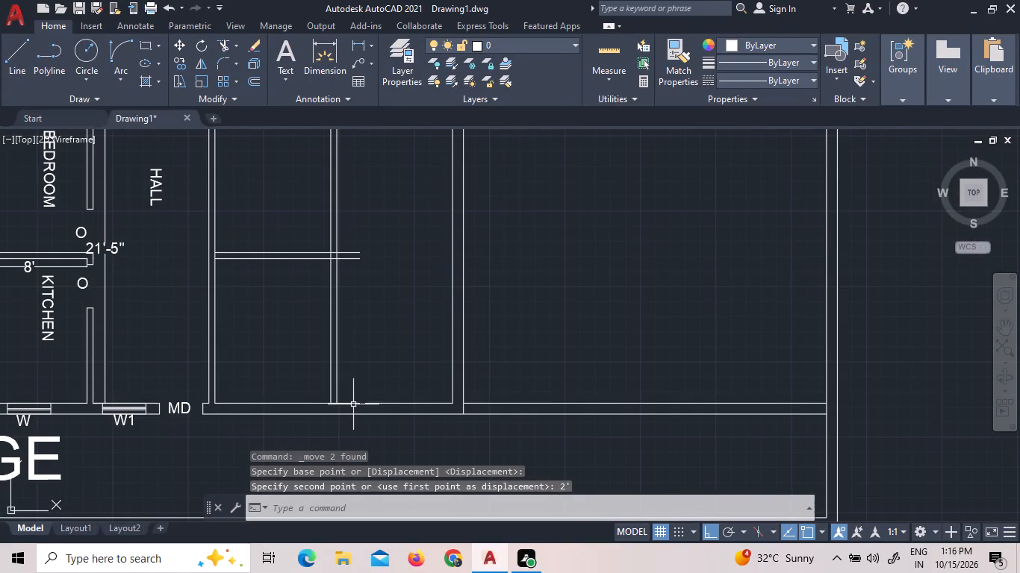
Measure the spaces around the moved vertical partition, including the strip between it and the 9" wall.
click(617, 63)
scroll(255, 257, down, 2)
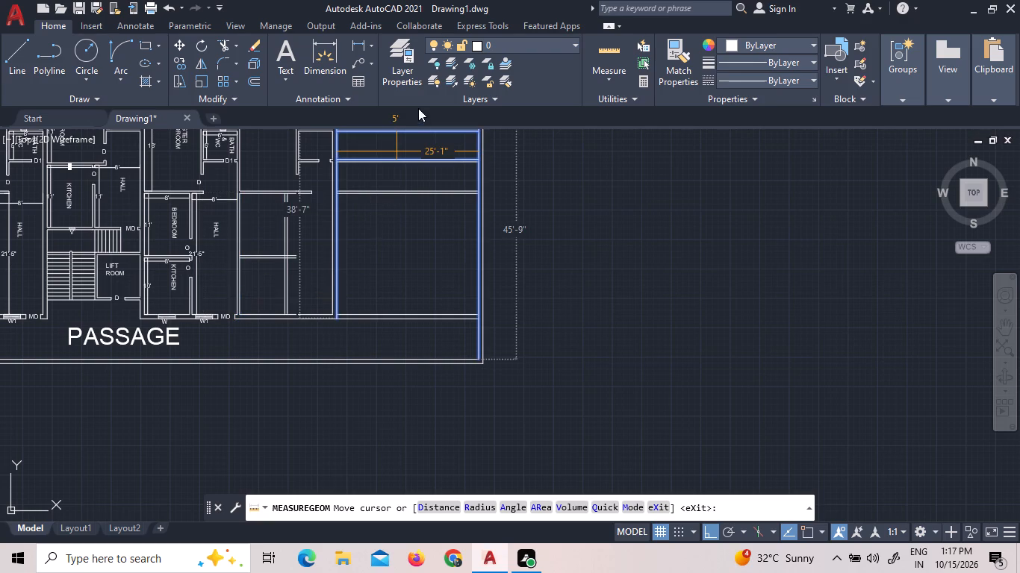
scroll(300, 196, up, 2)
key(Escape)
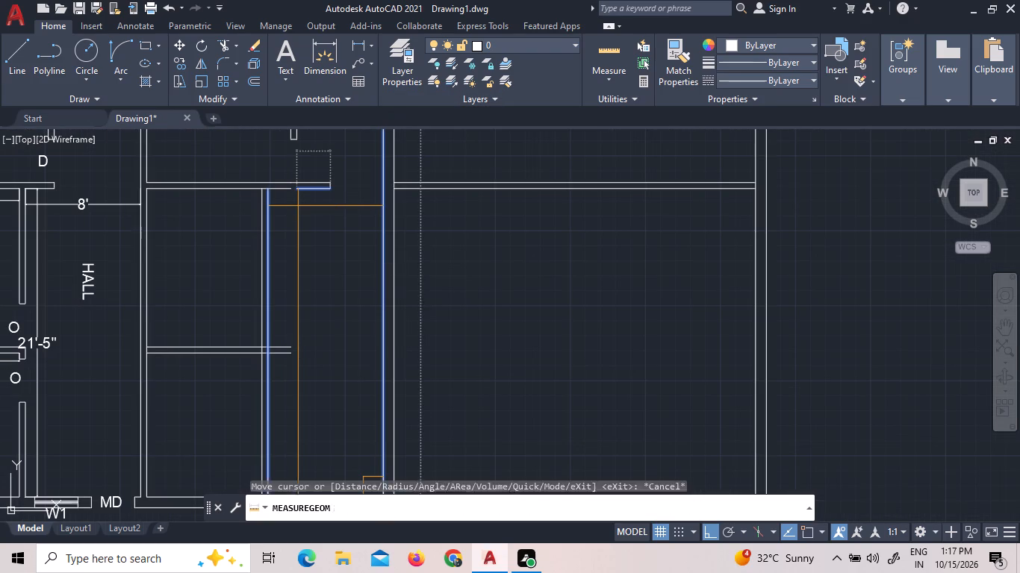
key(Escape)
key(Escape)
Join the two collinear segments of the third cross partition's south face, east of the moved vertical partition, into one line.
scroll(287, 186, up, 2)
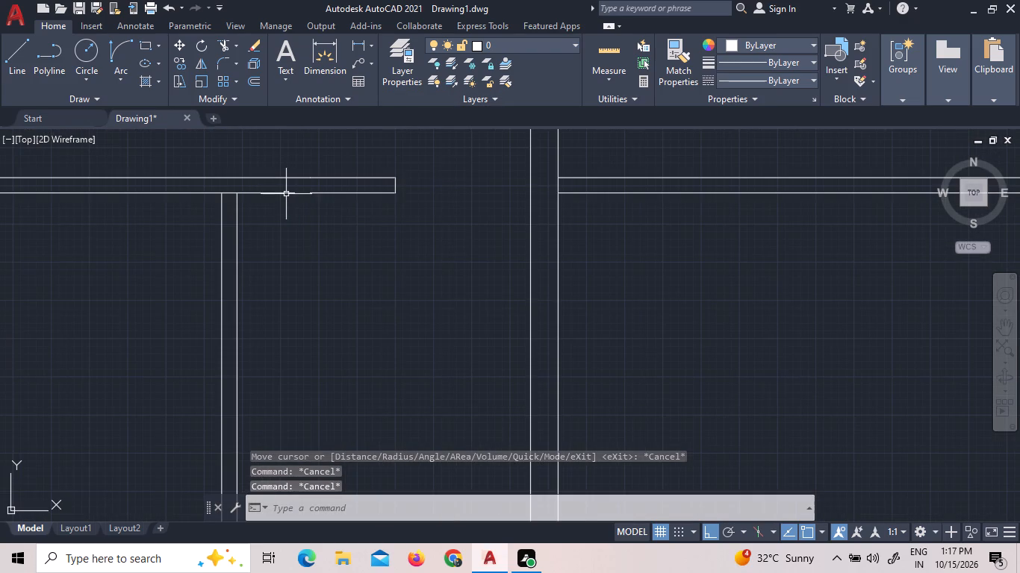
click(286, 194)
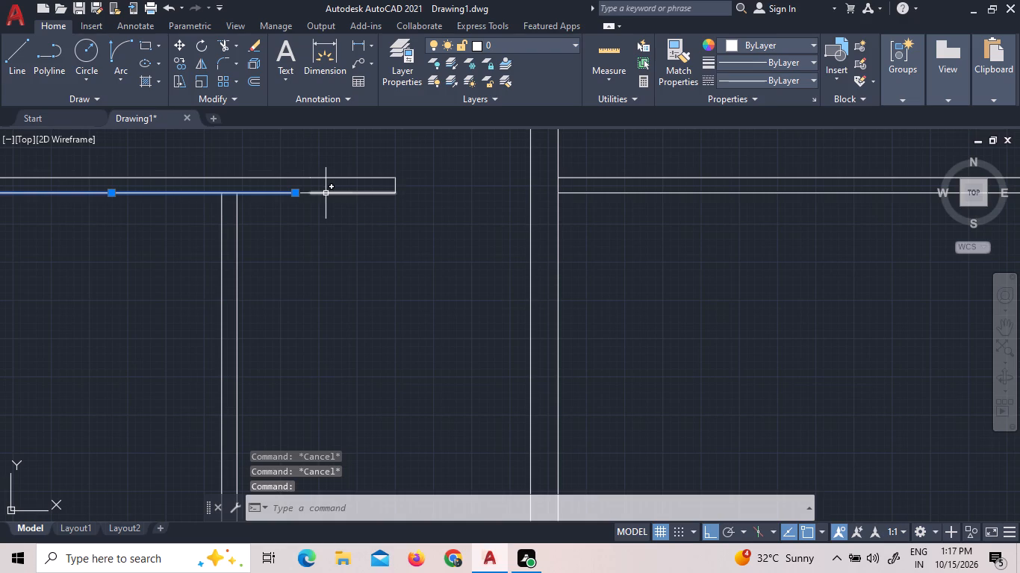
click(326, 193)
key(j)
key(space)
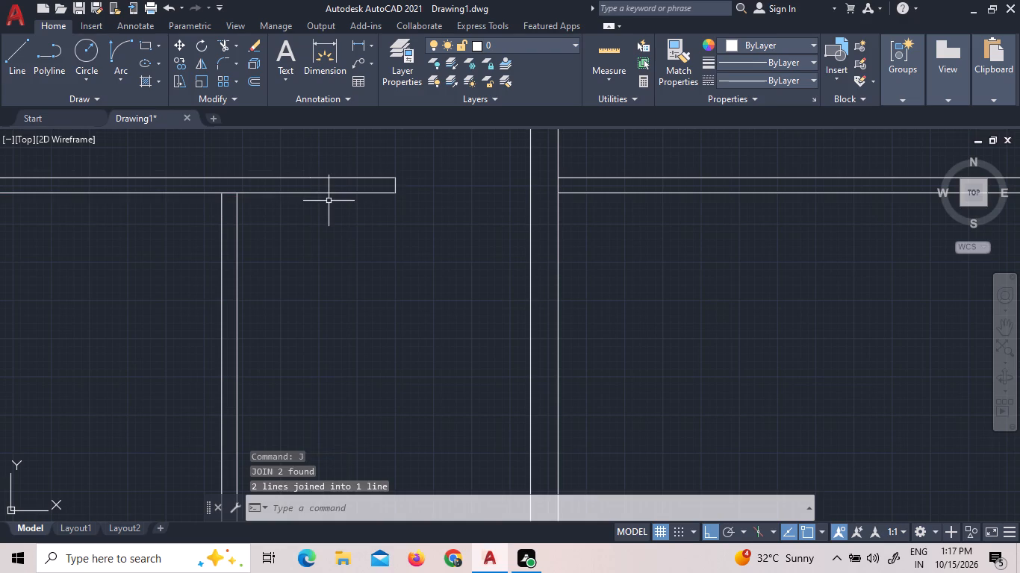
Trim the fourth cross partition's stubs east of the moved vertical partition and the lines crossing inside their junction.
scroll(315, 215, down, 3)
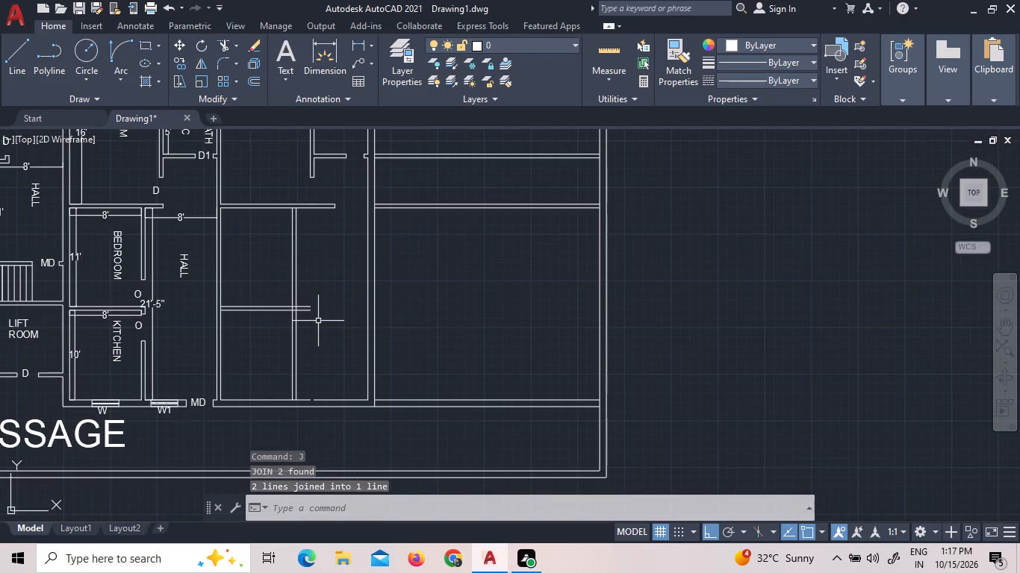
key(t)
key(r)
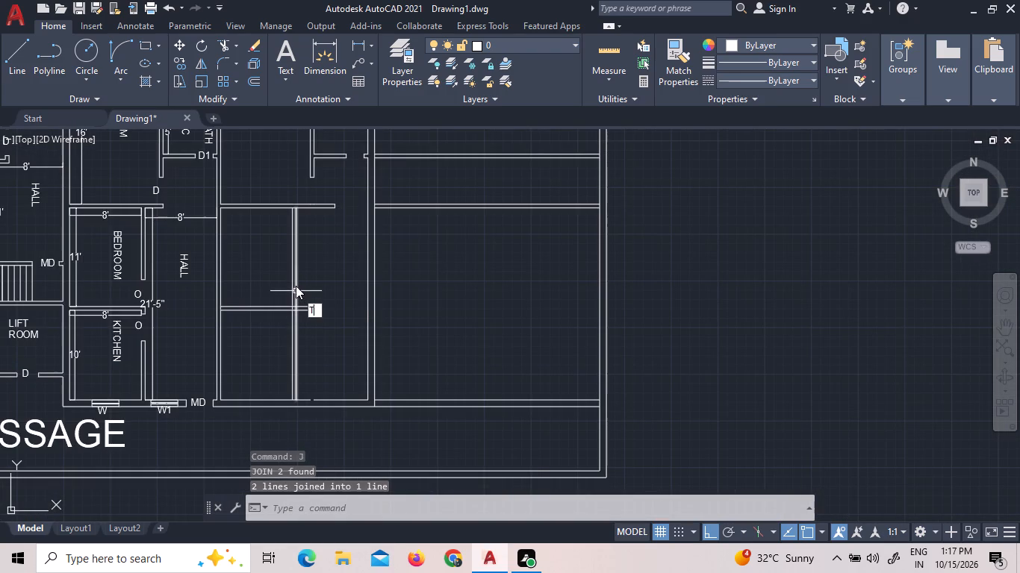
key(space)
key(space)
click(303, 301)
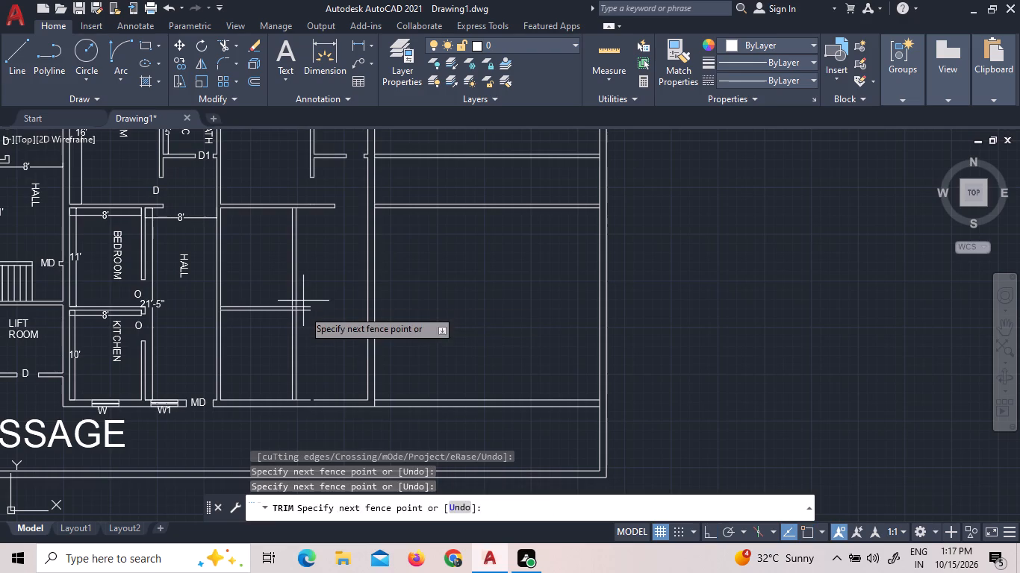
click(303, 322)
scroll(294, 310, up, 2)
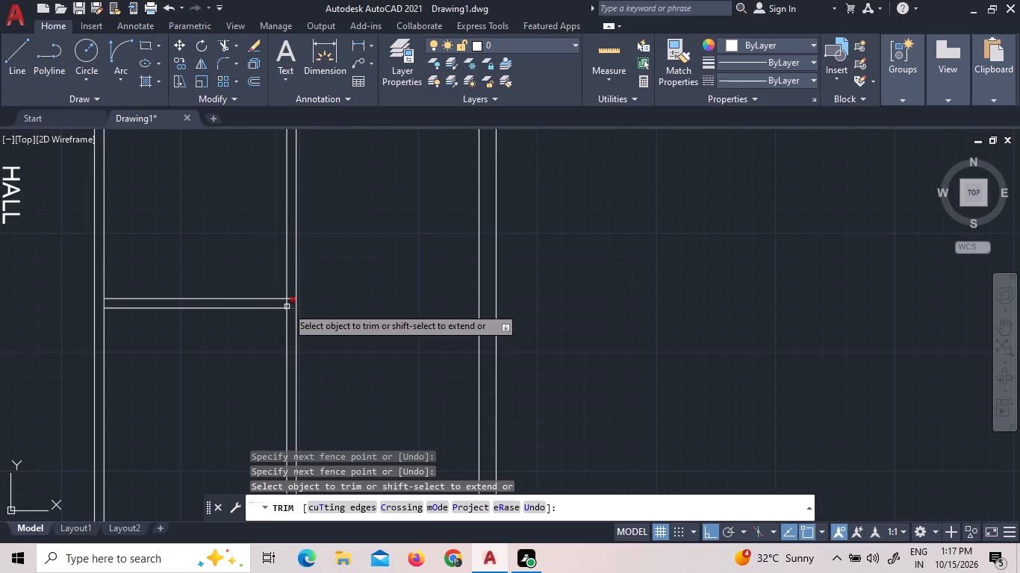
click(286, 304)
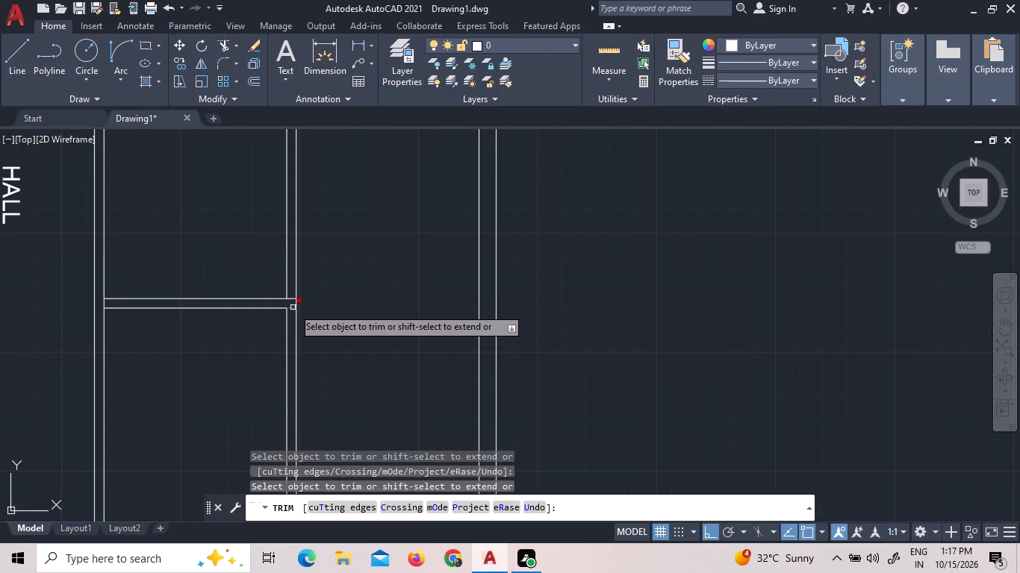
click(293, 307)
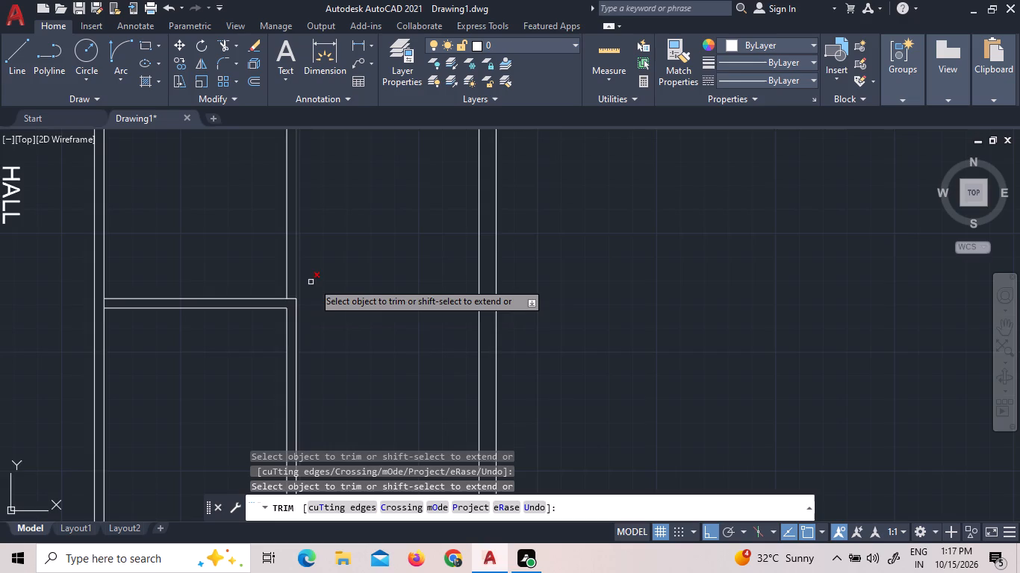
scroll(325, 287, down, 2)
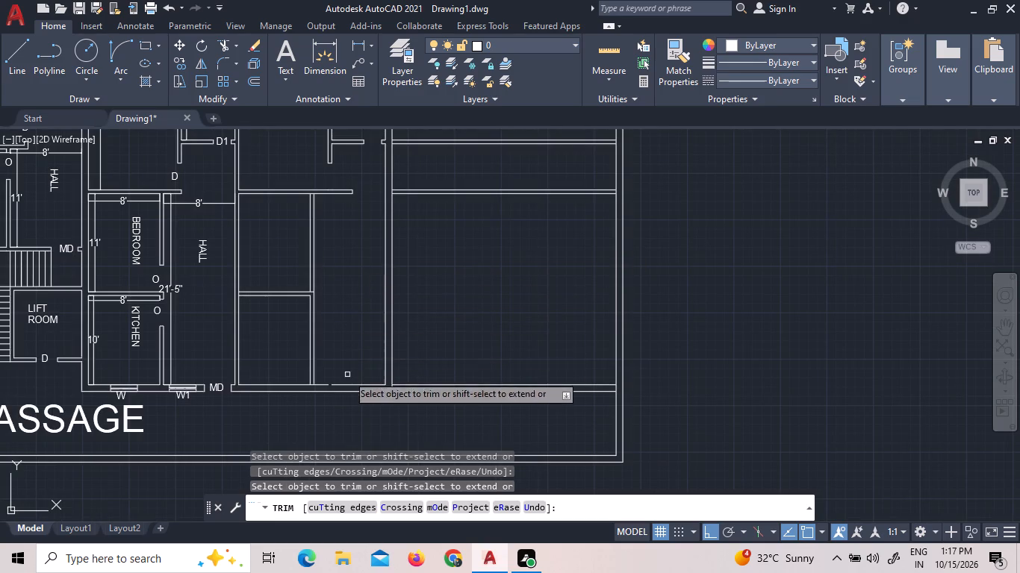
Trim the wall faces where the moved vertical partition meets the south wall and the fourth cross partition meets the west wall.
scroll(341, 379, up, 2)
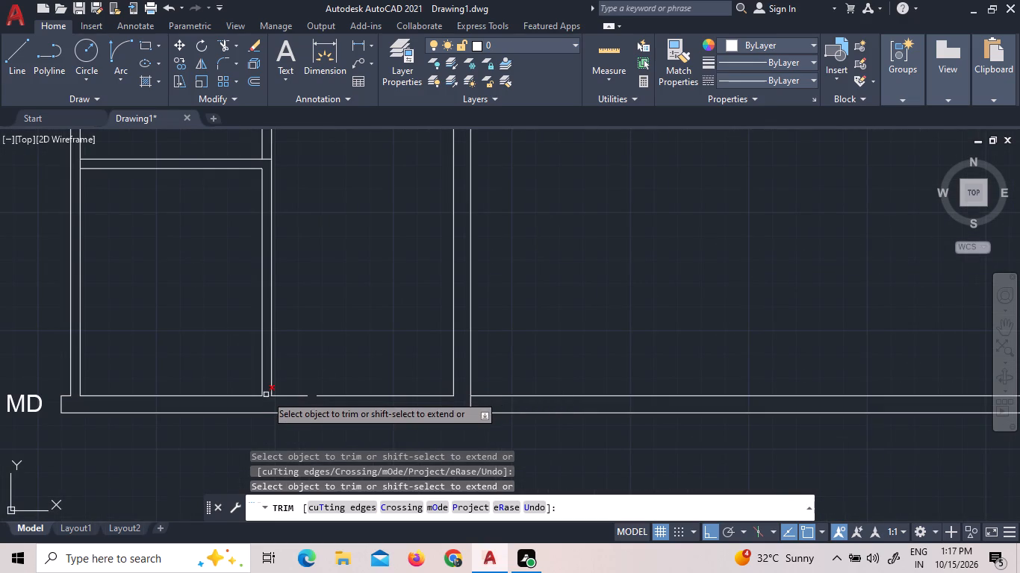
click(266, 395)
click(78, 165)
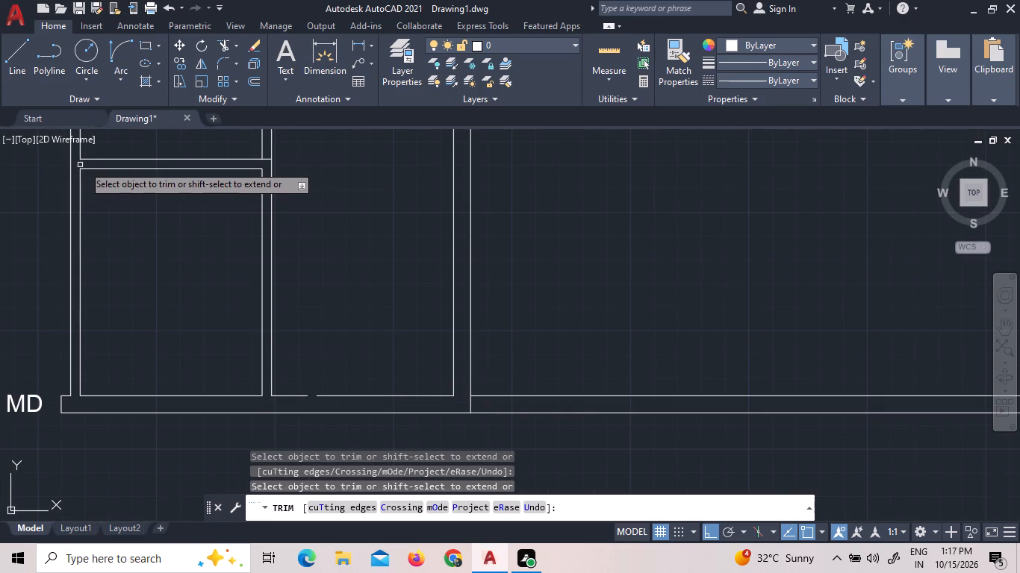
key(Escape)
key(Escape)
Join the south wall's inner face across the gap left at the vertical partition's former position.
text(J)
key(space)
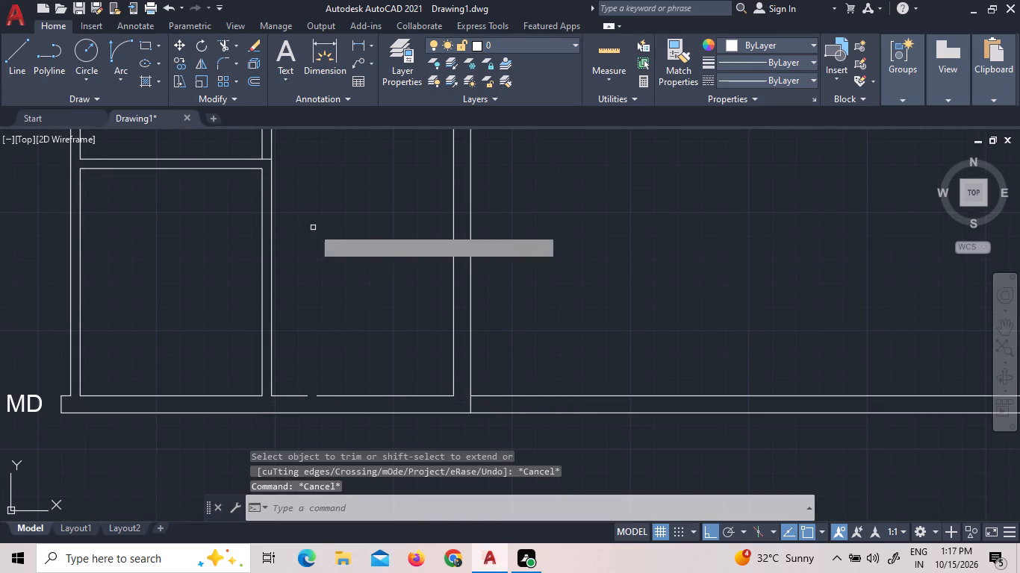
click(292, 395)
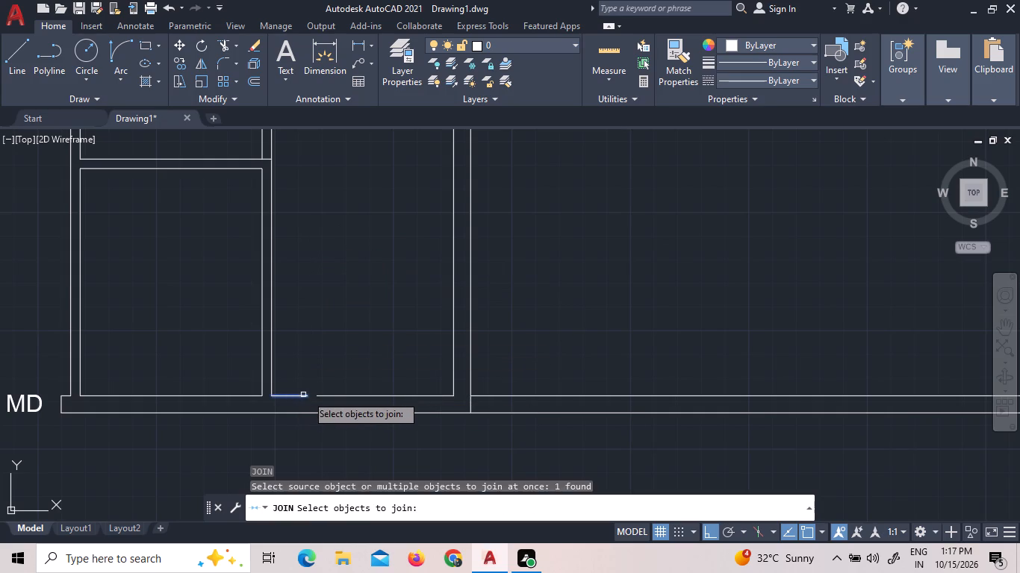
click(321, 396)
key(space)
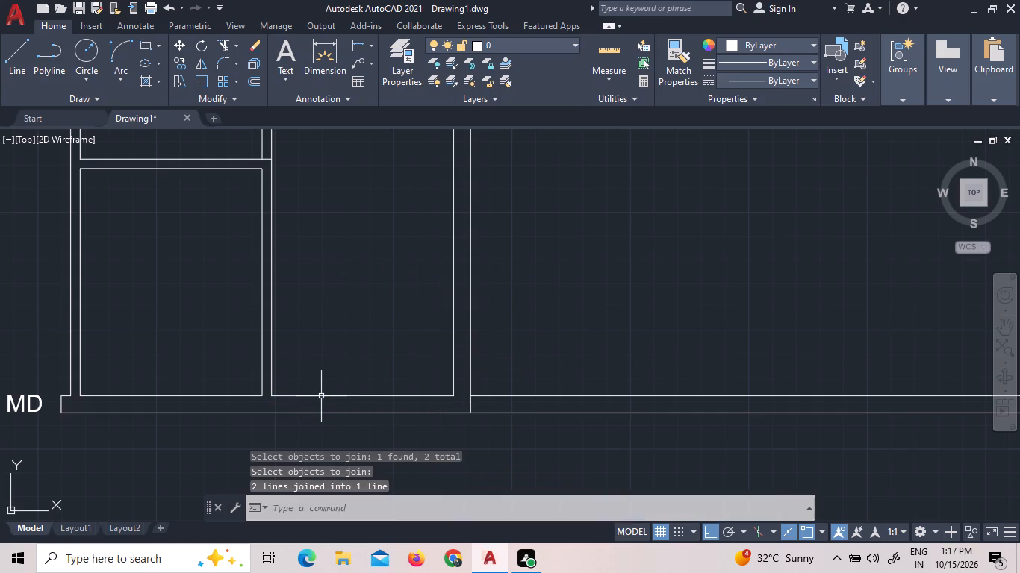
Trim the third cross partition's south face between the two faces of the moved vertical partition.
scroll(364, 393, down, 2)
scroll(329, 207, up, 2)
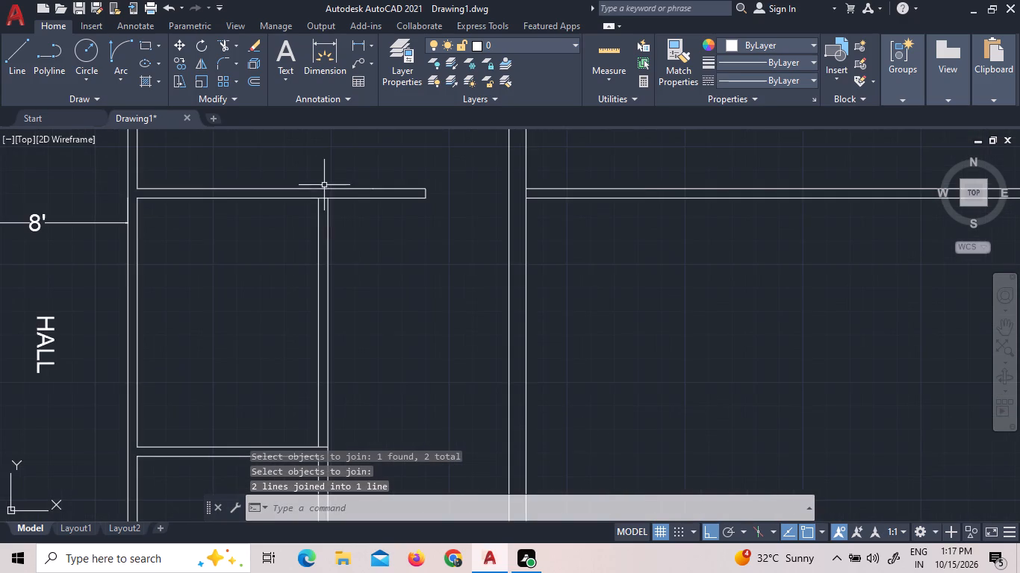
scroll(324, 185, up, 2)
text(TR)
key(space)
click(319, 216)
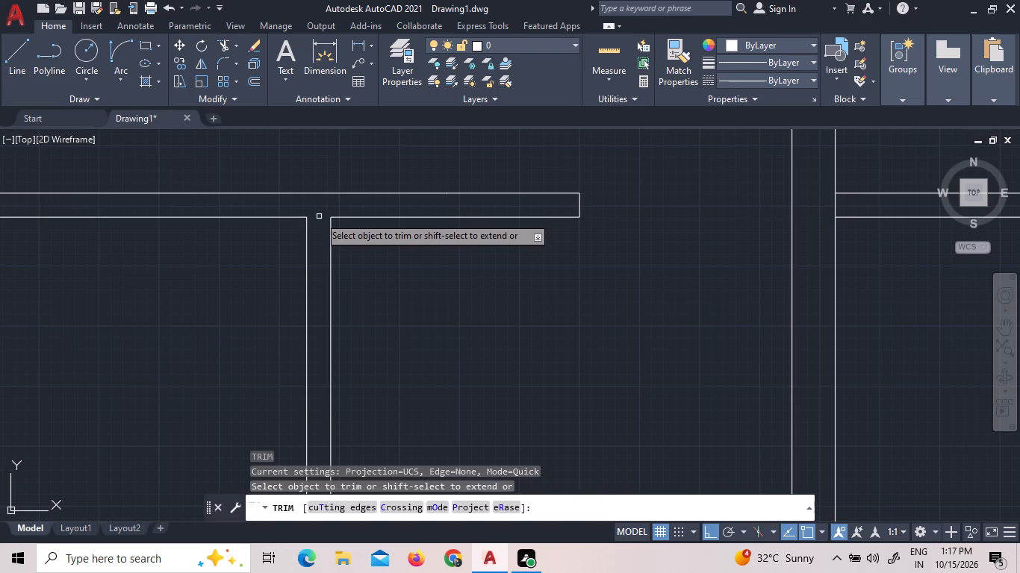
scroll(323, 211, down, 6)
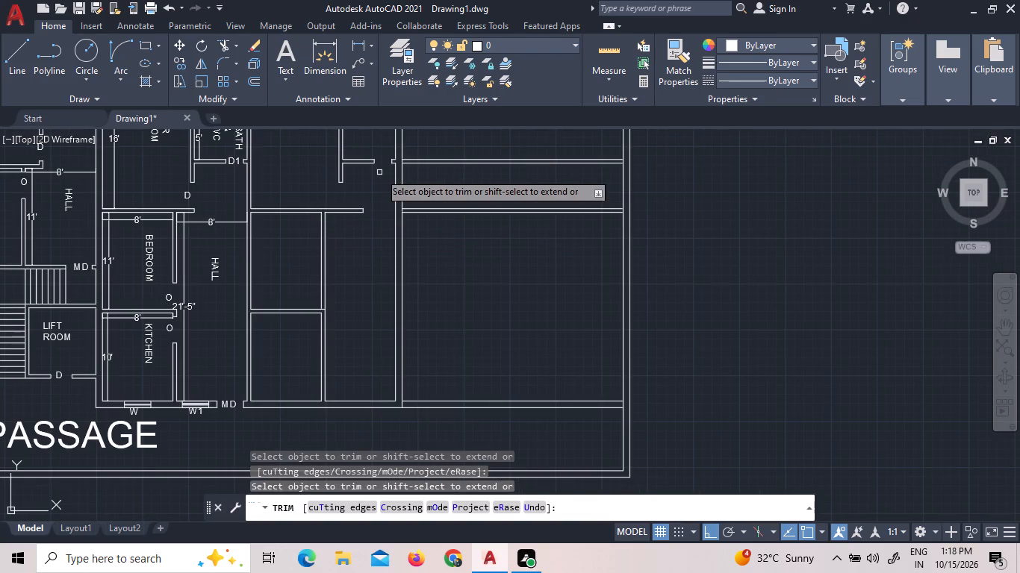
scroll(335, 316, up, 1)
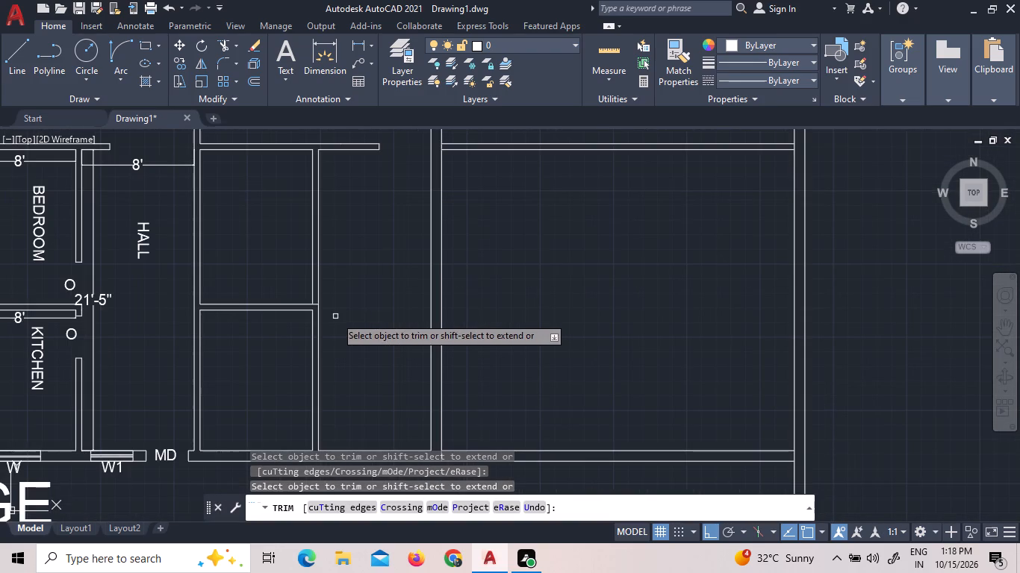
right_click(343, 310)
click(362, 320)
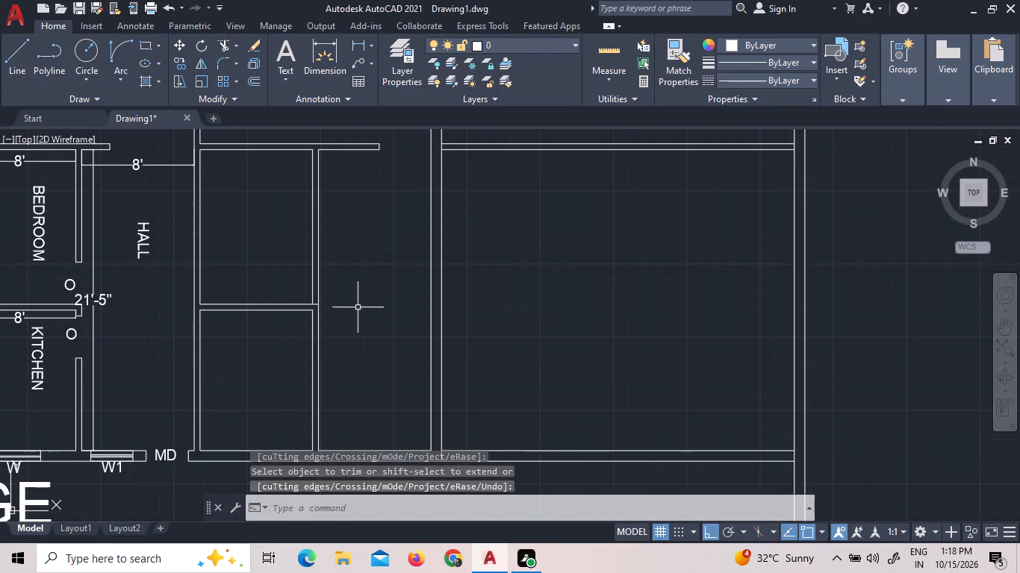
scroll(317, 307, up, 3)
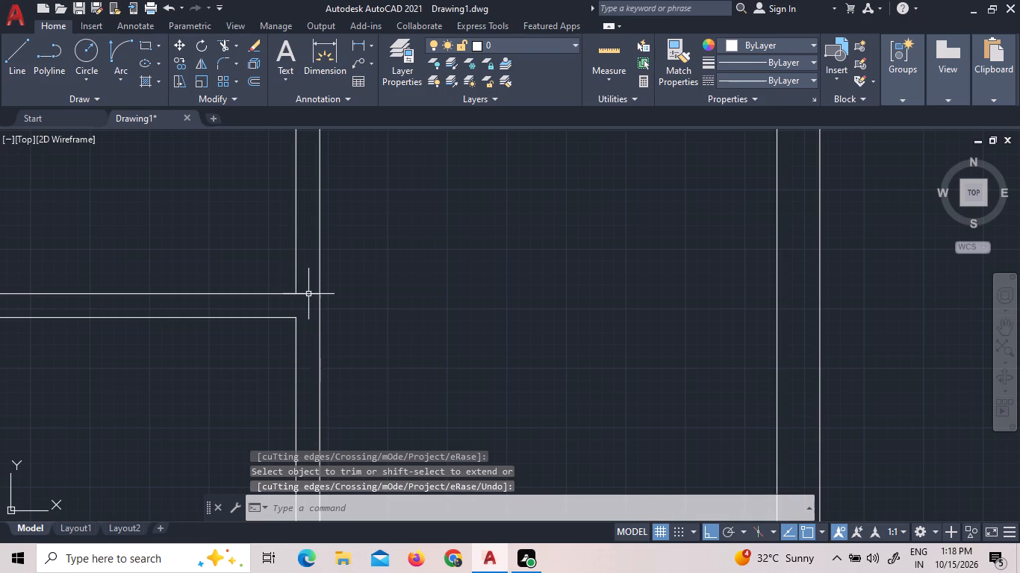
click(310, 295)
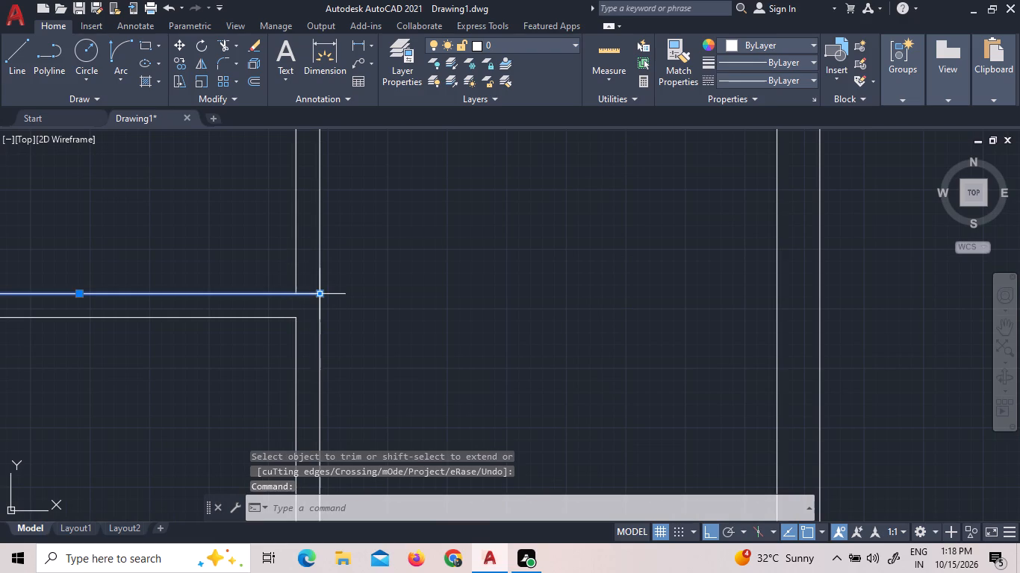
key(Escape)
Offset the fourth cross partition's north face 3' north to mark an opening in the vertical partition.
scroll(317, 290, down, 2)
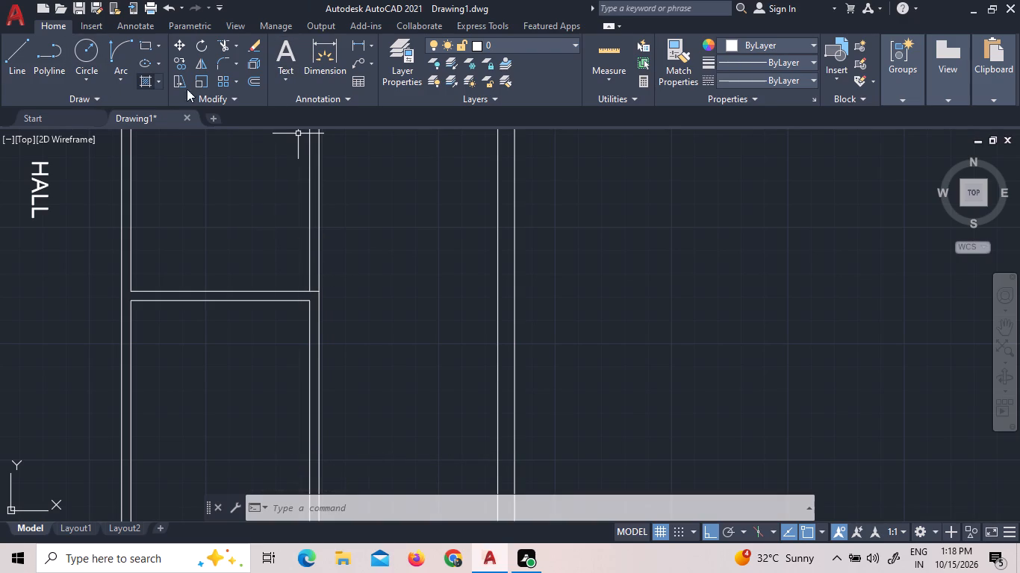
click(250, 75)
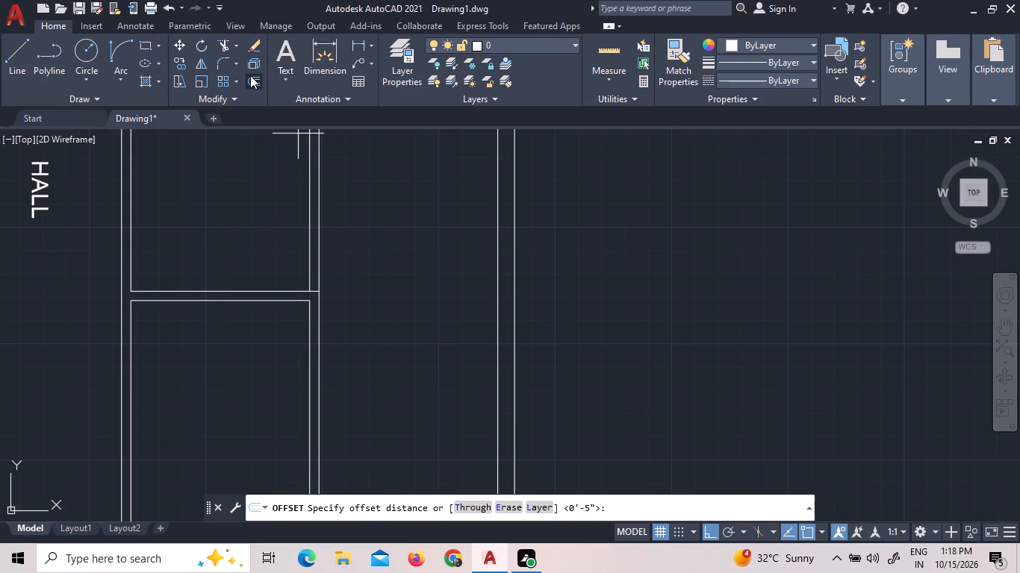
text(3')
key(Return)
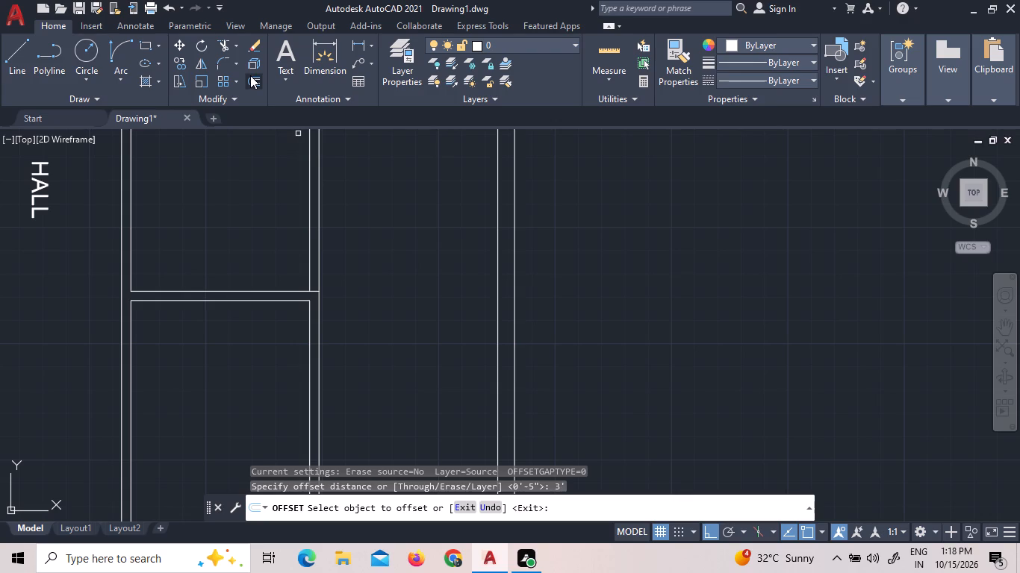
click(273, 290)
click(279, 251)
right_click(280, 245)
click(297, 258)
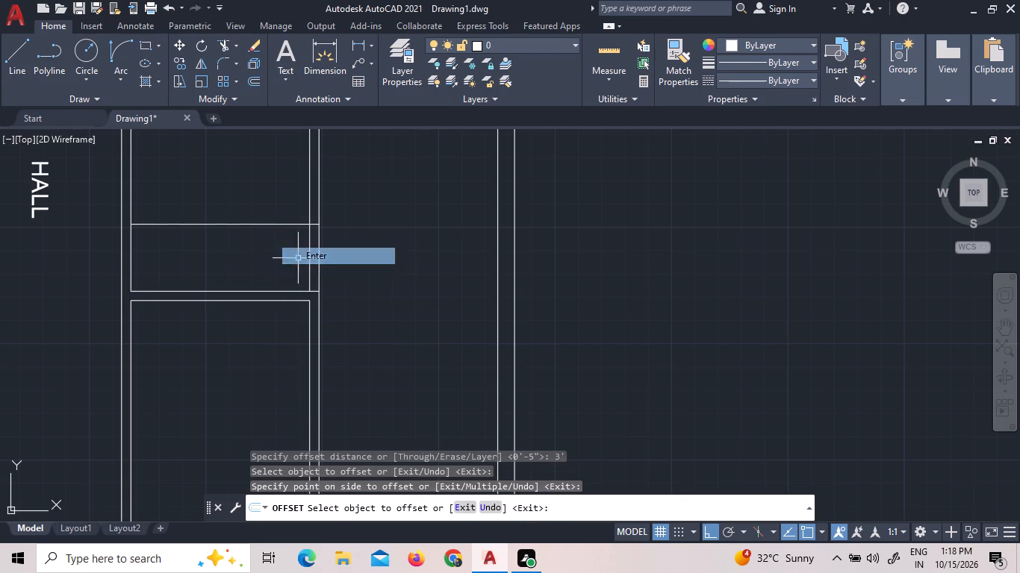
Trim the offset line inside the room and both vertical partition faces below it to cut the 3' opening.
click(224, 43)
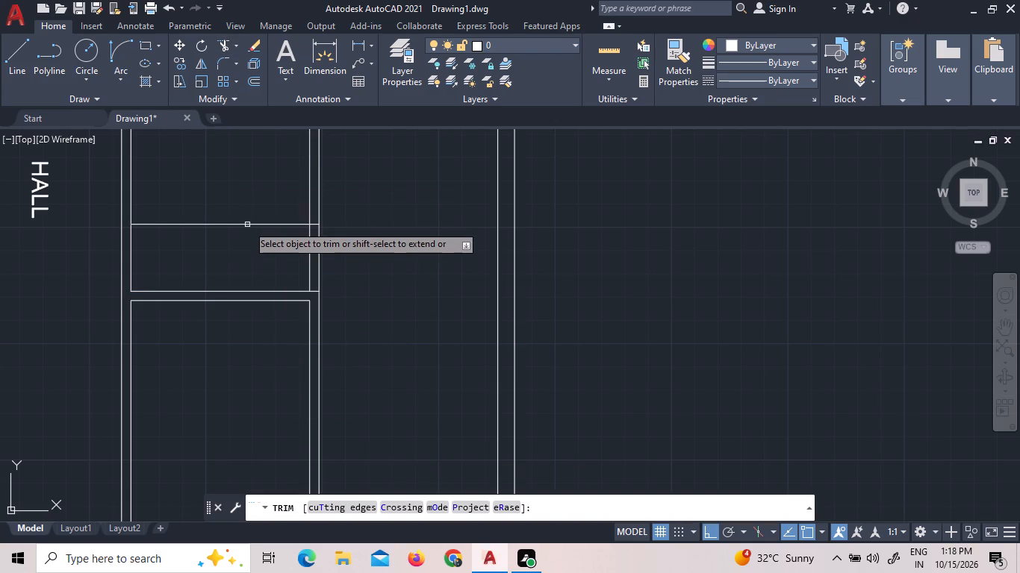
click(247, 225)
click(308, 254)
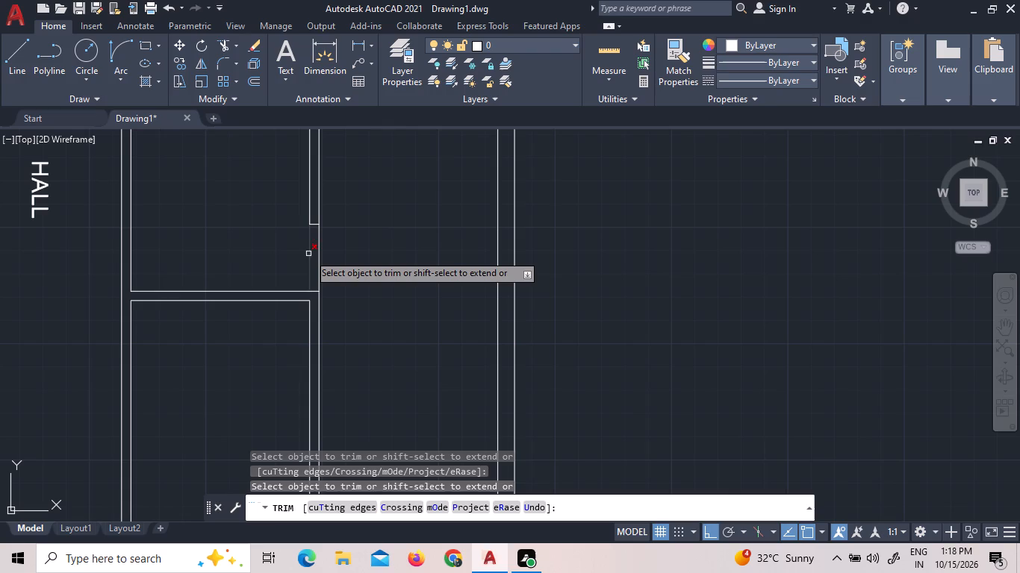
click(318, 251)
right_click(304, 249)
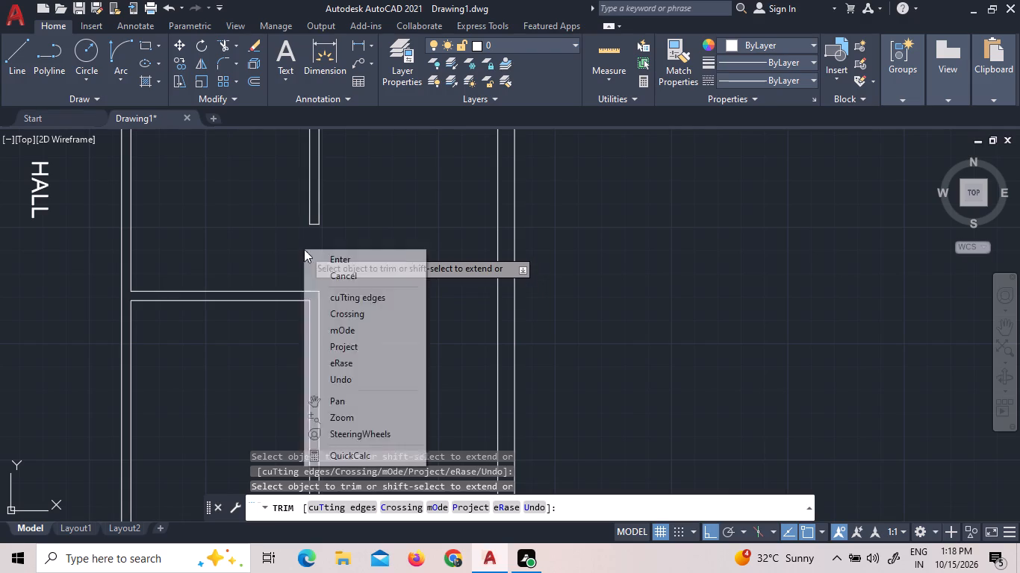
click(317, 256)
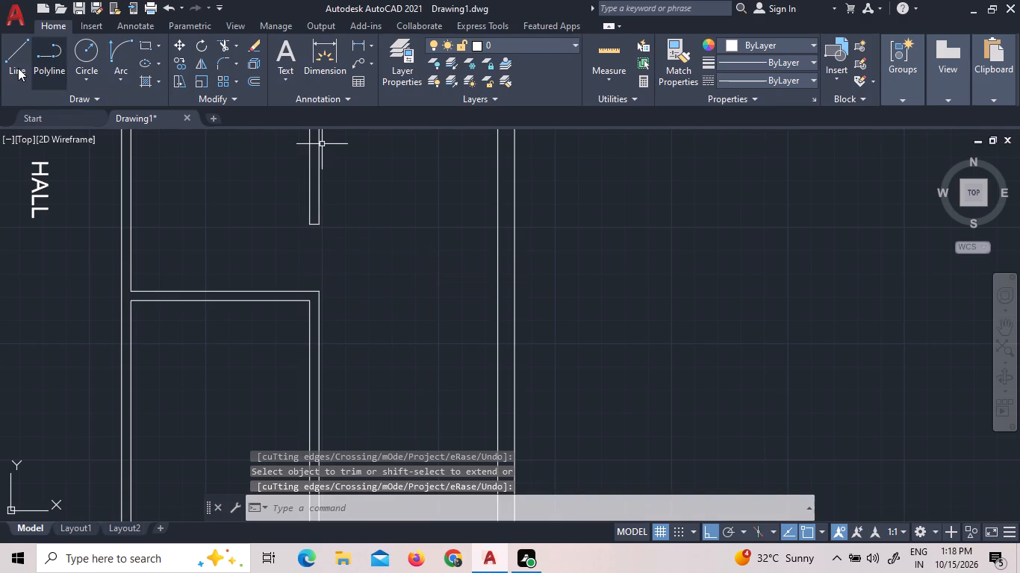
Draw a short line across the vertical partition's thickness at its corner with the fourth cross partition's south face.
click(18, 68)
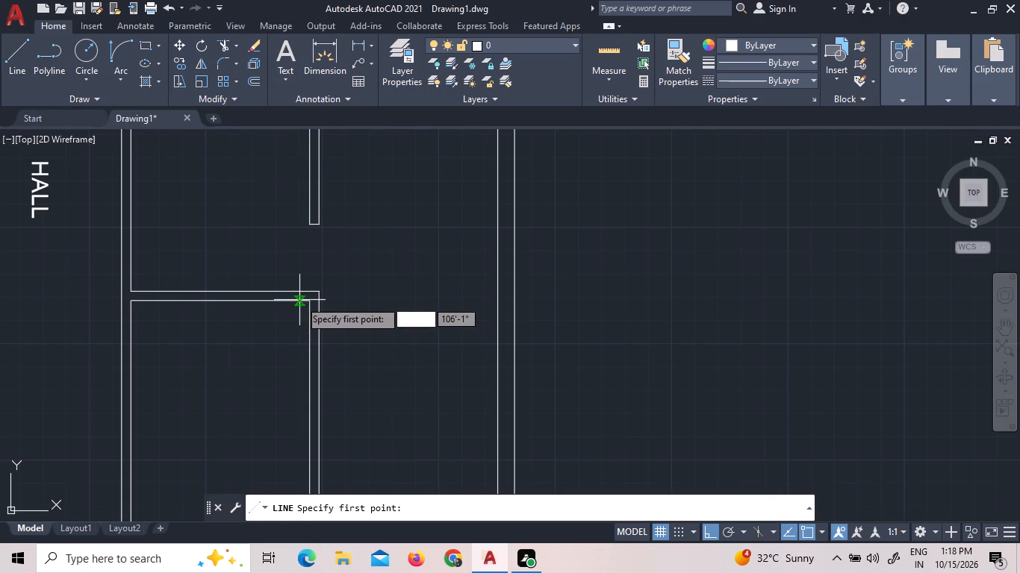
click(306, 302)
scroll(336, 308, up, 3)
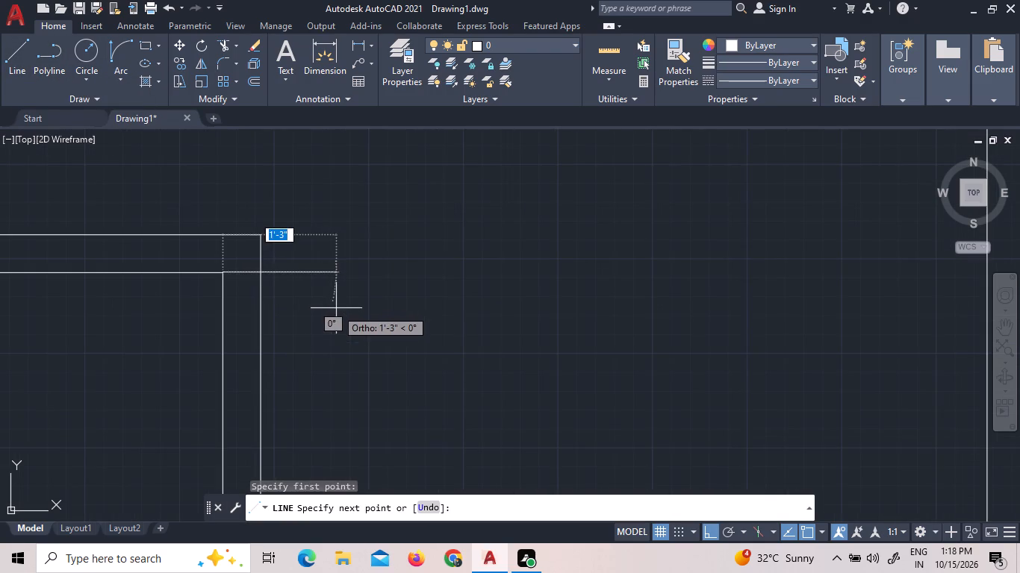
click(264, 268)
right_click(264, 266)
click(282, 276)
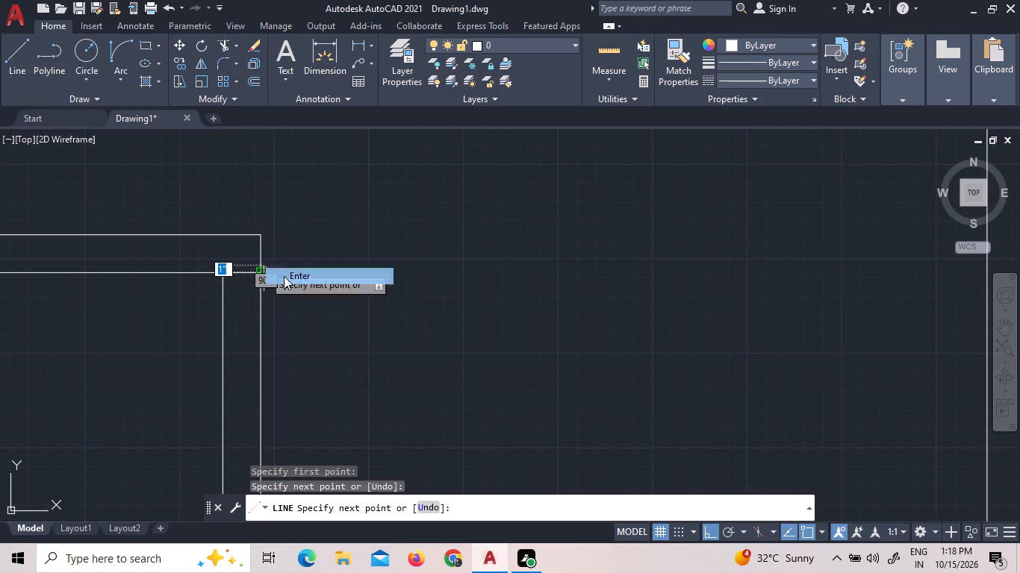
scroll(383, 234, down, 3)
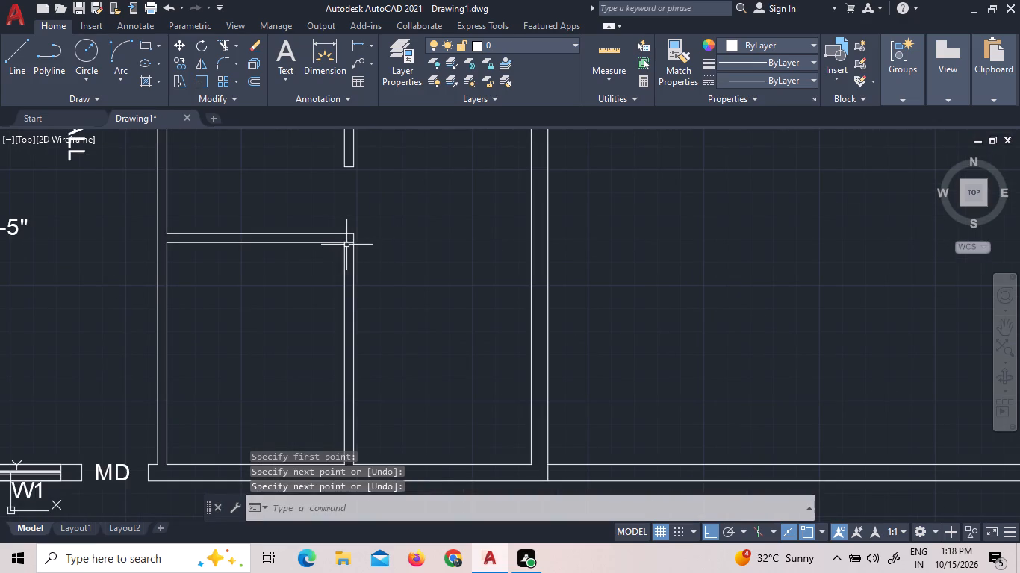
scroll(349, 243, up, 3)
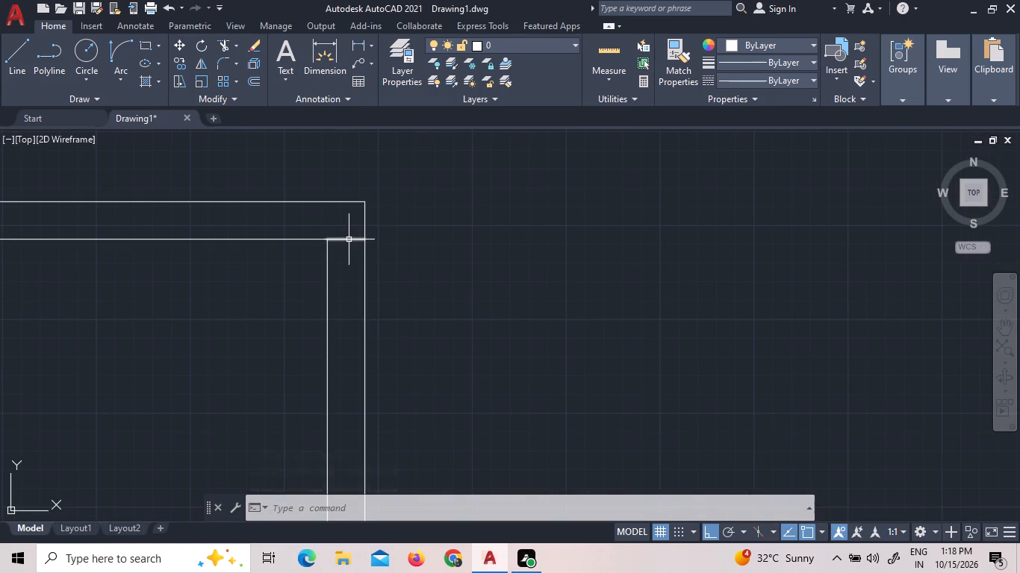
Offset the short line across the vertical partition at the fourth cross partition 5" to the south.
click(349, 239)
click(249, 82)
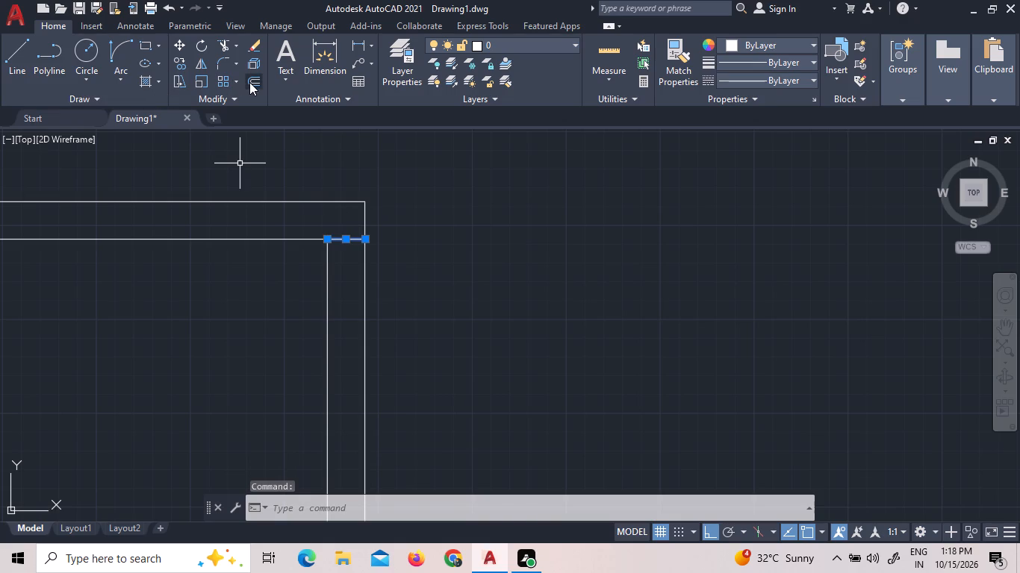
key(5)
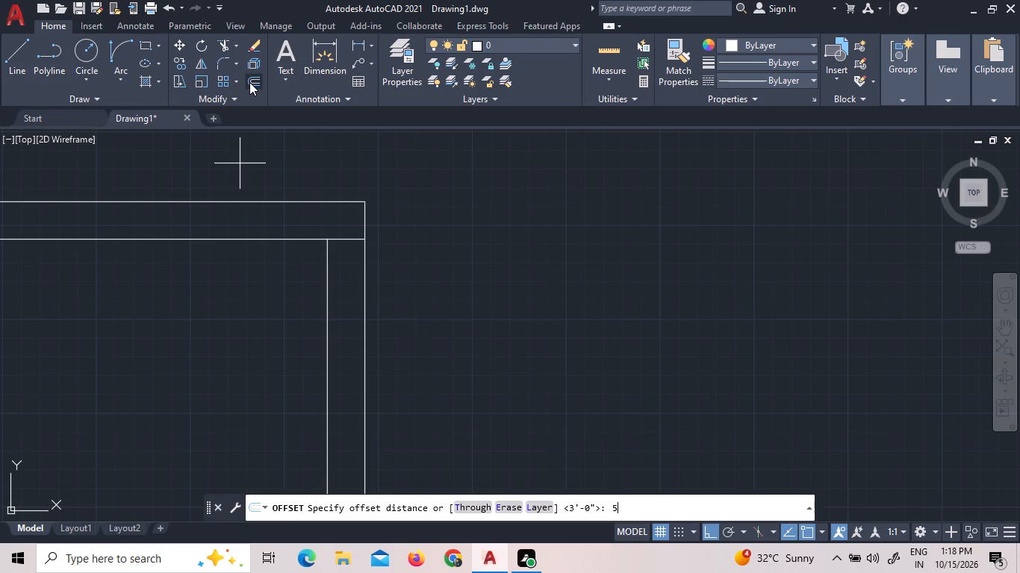
key(shift+quotedbl)
key(Return)
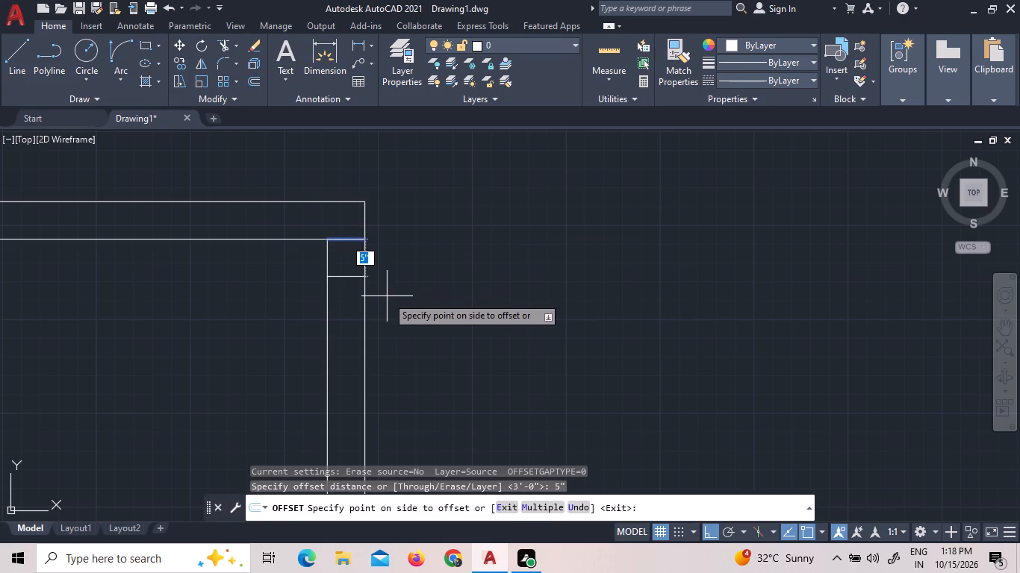
click(355, 302)
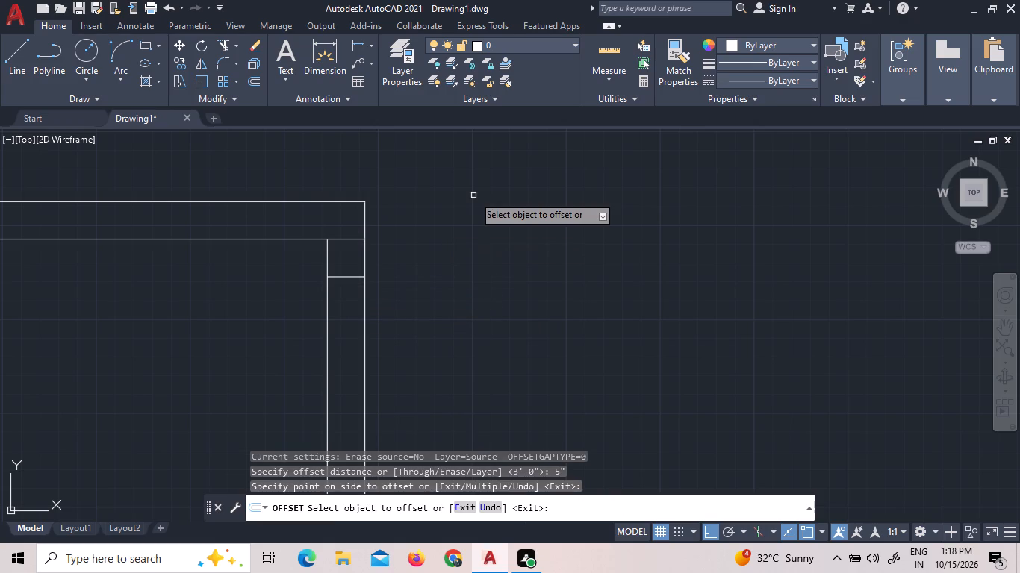
Offset the new short line 3' further south across the vertical partition to mark the second opening.
scroll(469, 181, down, 2)
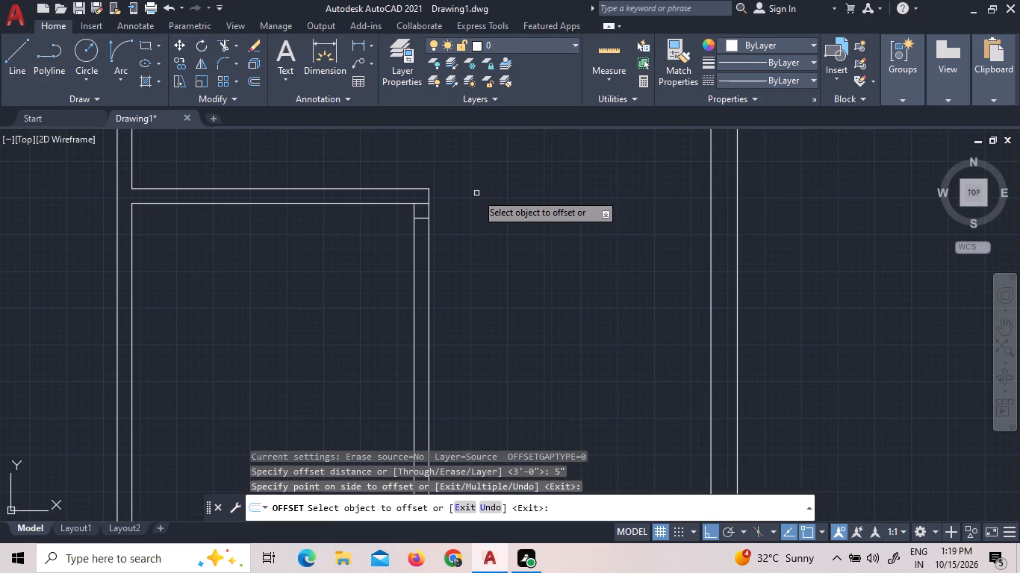
scroll(472, 214, down, 2)
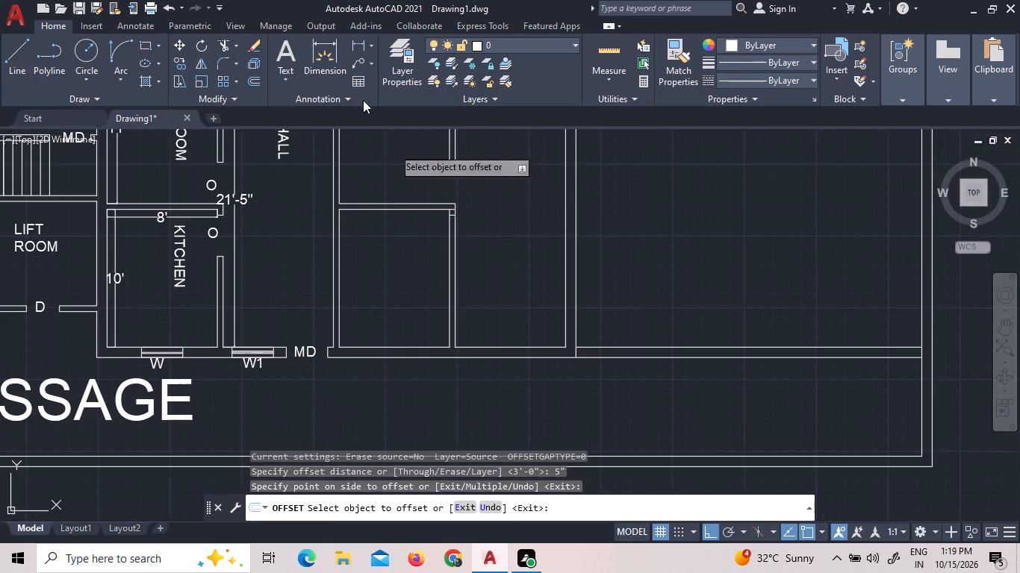
click(261, 86)
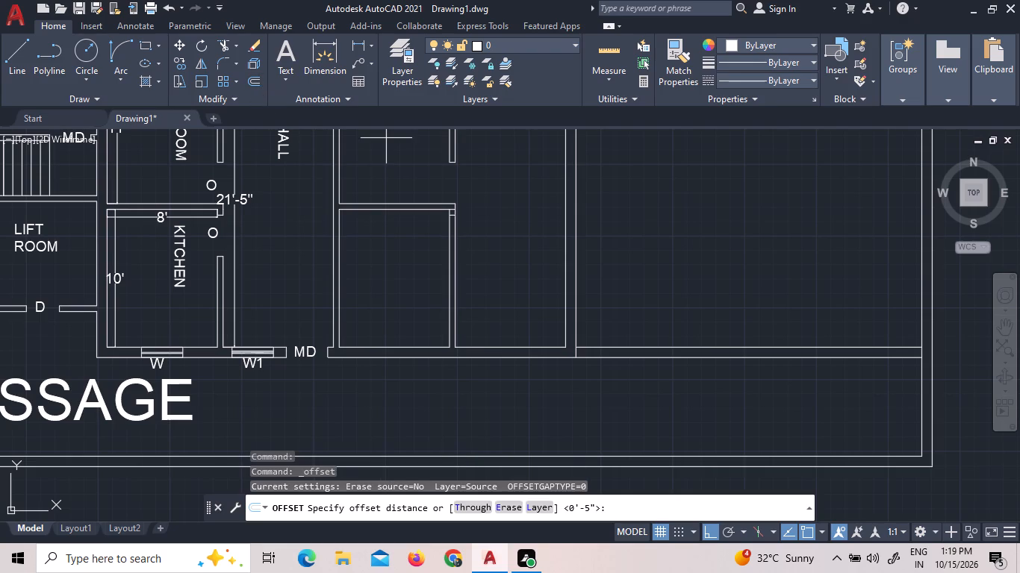
scroll(450, 224, up, 4)
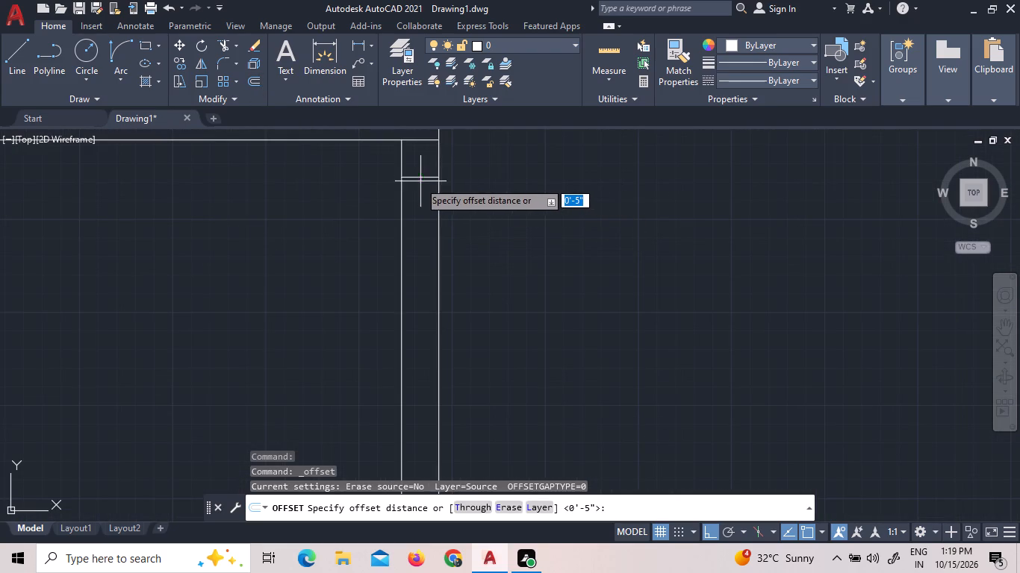
click(417, 180)
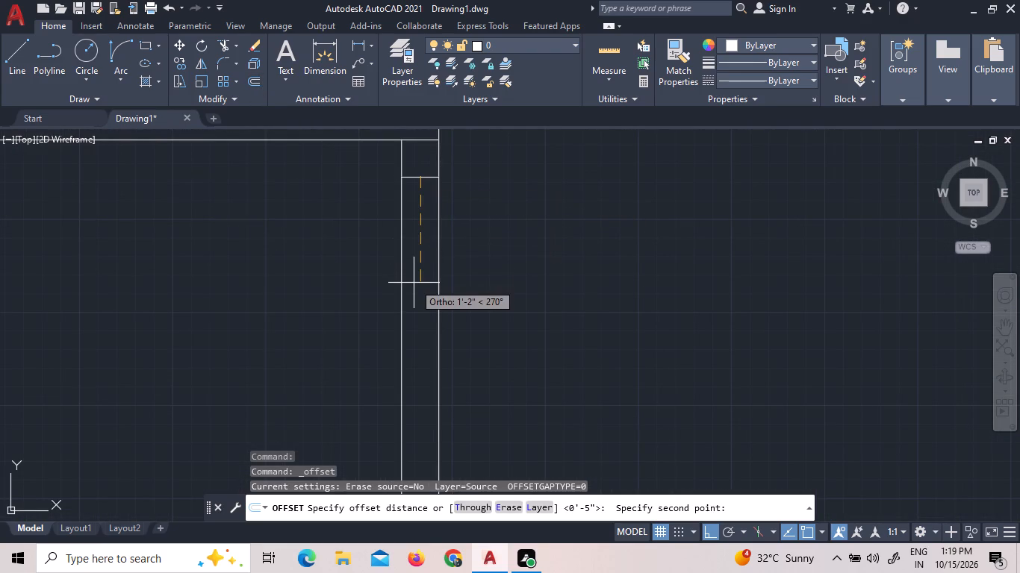
text(3')
key(Return)
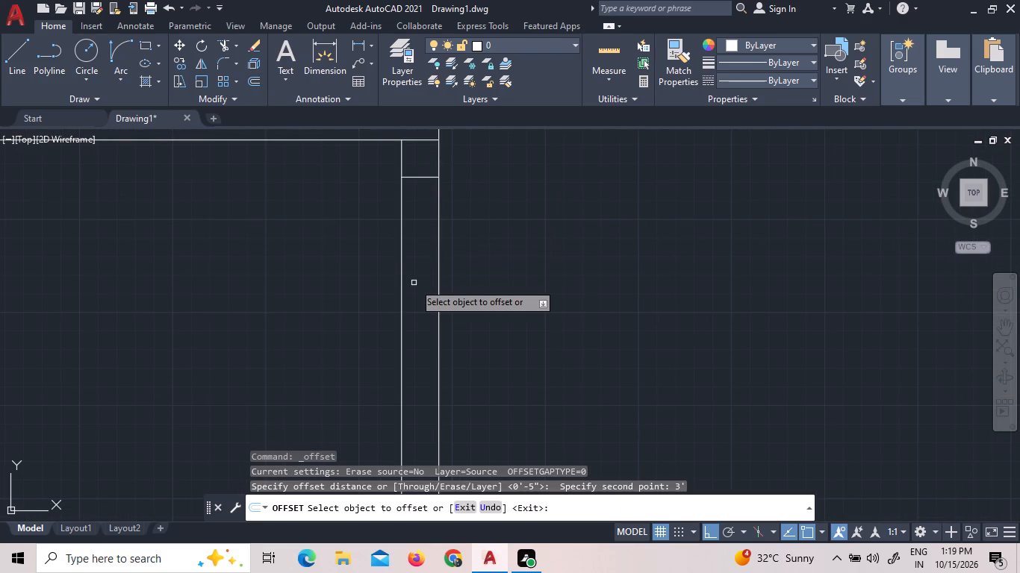
scroll(414, 283, down, 4)
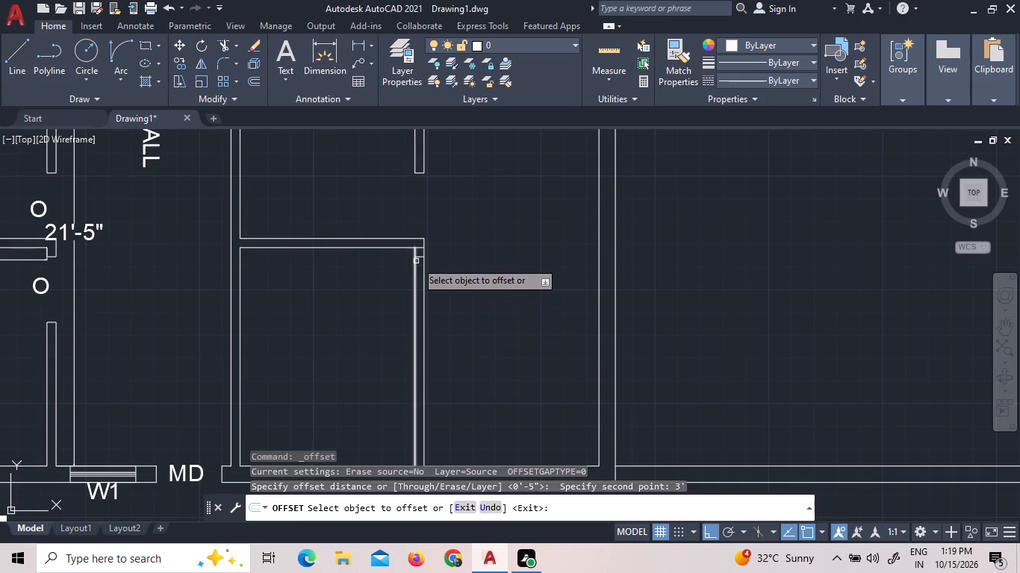
click(418, 255)
click(425, 293)
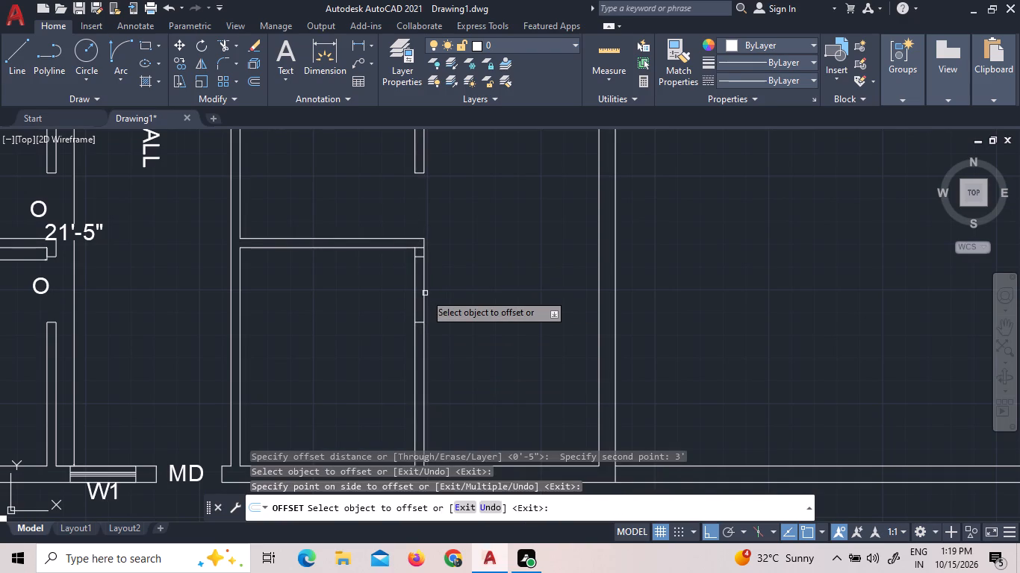
right_click(441, 292)
click(459, 301)
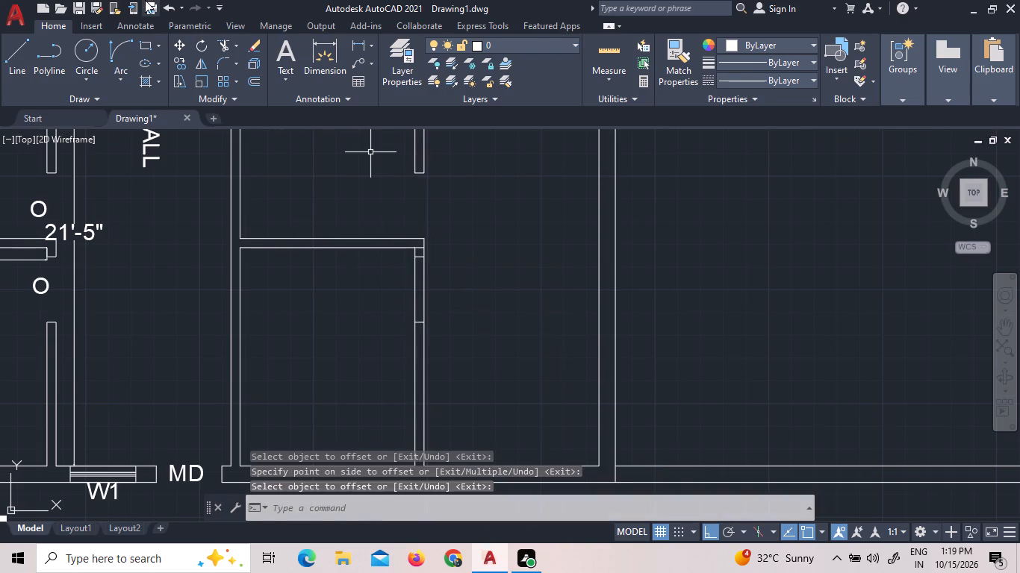
Trim both vertical partition faces between the 3' marks and the short line at the corner to cut the opening.
click(226, 51)
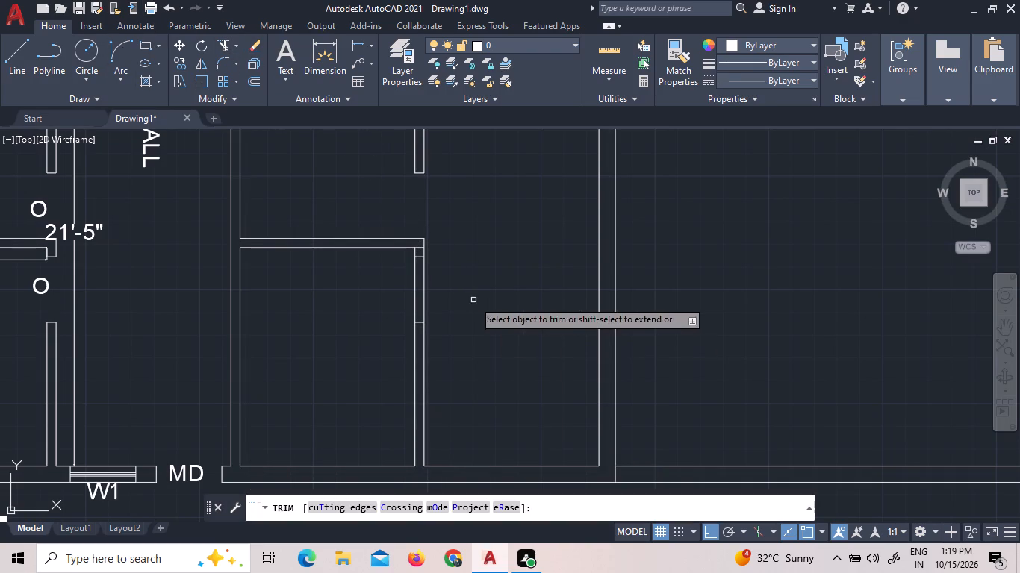
click(461, 288)
click(396, 283)
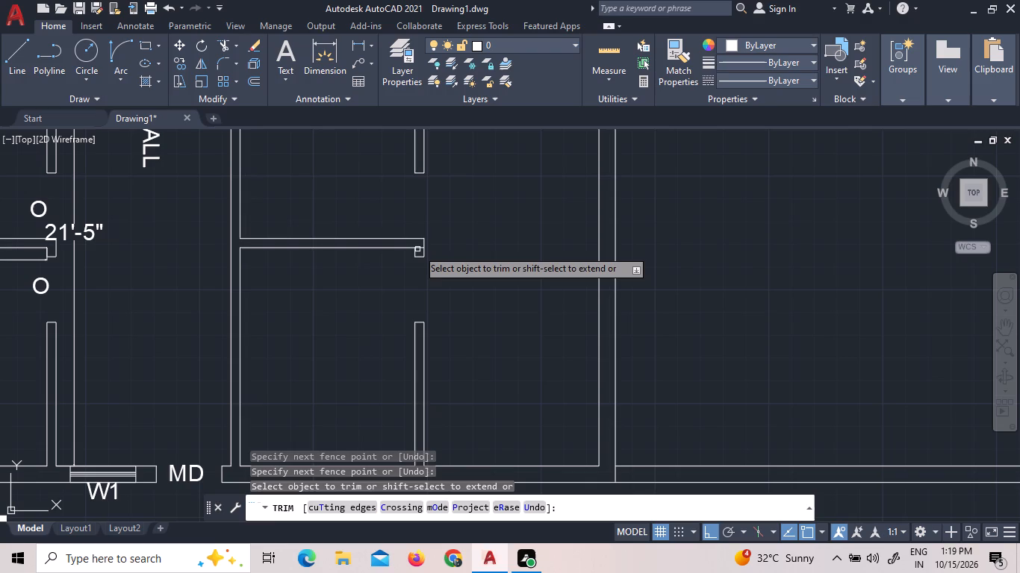
click(417, 249)
scroll(471, 248, down, 2)
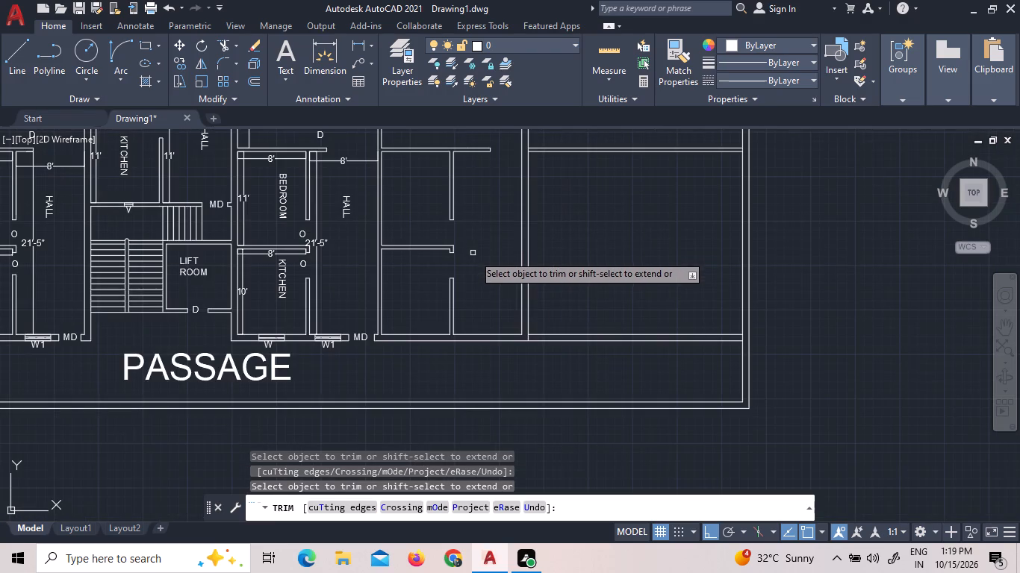
middle_drag(470, 216, 471, 271)
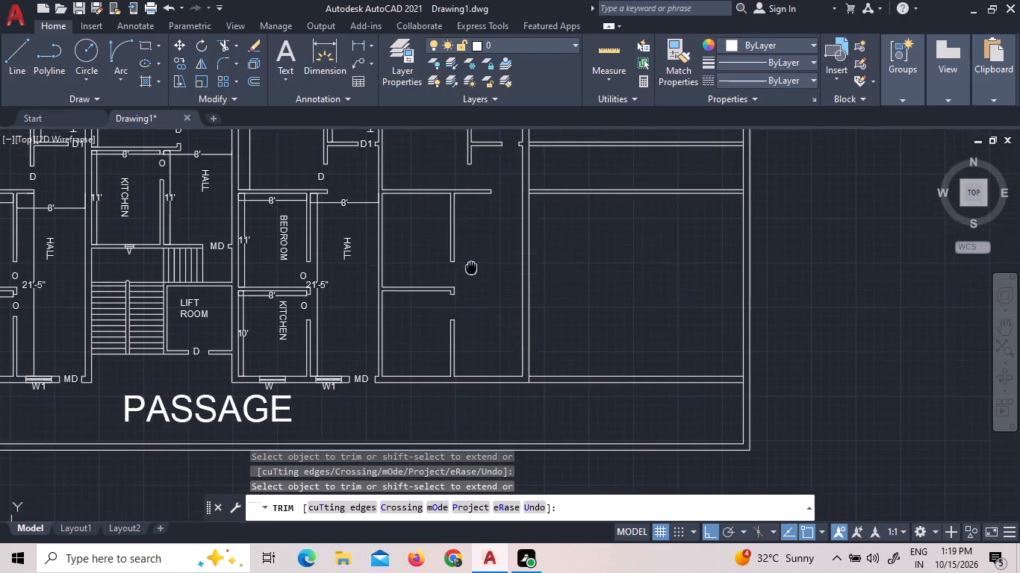
middle_drag(471, 271, 473, 381)
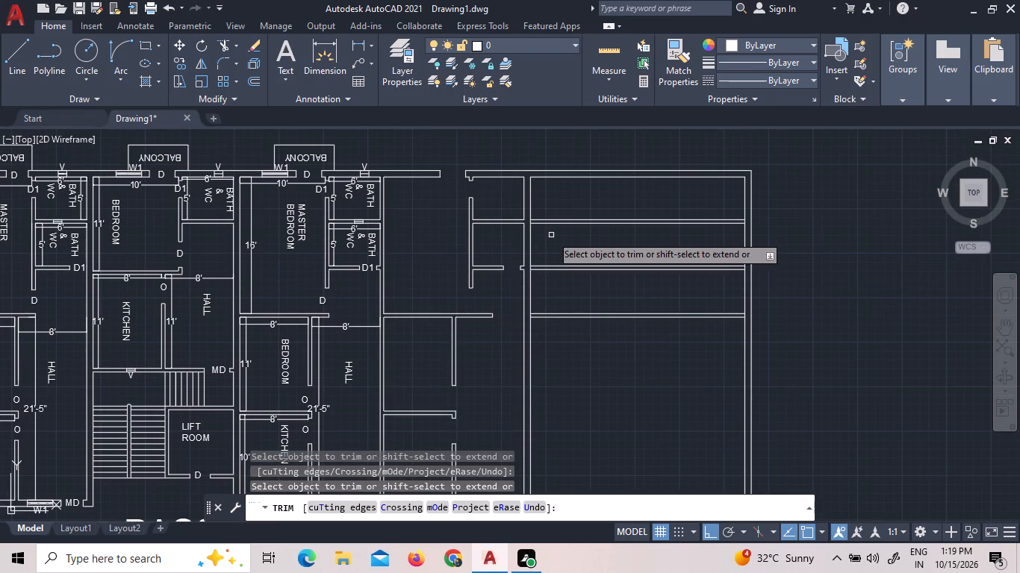
right_click(428, 249)
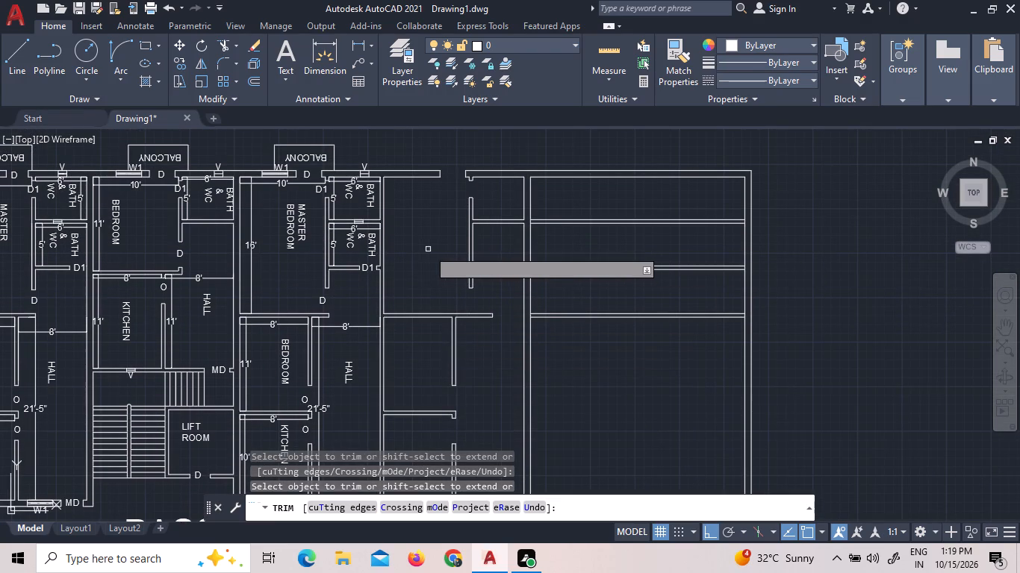
click(444, 263)
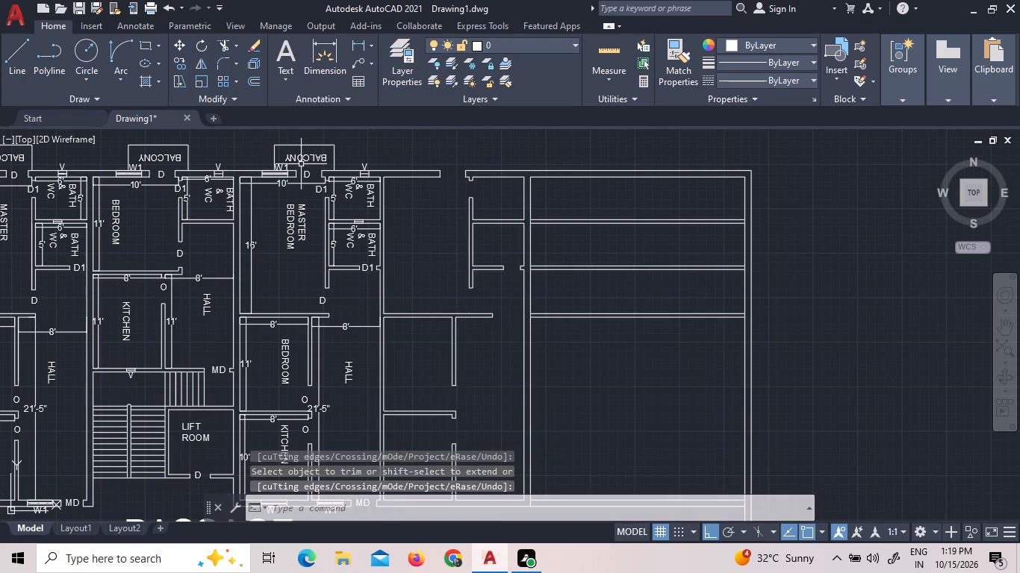
Copy the D, D1, O and MD door and opening labels from the adjoining finished unit into the new unit to its east.
click(305, 175)
click(318, 192)
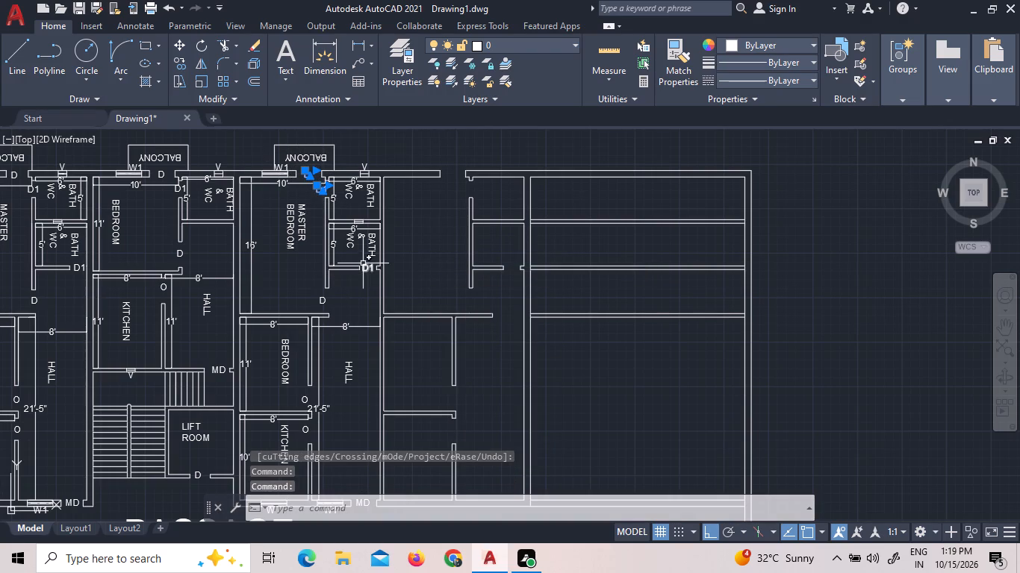
click(363, 270)
click(324, 301)
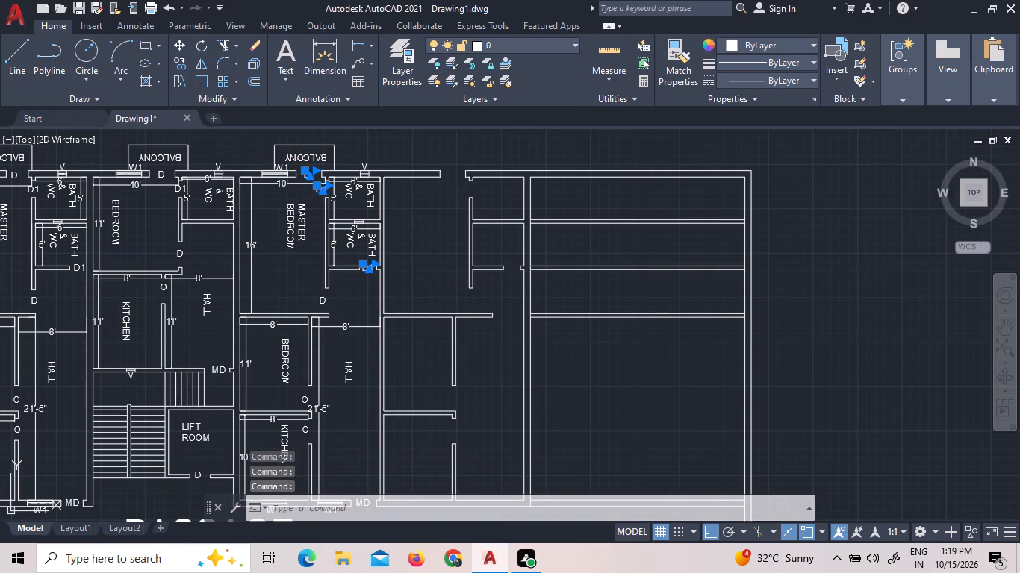
click(302, 402)
scroll(312, 316, down, 2)
scroll(302, 377, up, 4)
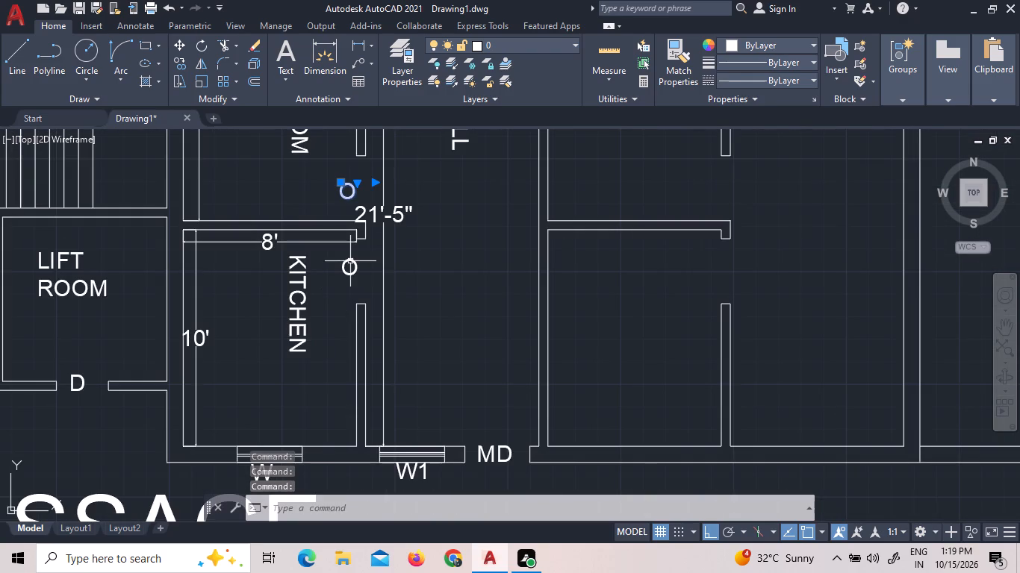
click(350, 260)
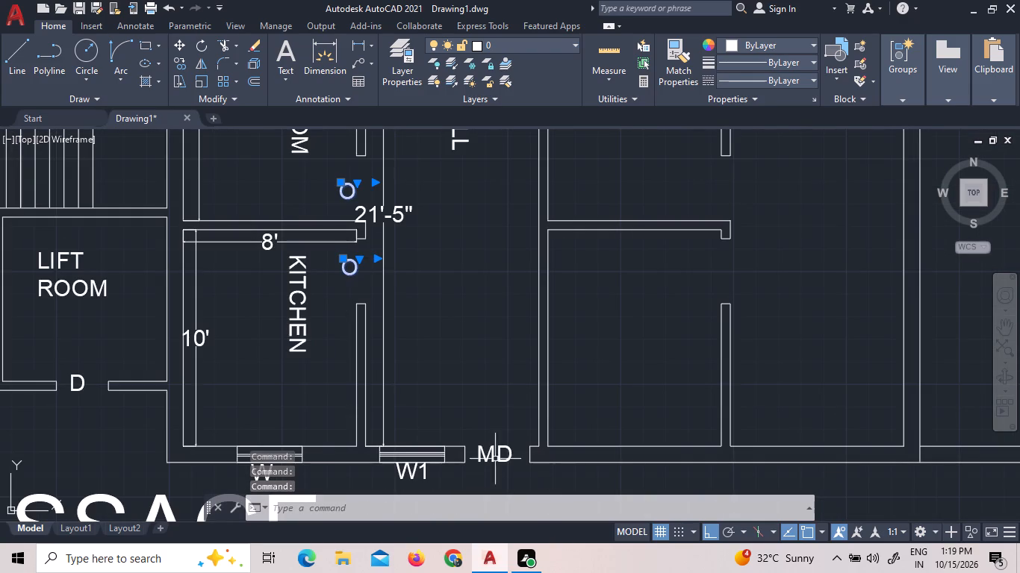
click(501, 451)
right_click(463, 398)
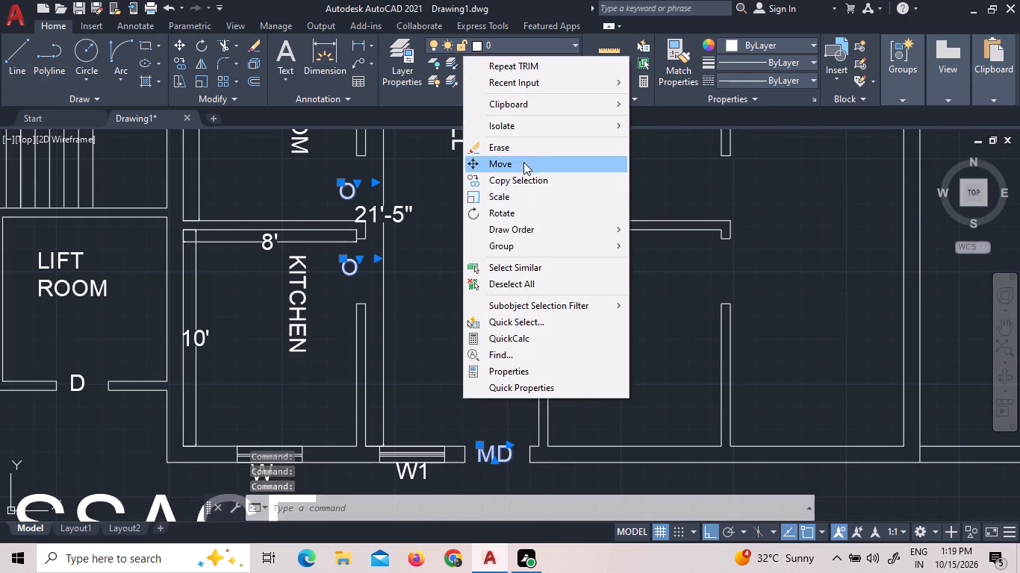
click(529, 186)
click(781, 259)
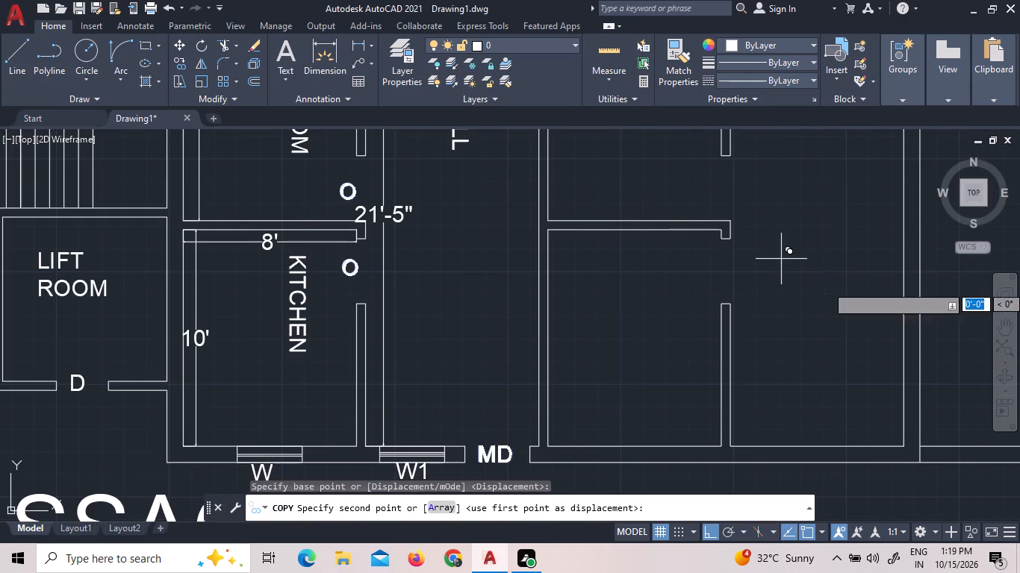
scroll(845, 289, down, 6)
scroll(884, 263, up, 2)
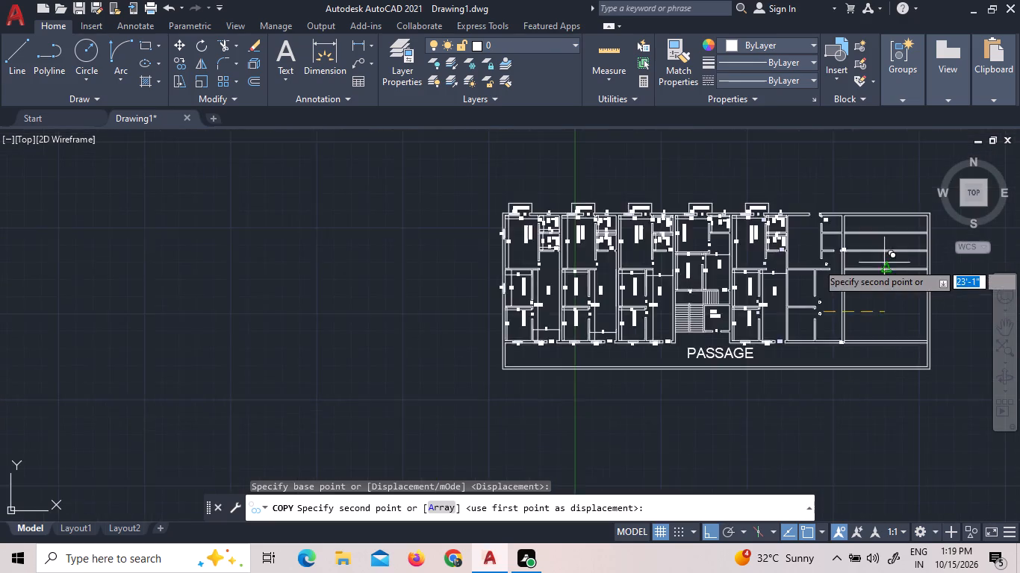
scroll(884, 263, up, 2)
scroll(848, 289, down, 2)
scroll(839, 264, up, 1)
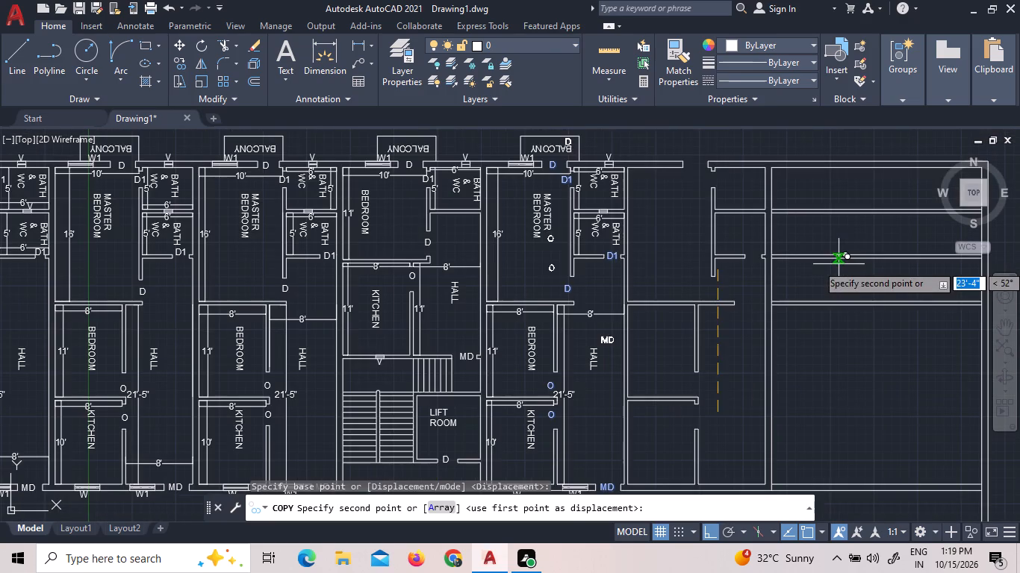
click(859, 300)
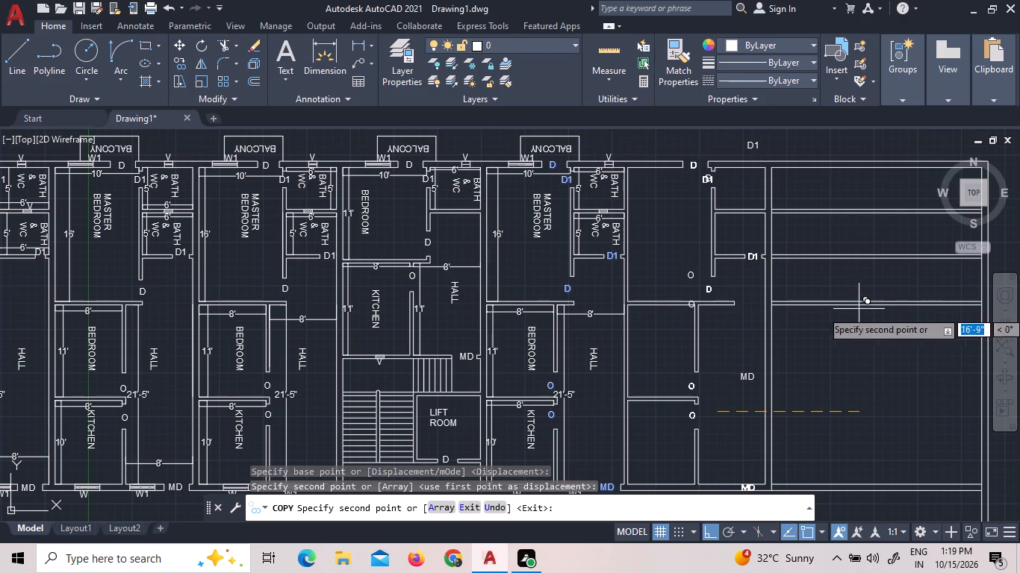
Turn off object snap and end the label copying.
right_click(855, 348)
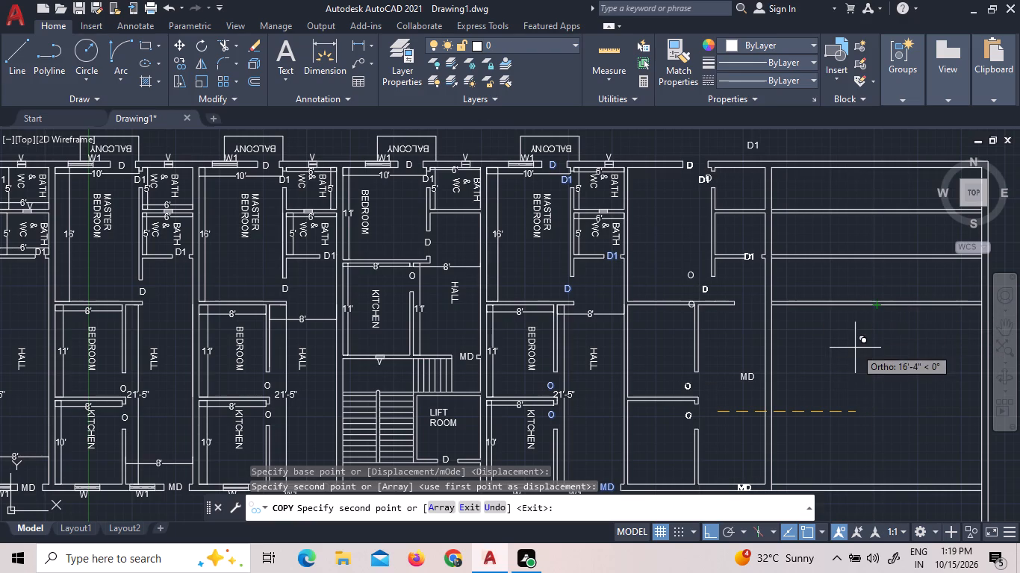
click(812, 529)
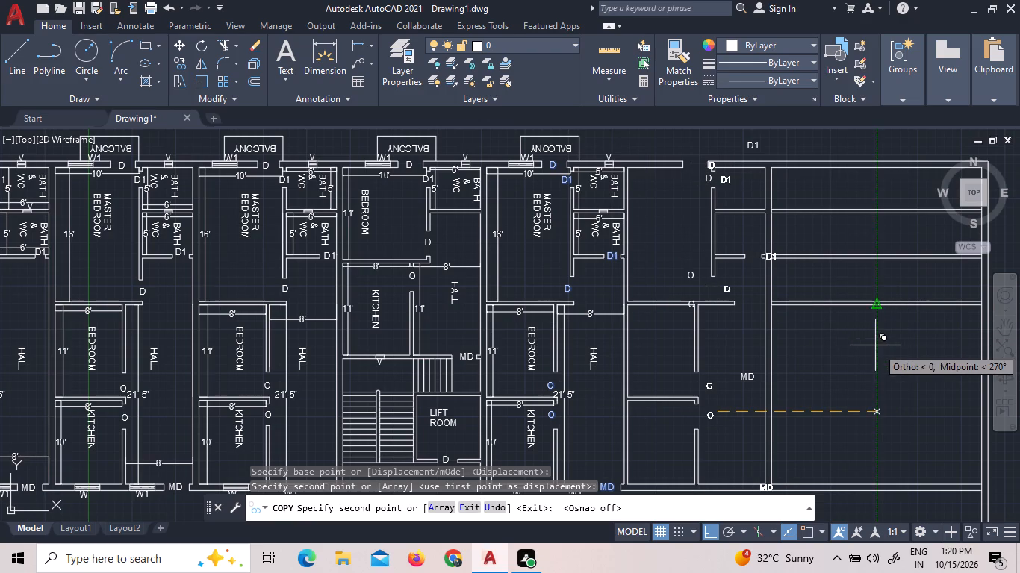
key(Escape)
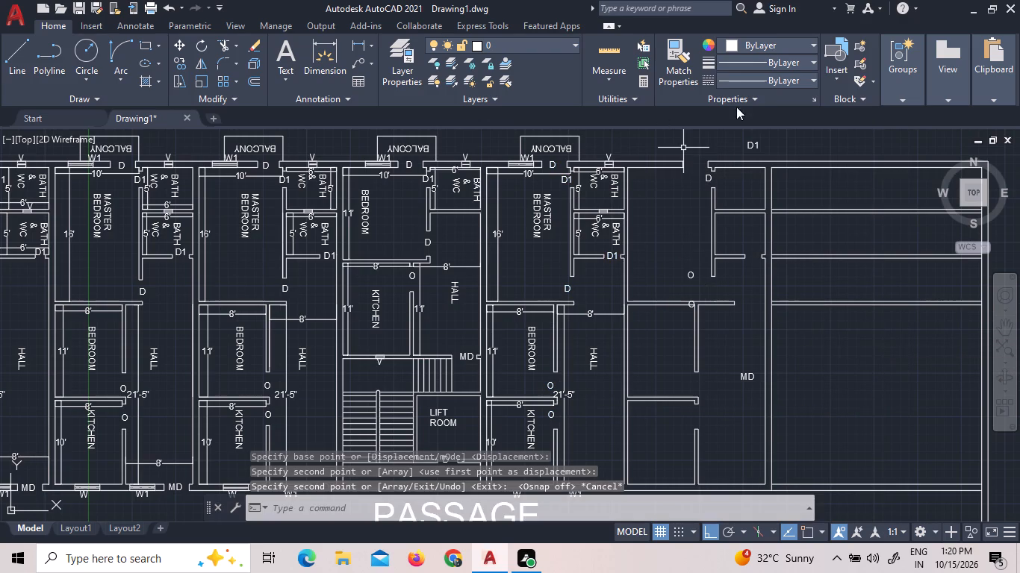
Erase the misplaced D, D1, O and MD label copies inside and above the new eastern unit.
click(755, 148)
click(709, 176)
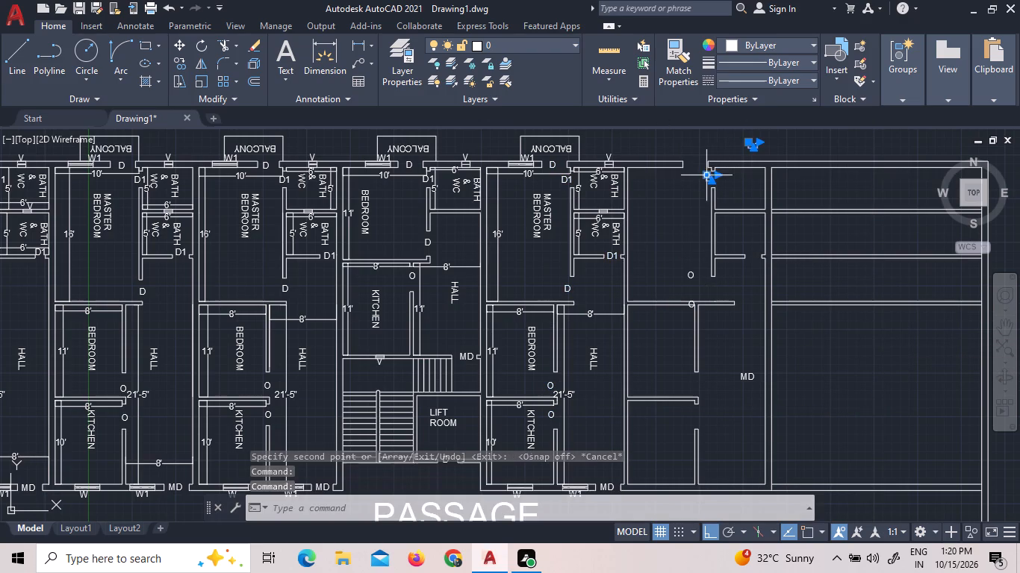
click(688, 273)
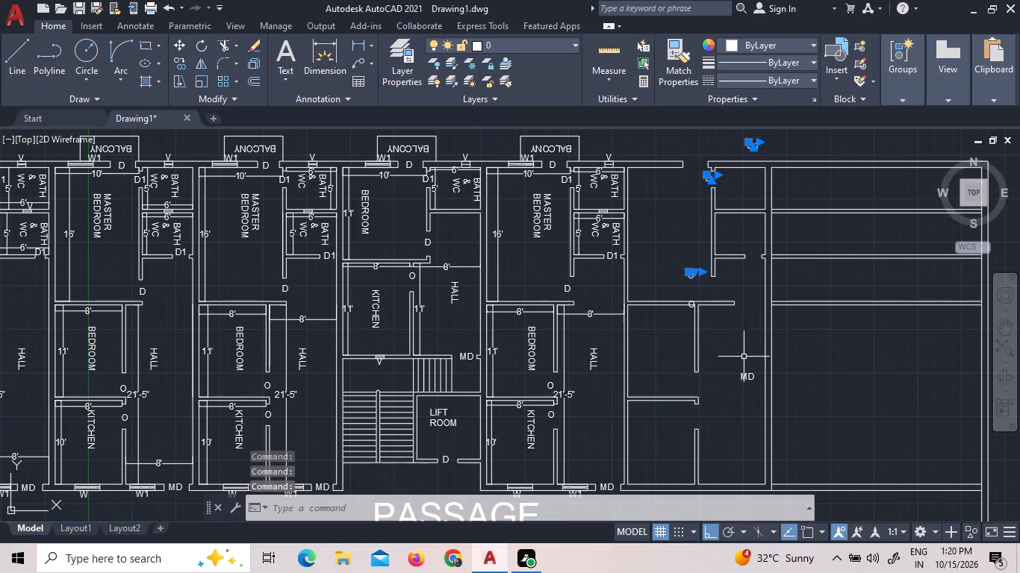
click(752, 373)
scroll(765, 351, down, 2)
scroll(712, 166, up, 3)
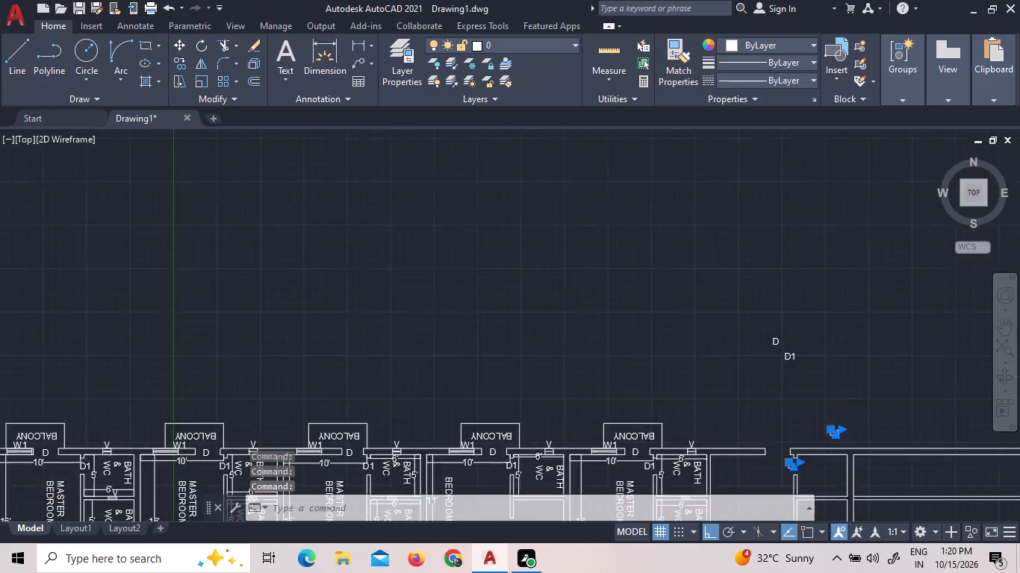
scroll(803, 331, down, 3)
scroll(818, 367, up, 4)
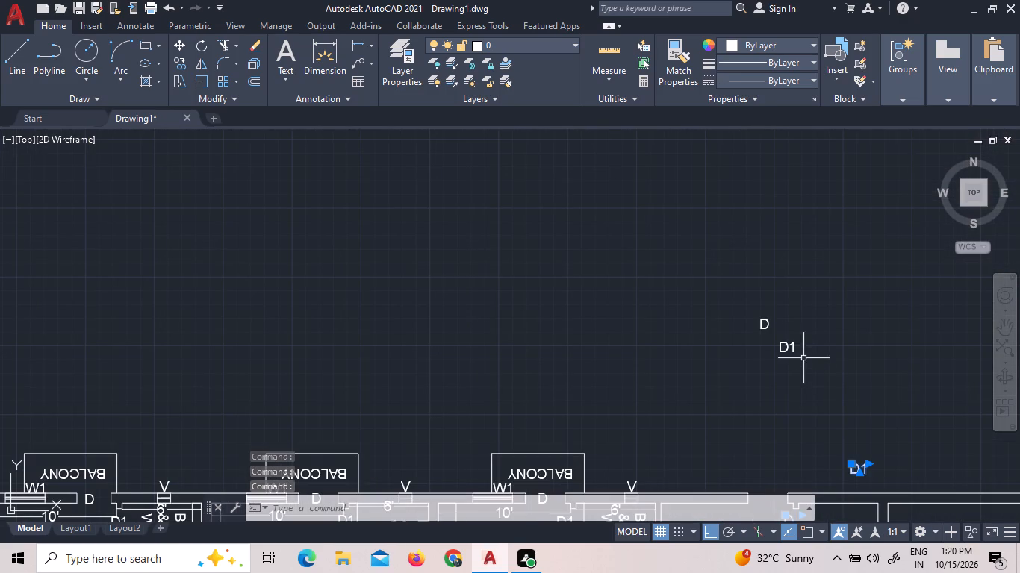
click(803, 358)
click(761, 278)
right_click(756, 274)
click(774, 289)
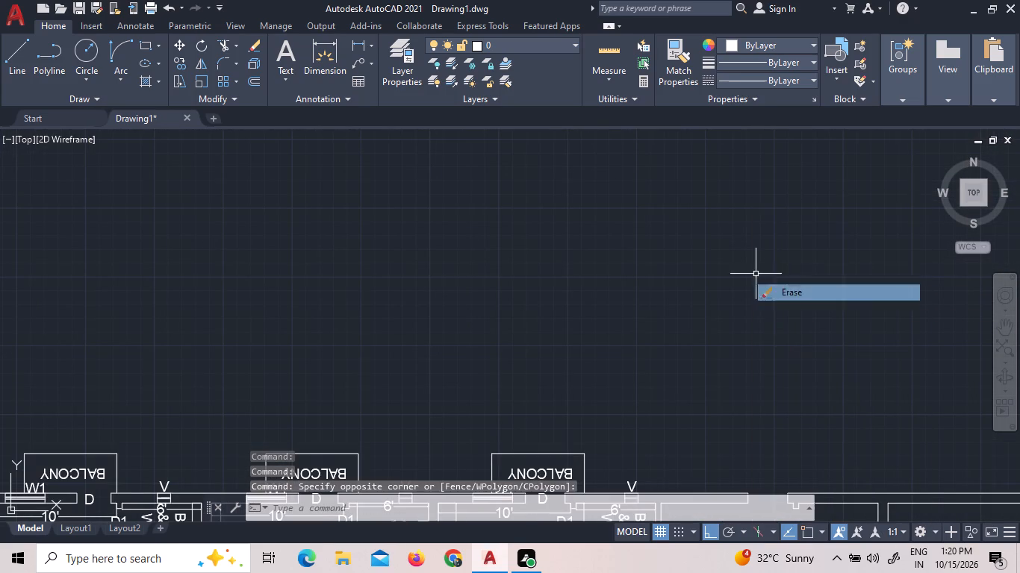
Erase the leftover O label lying on the horizontal partition of the new eastern unit.
scroll(762, 235, down, 4)
scroll(792, 307, up, 2)
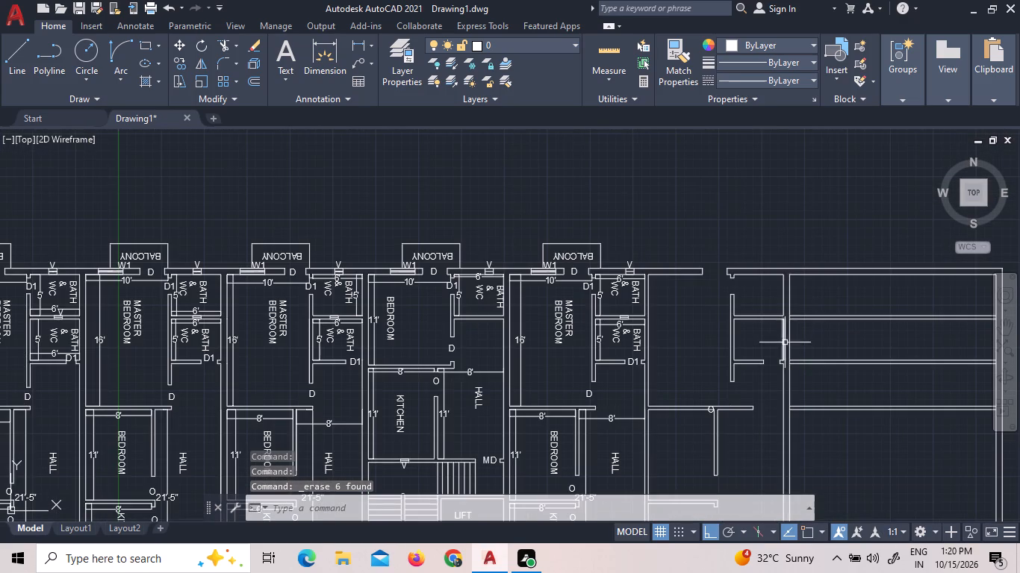
scroll(711, 423, up, 4)
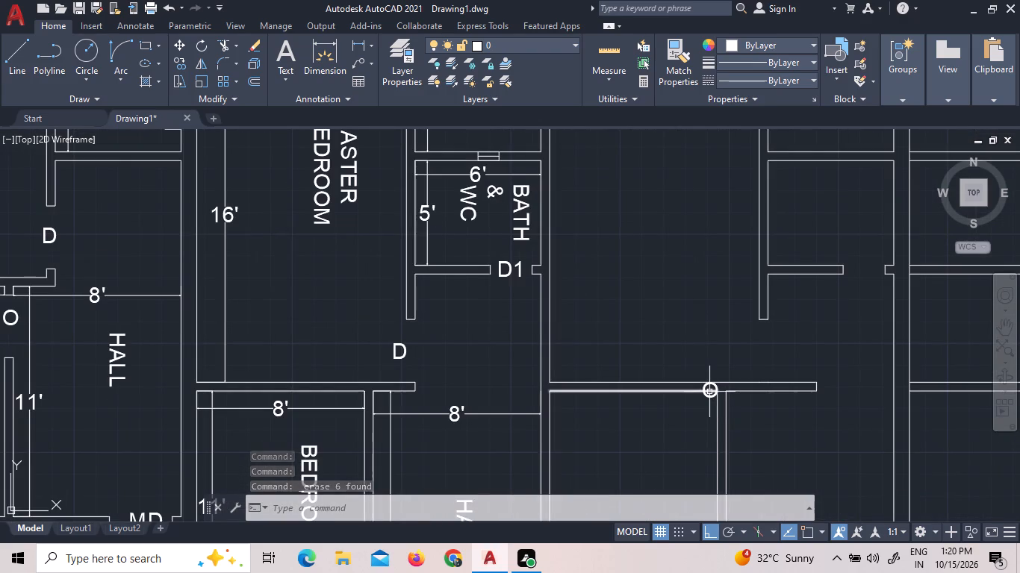
scroll(709, 392, up, 6)
click(697, 430)
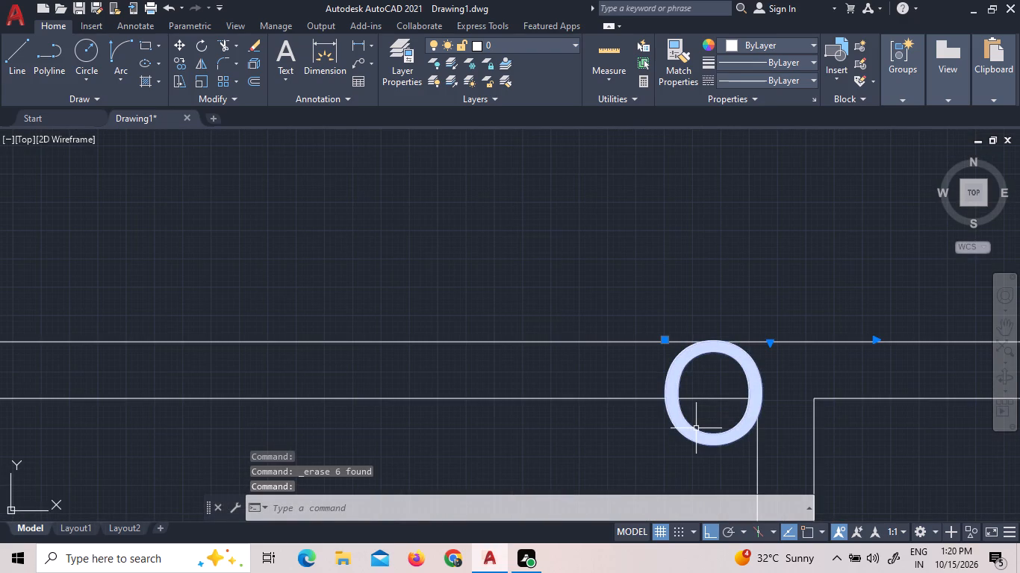
key(Delete)
Copy the finished unit's two D, two D1, two O and MD labels straight east to the matching openings of the new unit.
scroll(690, 411, down, 5)
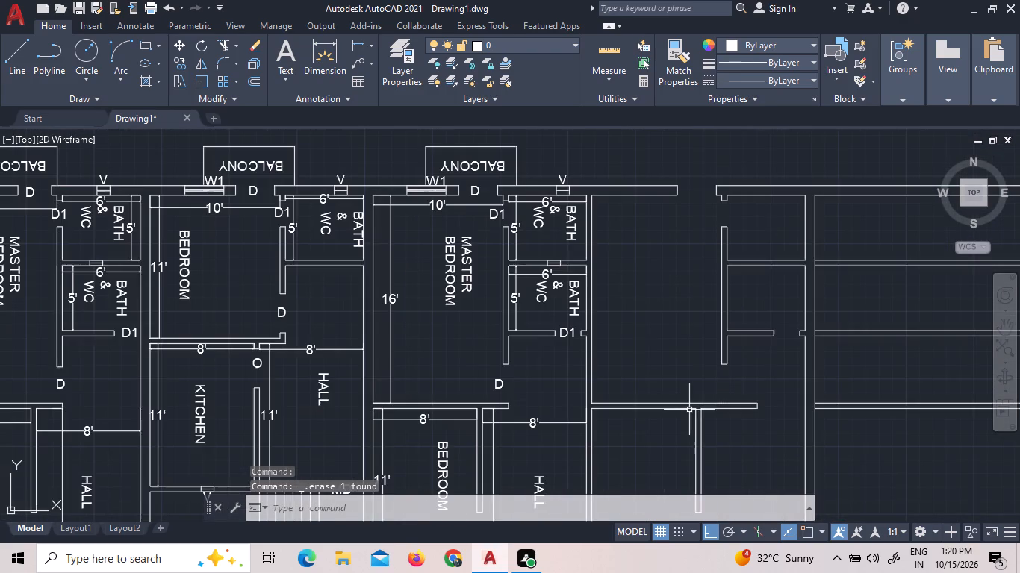
scroll(689, 410, down, 1)
scroll(689, 410, up, 1)
middle_drag(671, 380, 571, 263)
scroll(571, 263, down, 1)
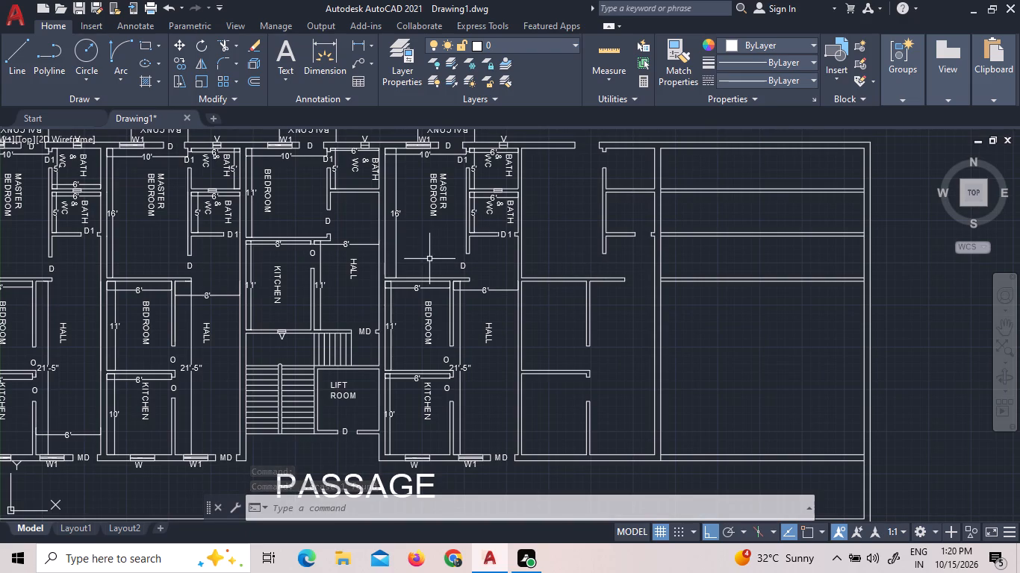
click(450, 146)
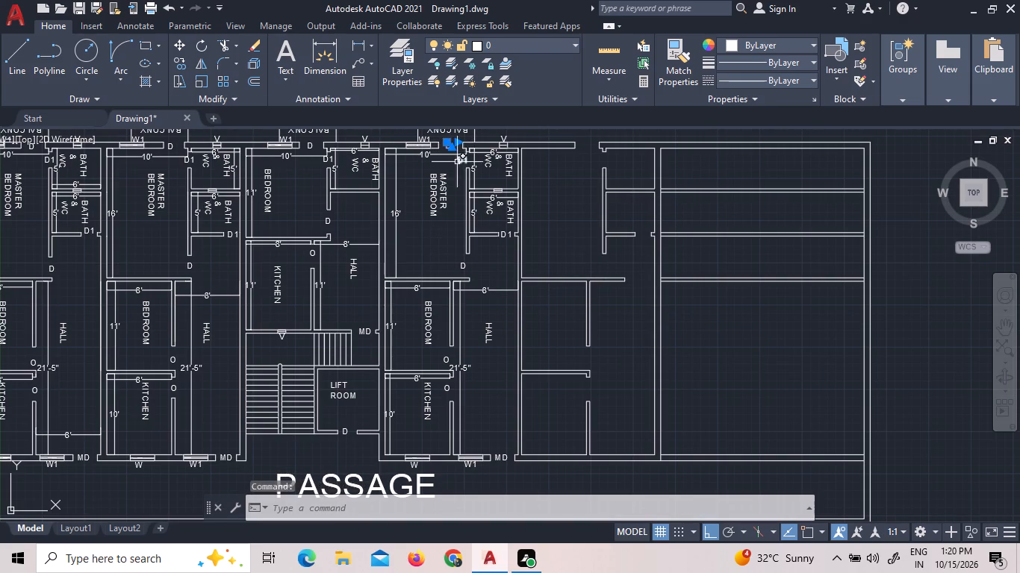
click(461, 163)
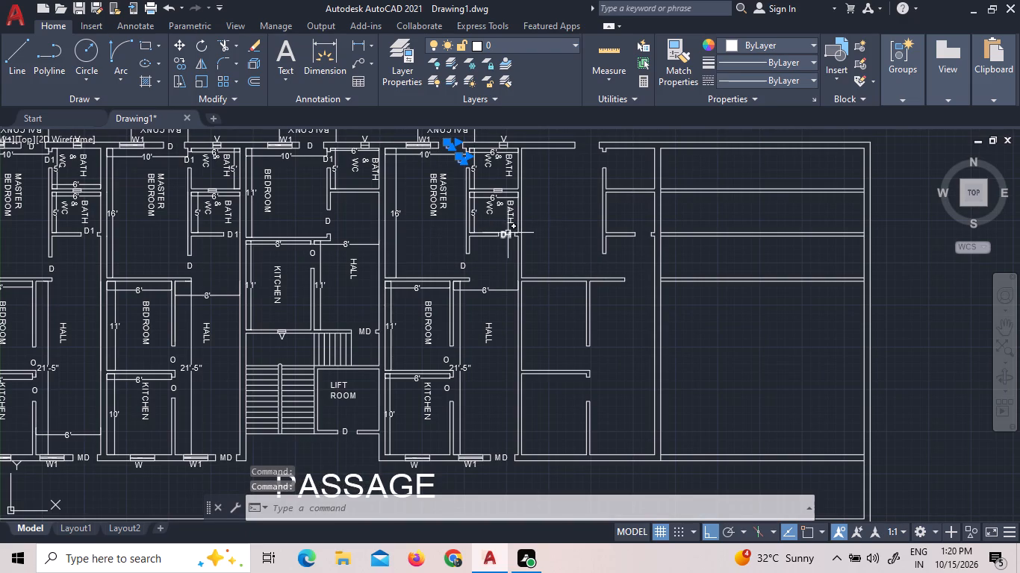
click(508, 233)
click(462, 263)
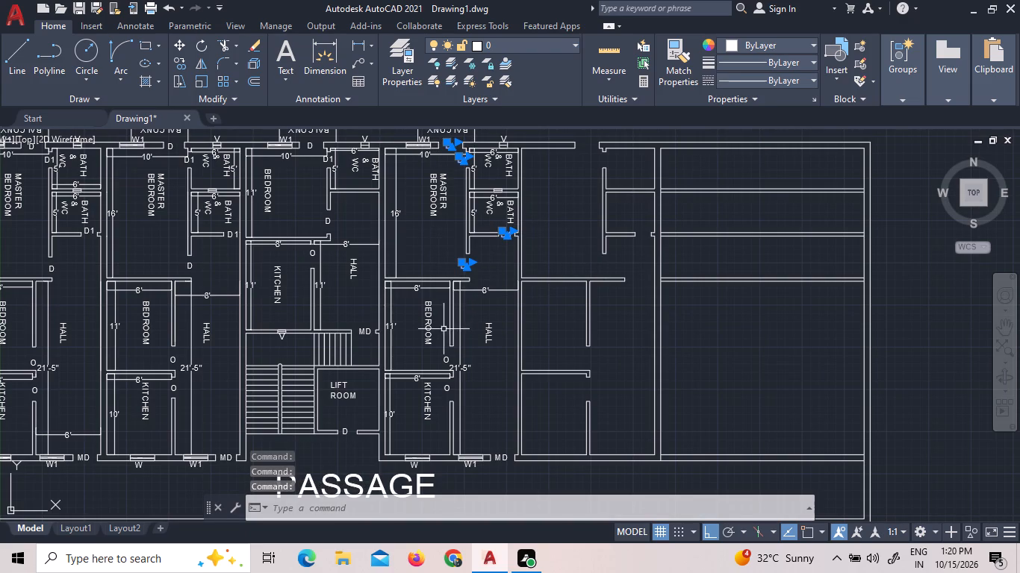
click(447, 360)
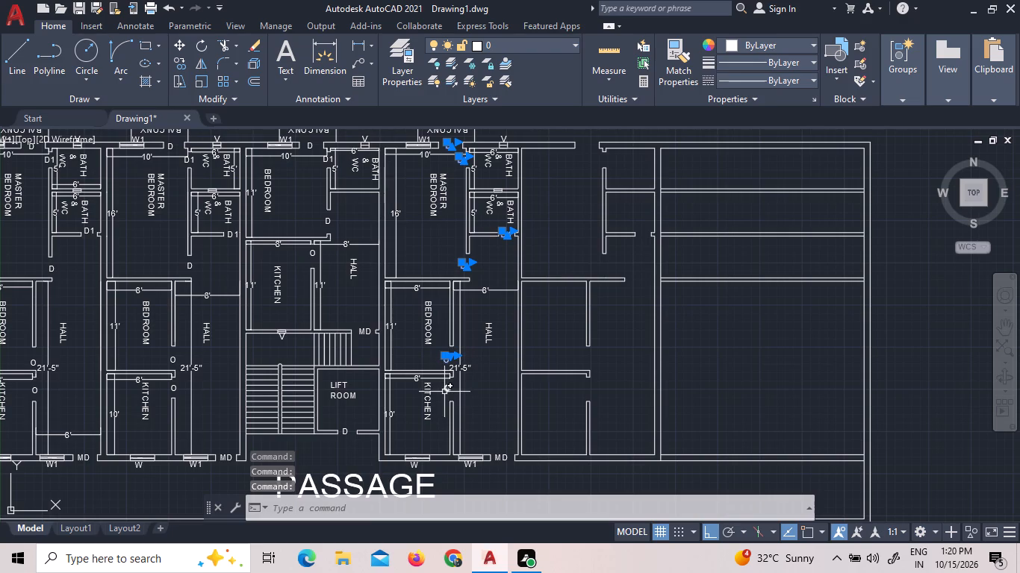
click(449, 386)
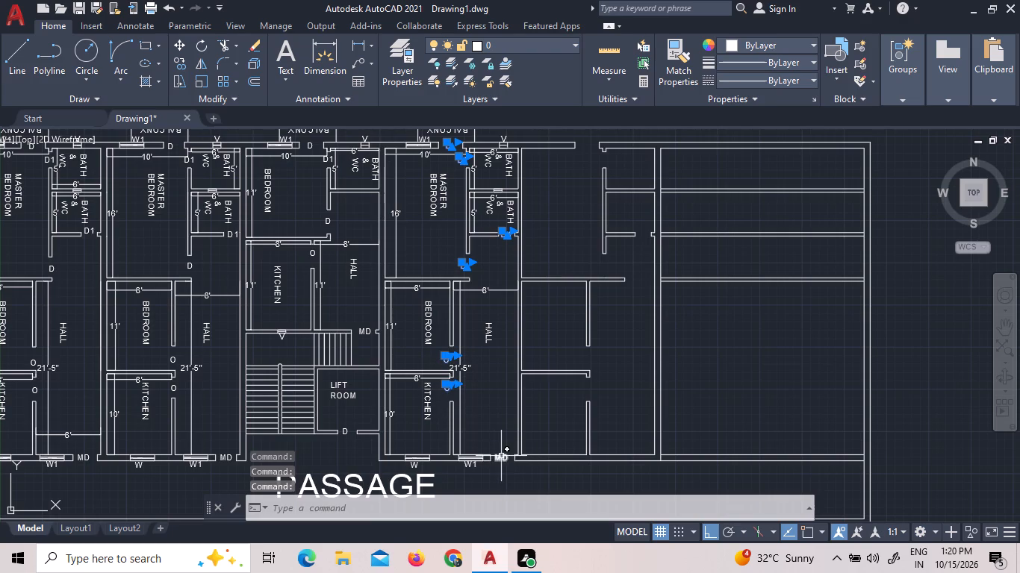
click(502, 457)
right_click(500, 408)
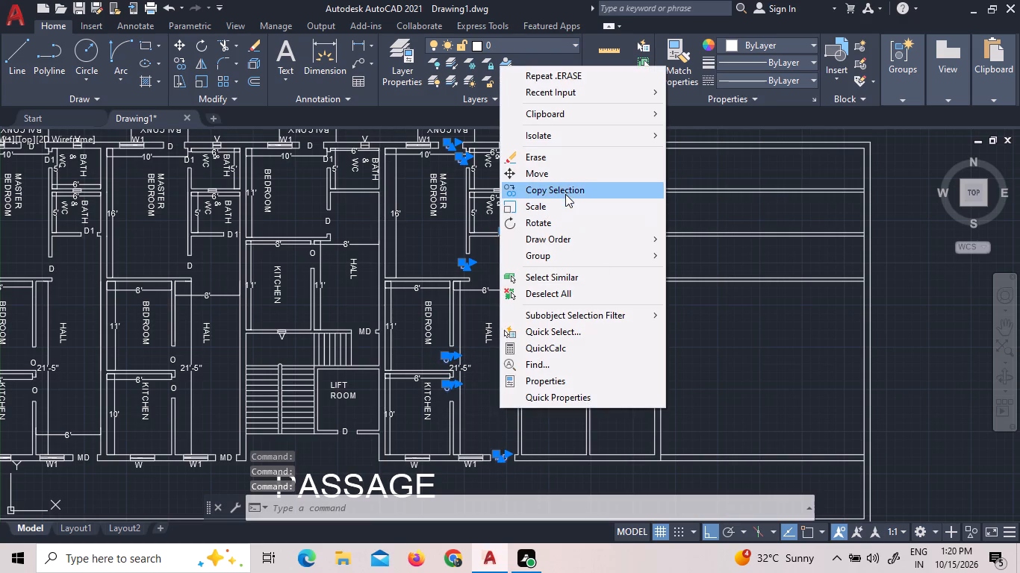
click(562, 188)
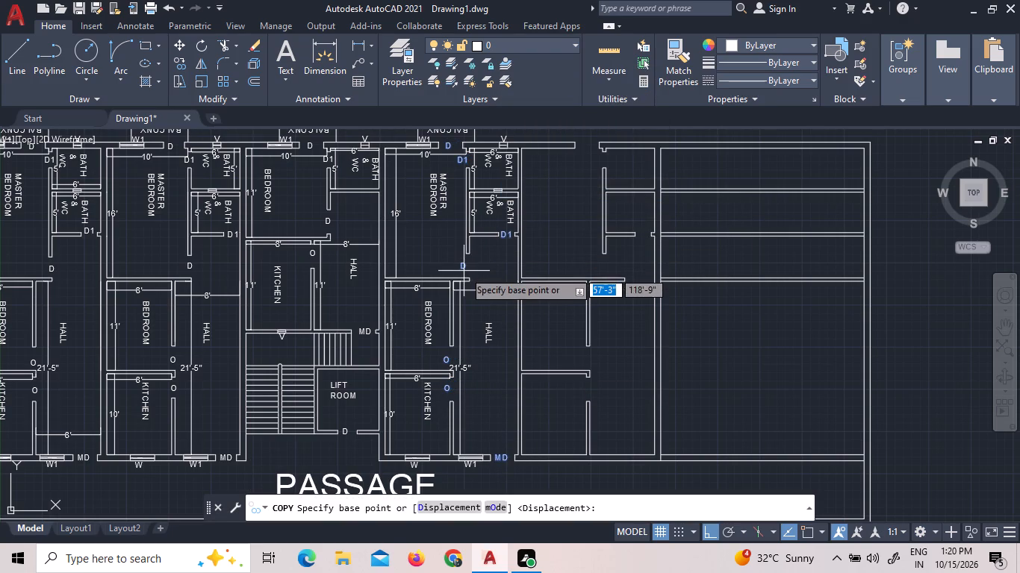
click(464, 271)
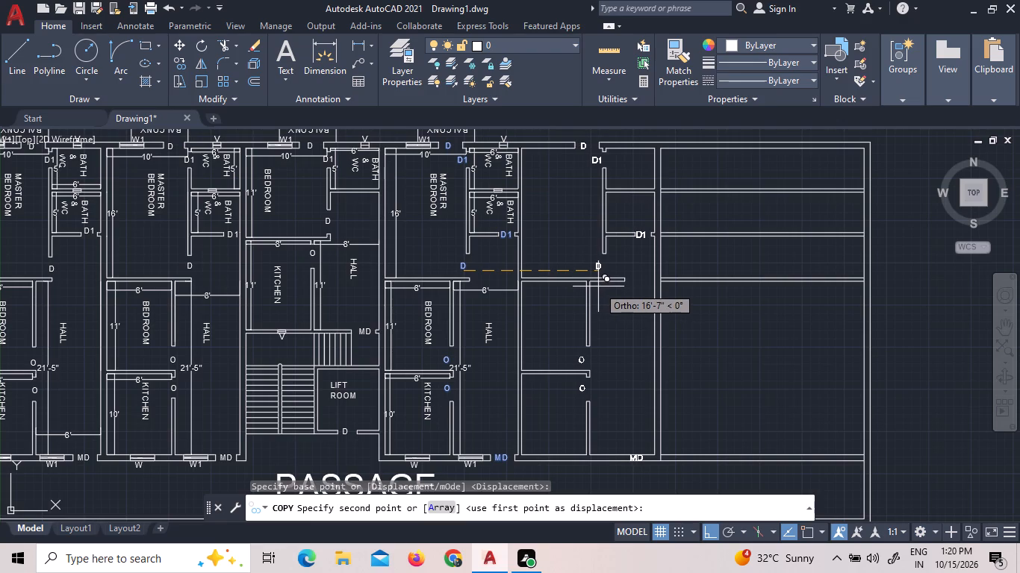
click(598, 286)
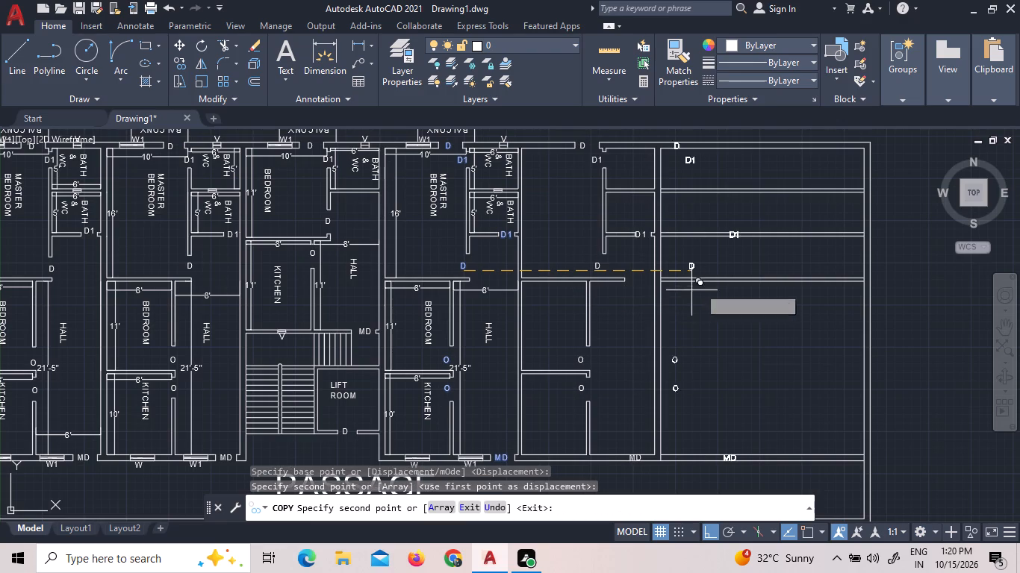
right_click(723, 301)
click(730, 307)
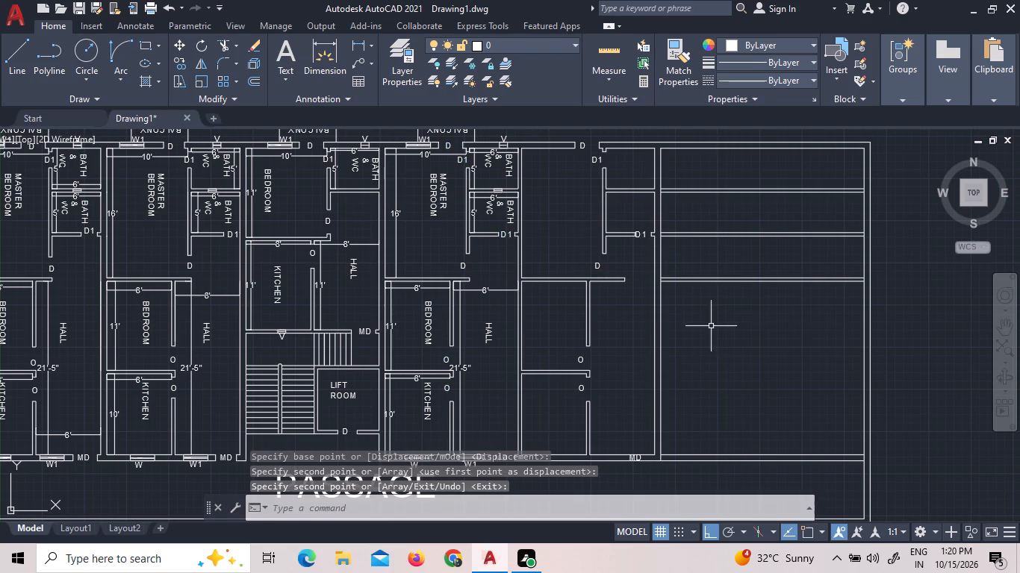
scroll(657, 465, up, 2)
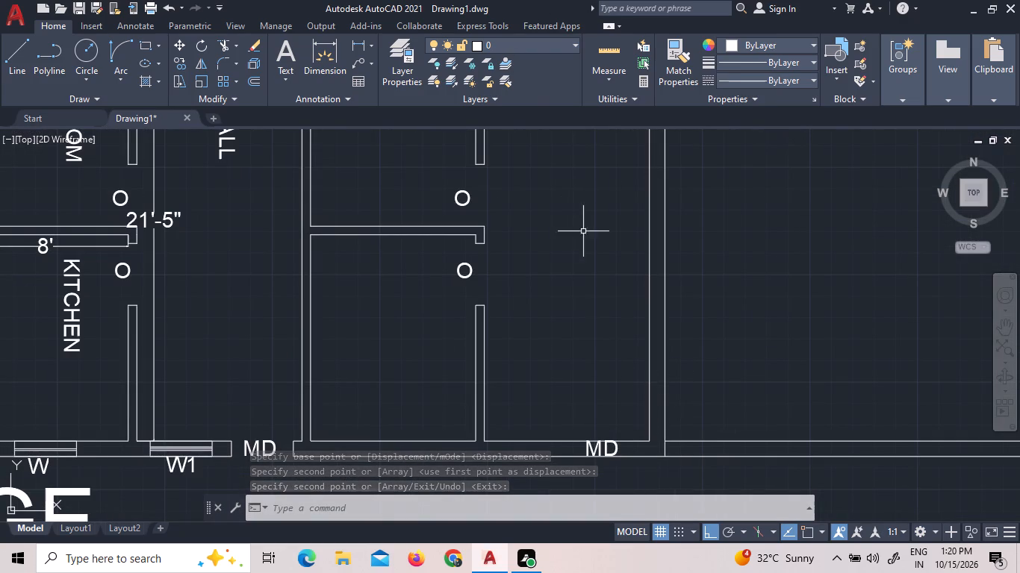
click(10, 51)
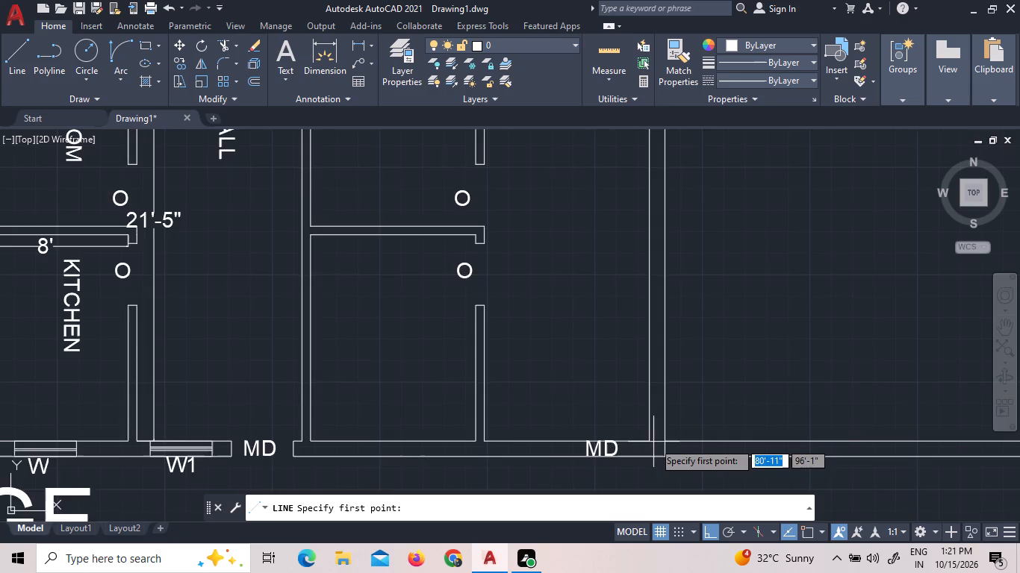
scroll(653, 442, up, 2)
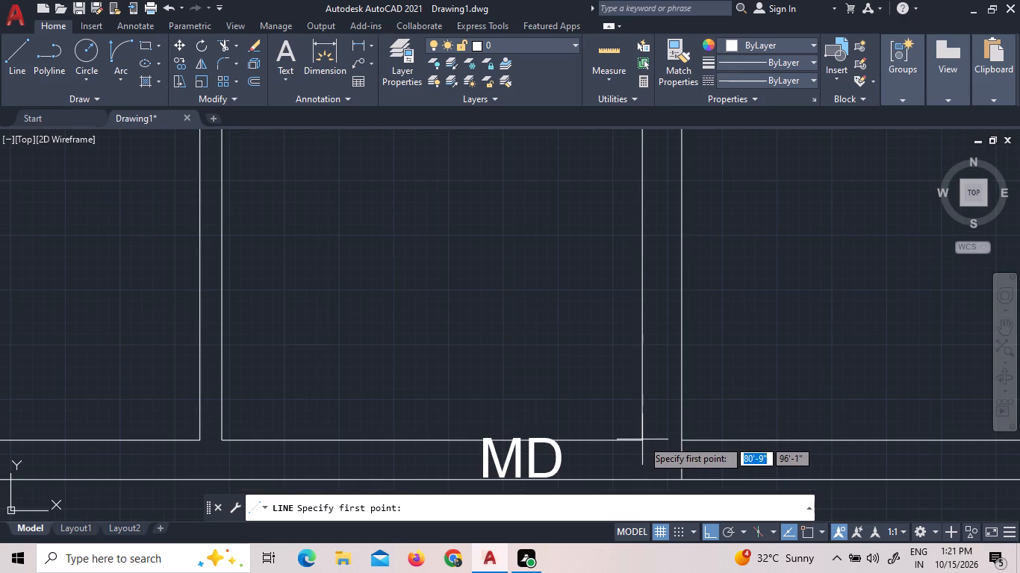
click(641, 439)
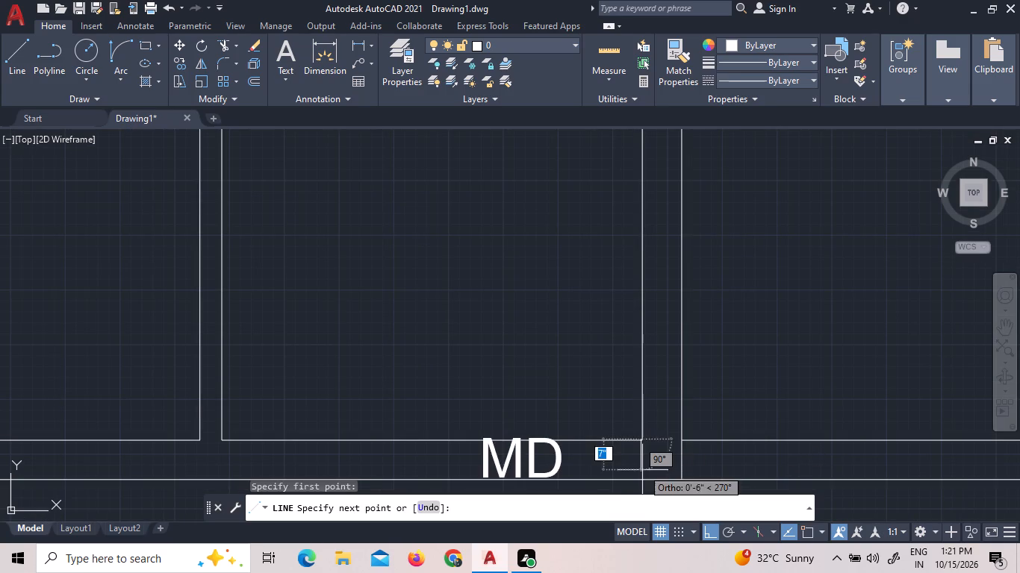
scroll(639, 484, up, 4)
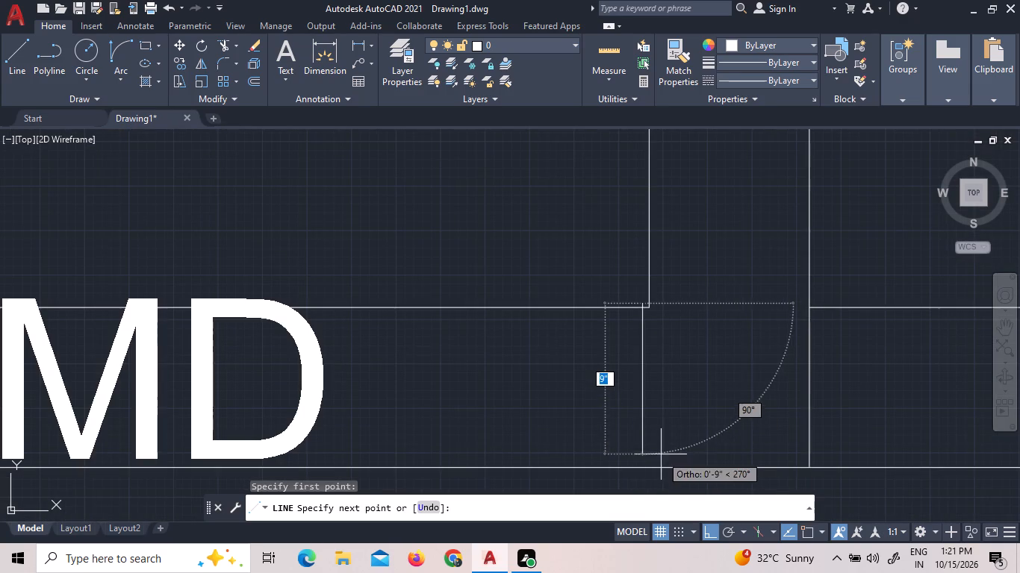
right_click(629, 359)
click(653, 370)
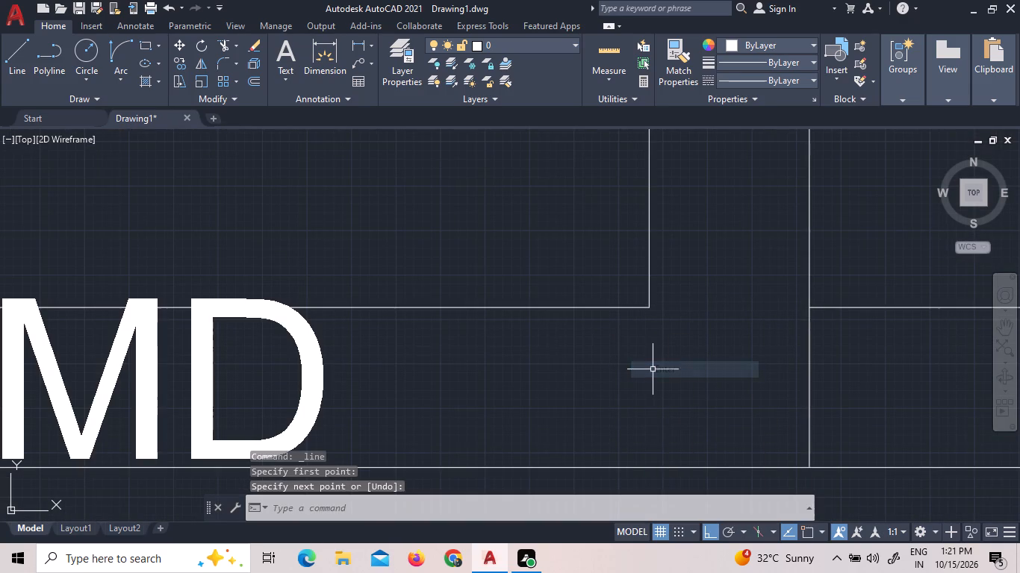
Draw a 9" line across the south wall from the new unit's inner southeast corner, east of the MD label.
click(18, 77)
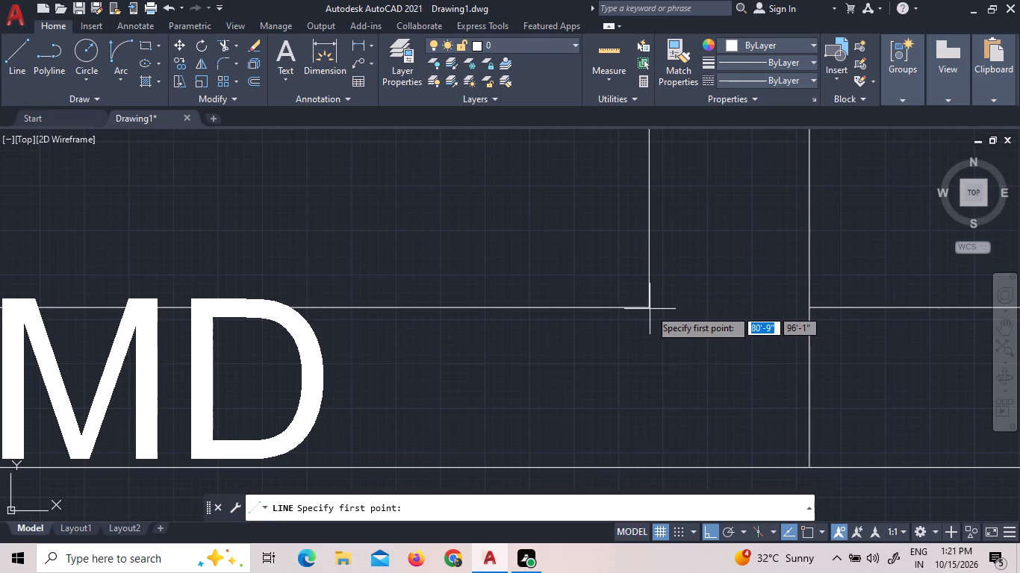
click(650, 307)
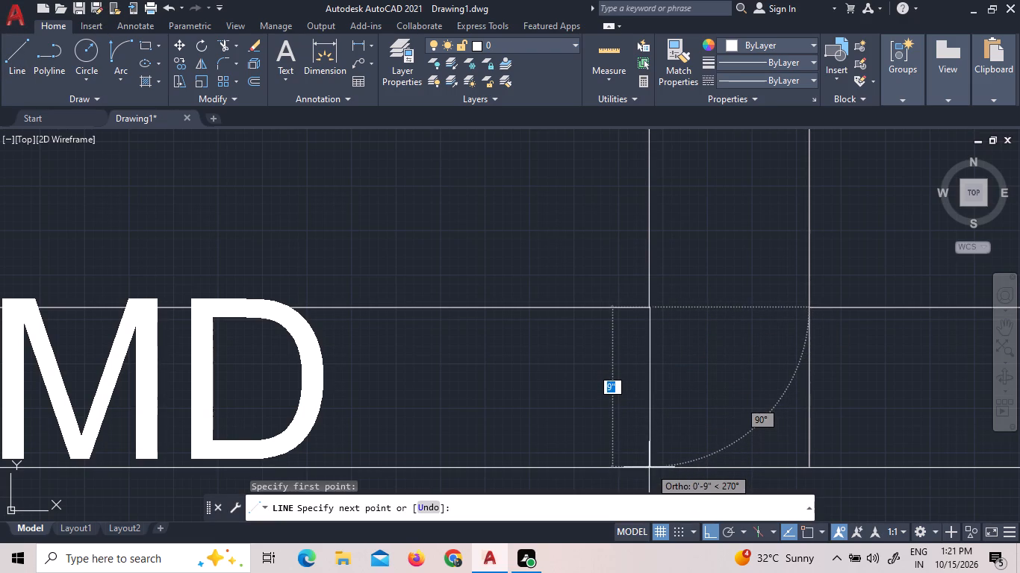
scroll(649, 467, up, 3)
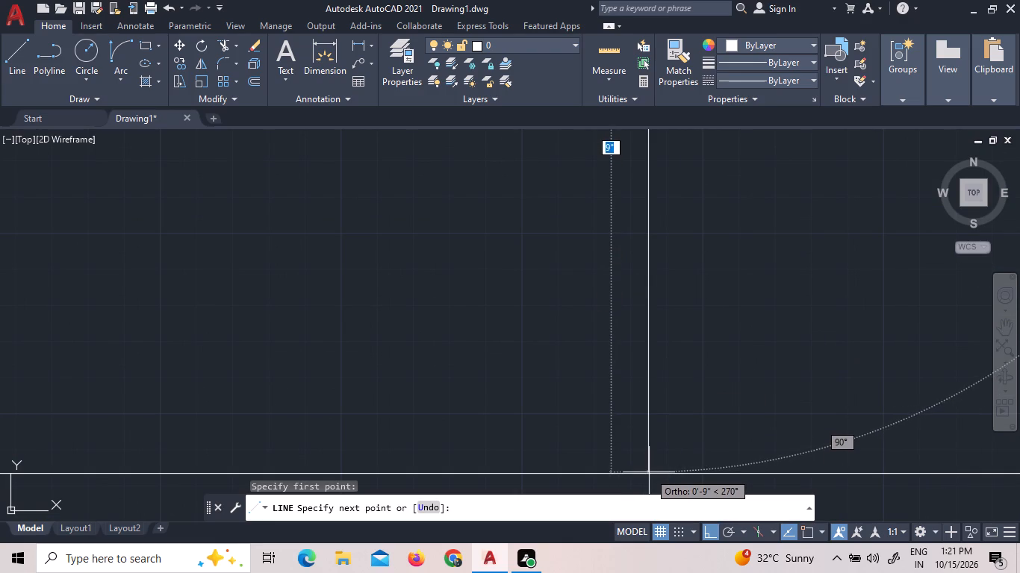
scroll(649, 472, up, 4)
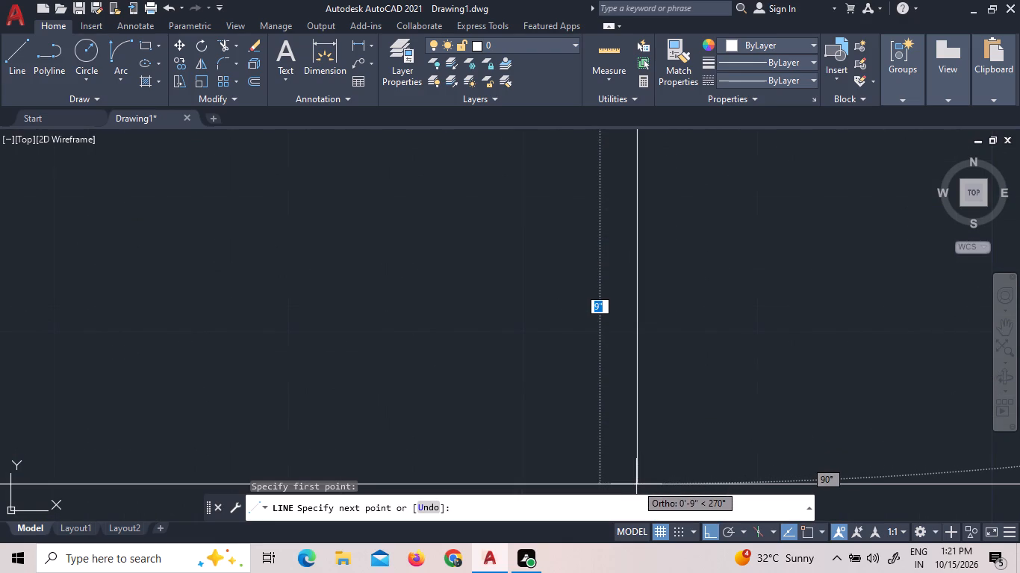
click(636, 484)
right_click(689, 408)
click(744, 237)
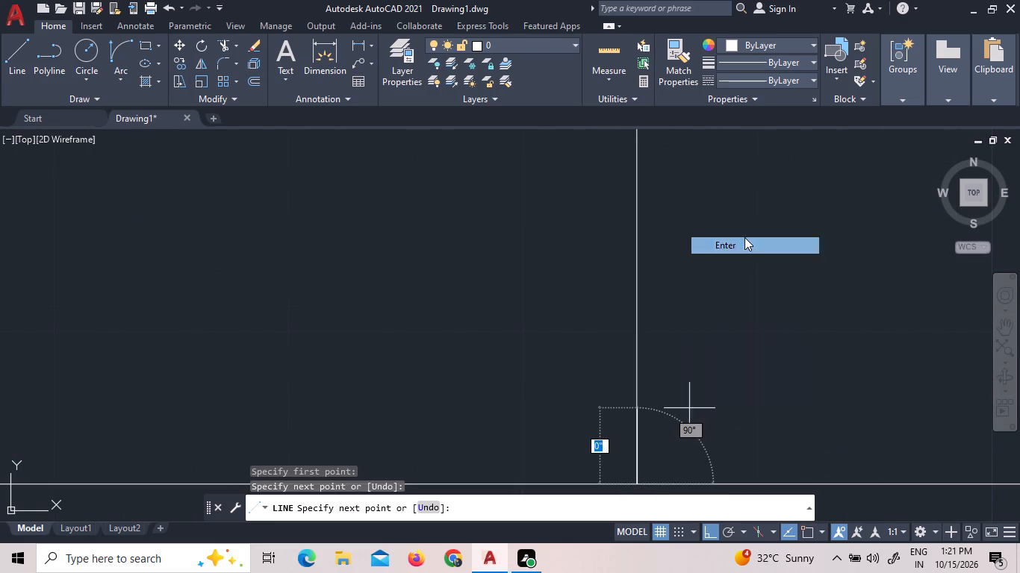
scroll(772, 324, down, 8)
Offset the 9" line in the south wall 5" west toward the MD label to form the door opening's east jamb.
click(800, 274)
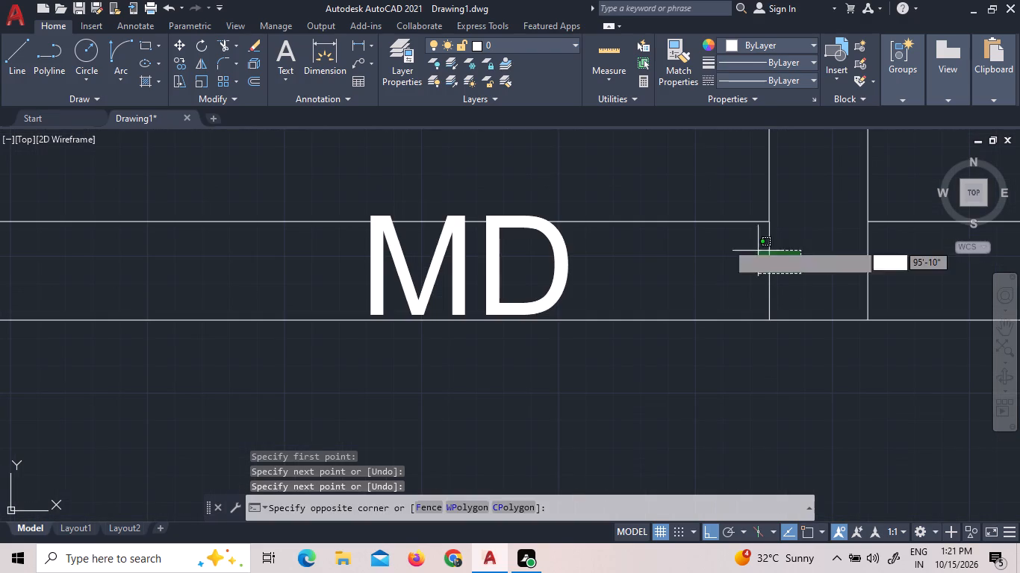
click(716, 244)
right_click(717, 244)
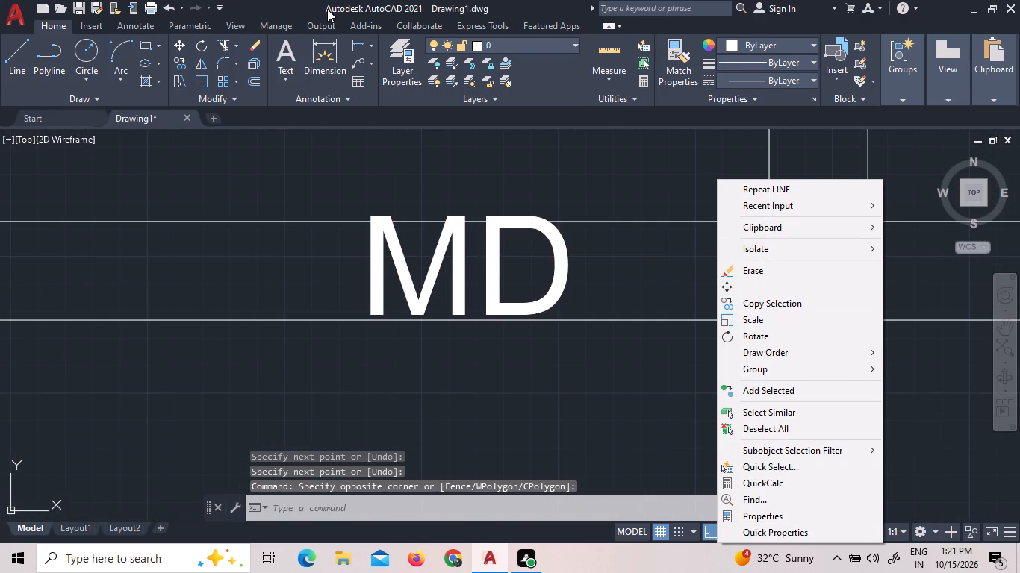
click(259, 75)
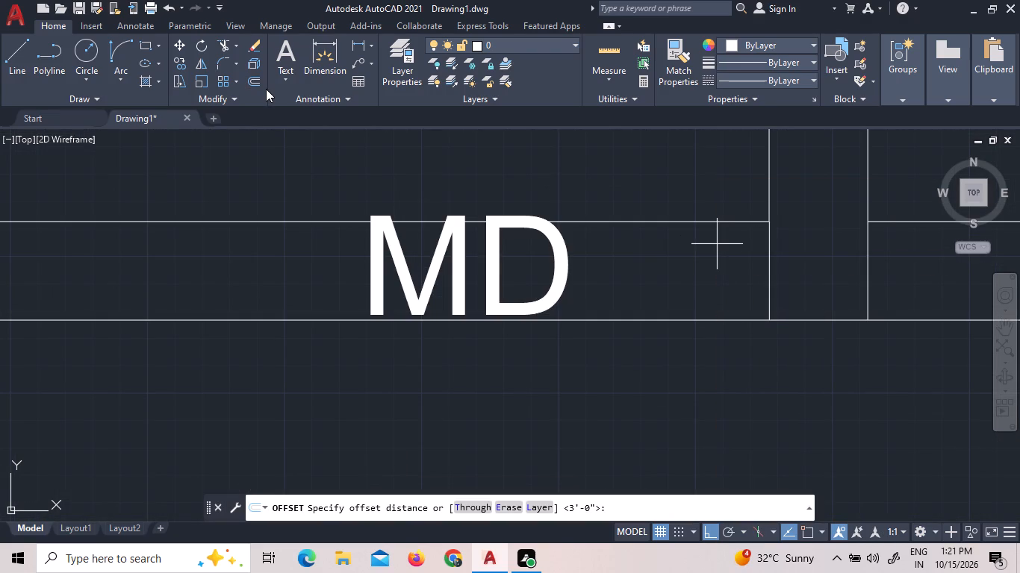
text(5")
key(Return)
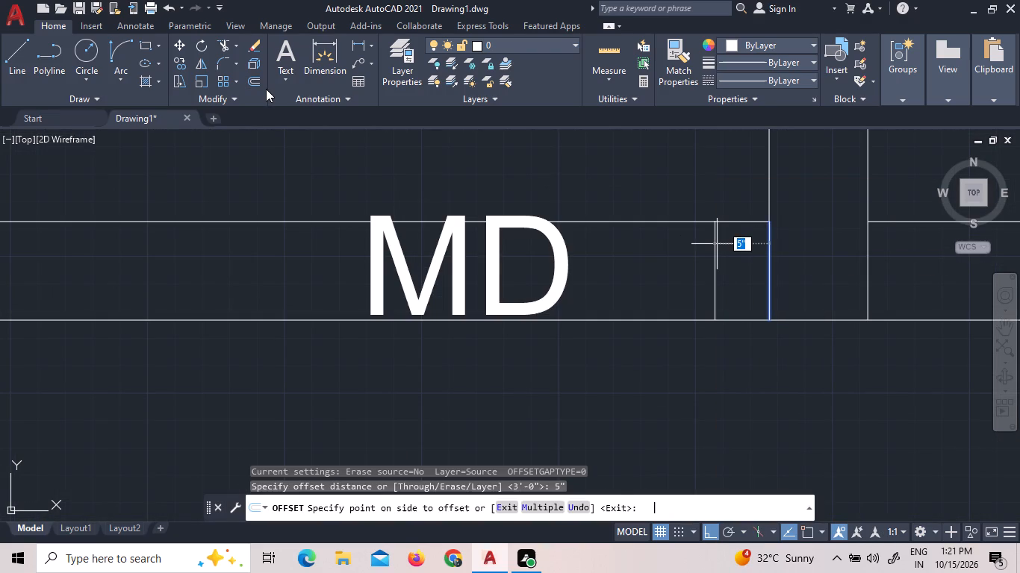
click(266, 89)
click(664, 260)
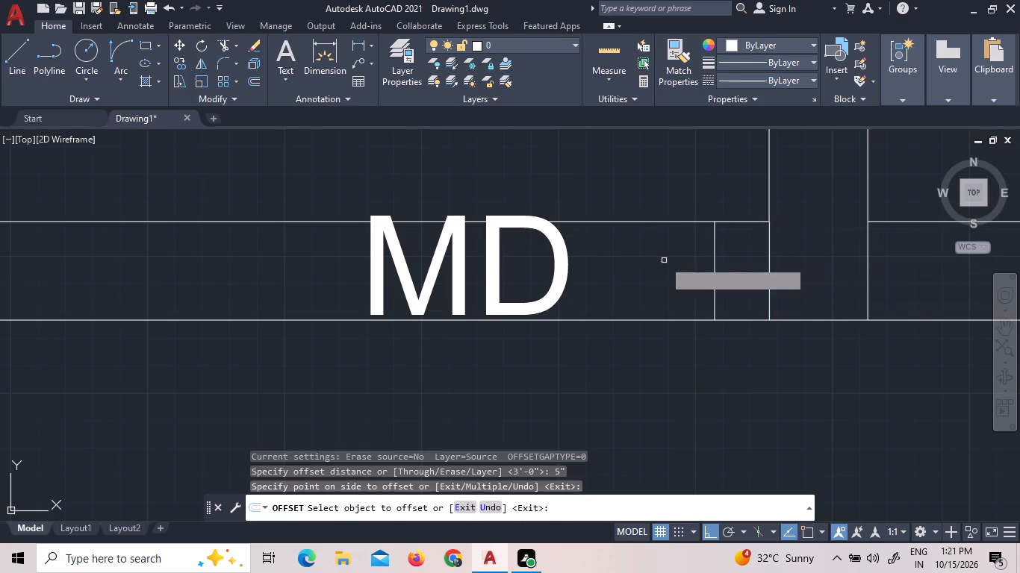
scroll(668, 264, down, 5)
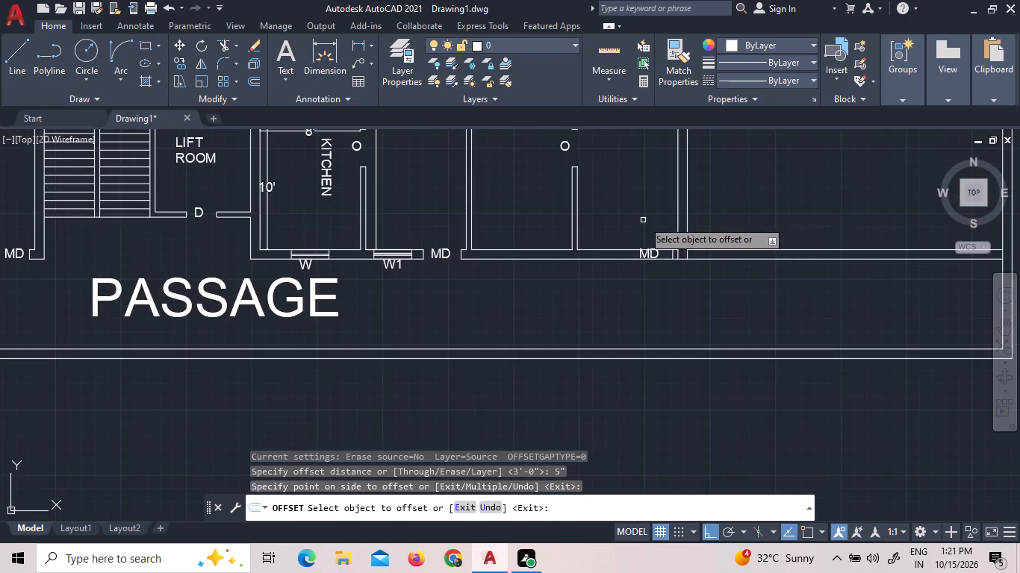
scroll(643, 220, down, 4)
scroll(642, 161, up, 3)
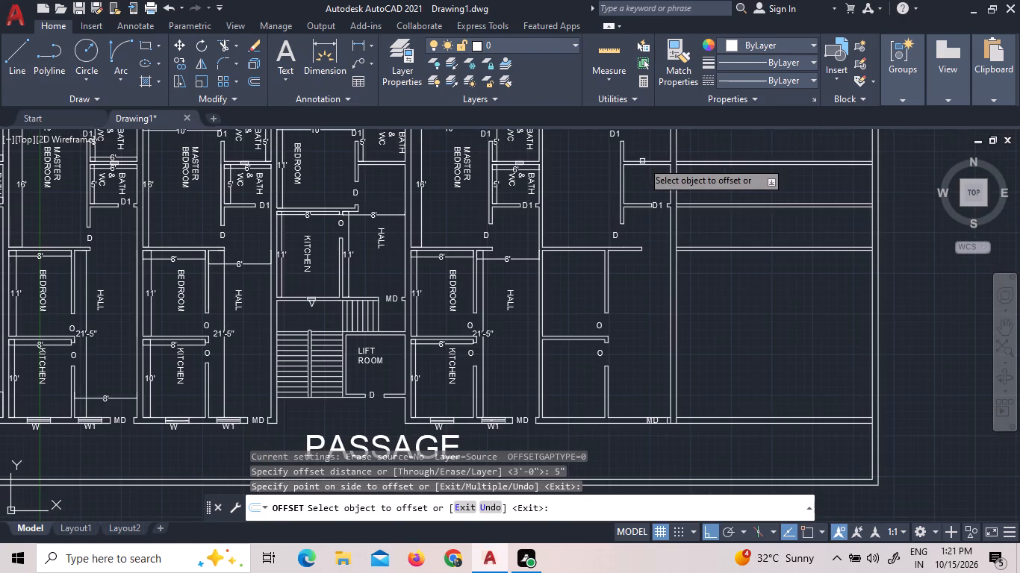
right_click(660, 292)
click(673, 298)
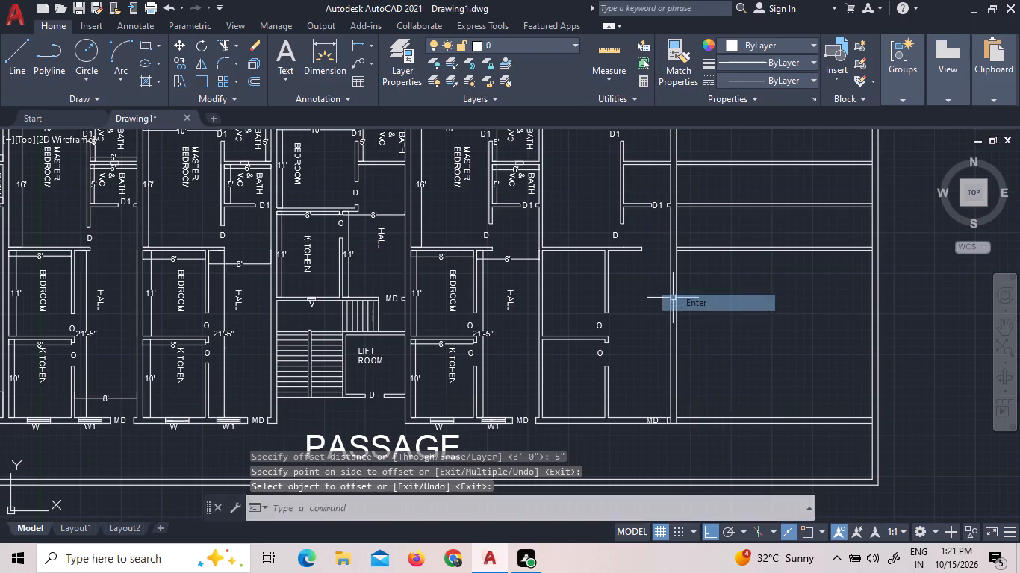
Offset the east jamb line 3' west to form the west jamb of the MD opening.
scroll(671, 434, up, 3)
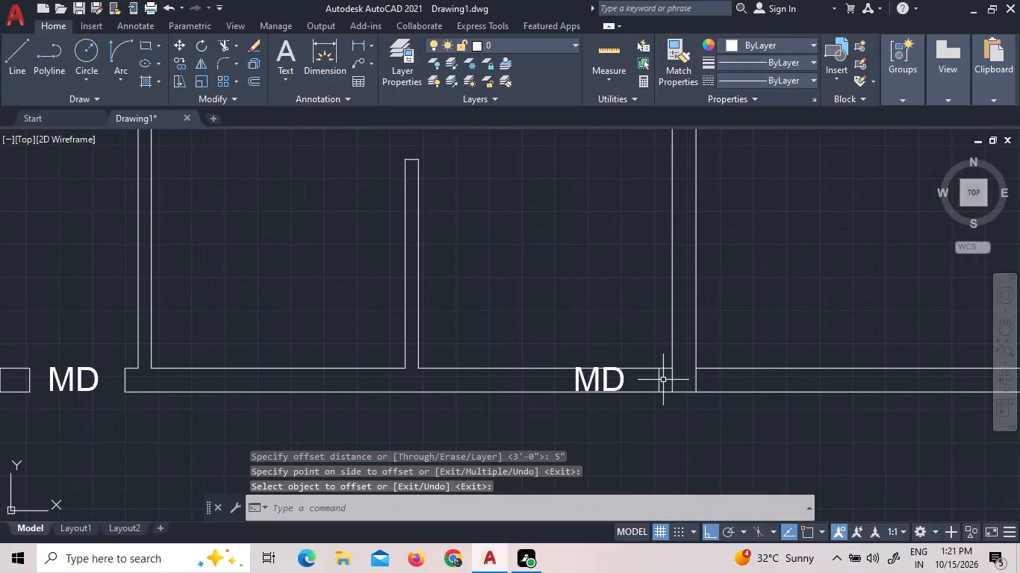
click(661, 380)
click(256, 84)
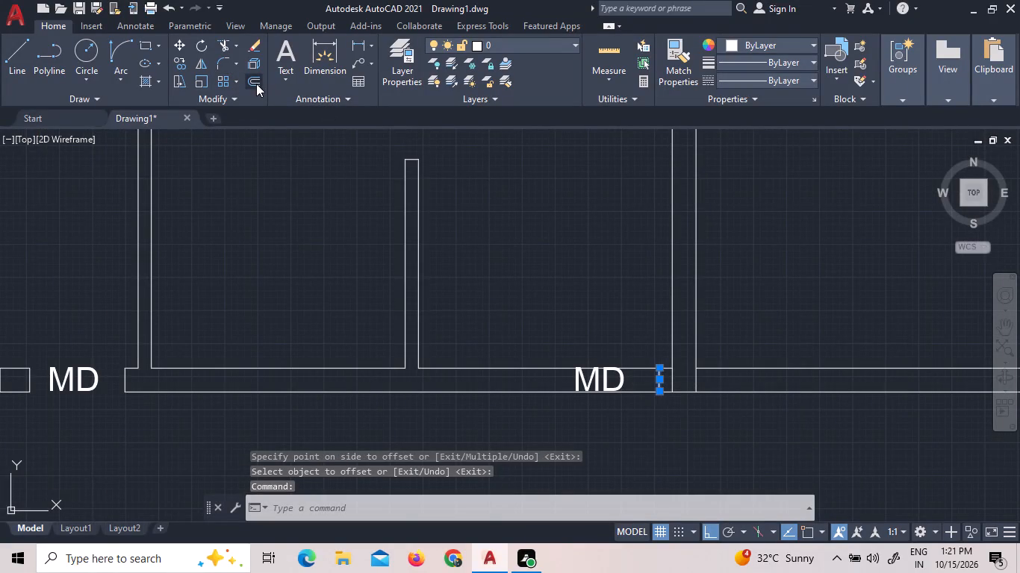
text(3')
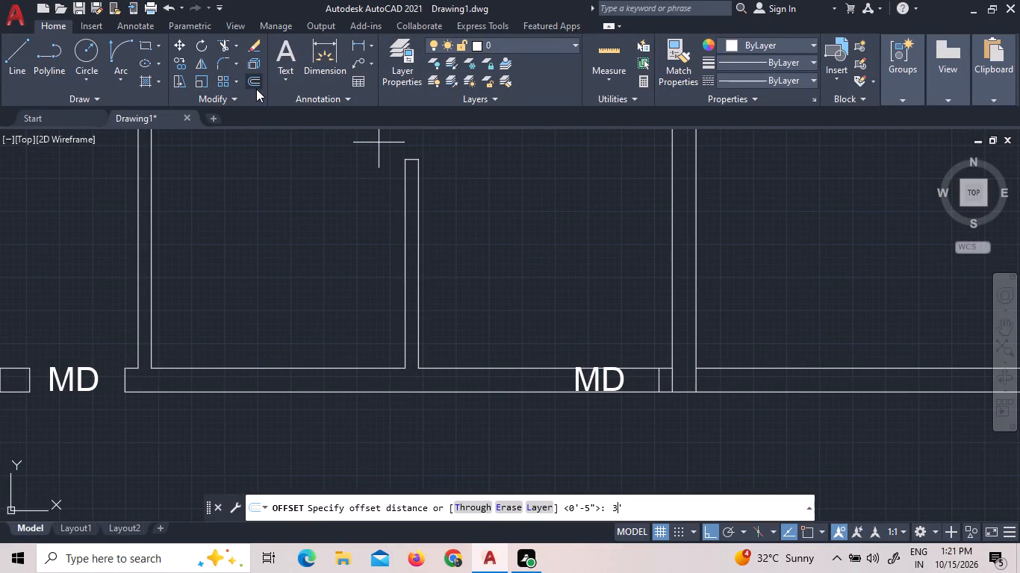
key(Return)
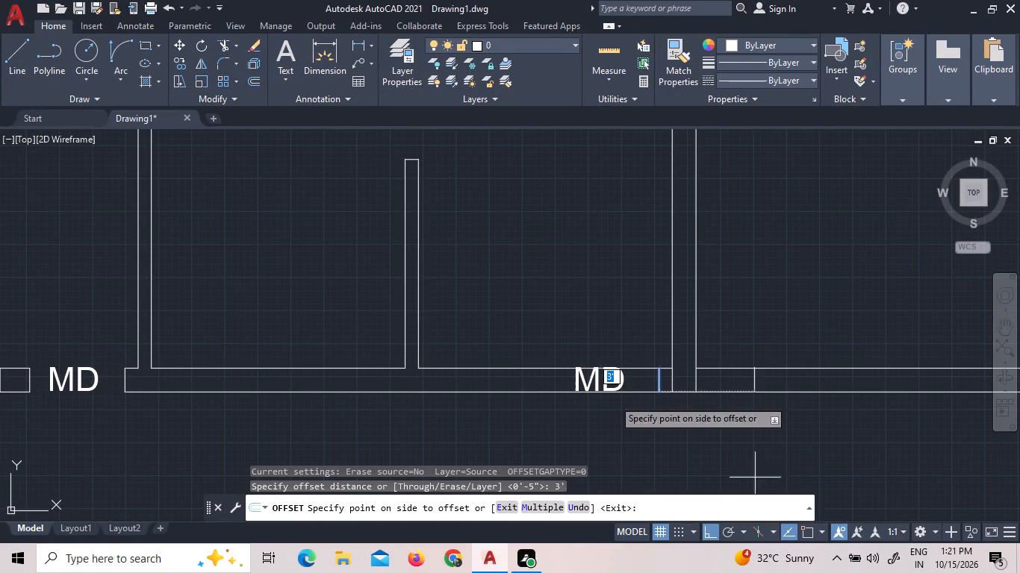
click(553, 336)
right_click(599, 423)
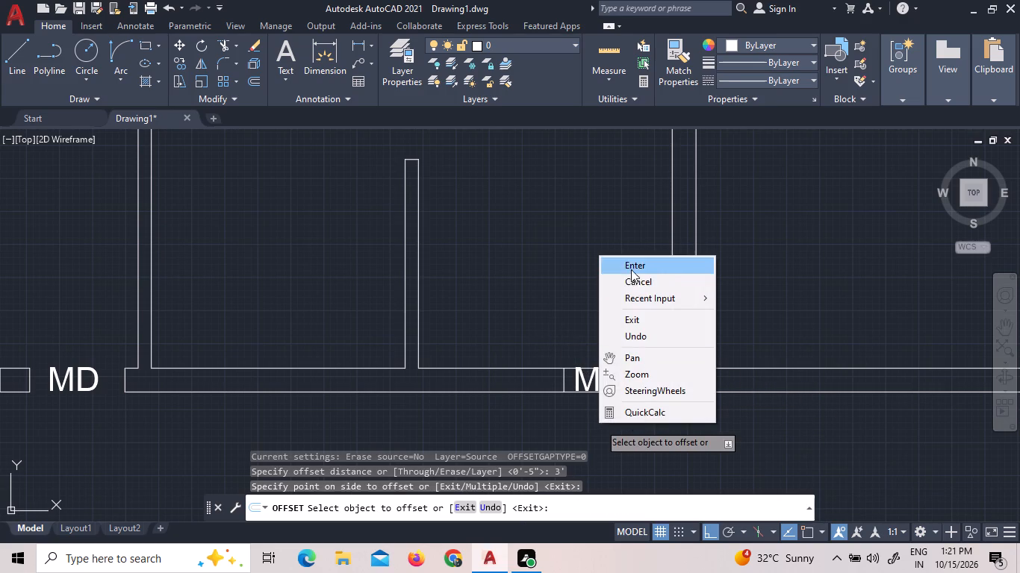
click(634, 259)
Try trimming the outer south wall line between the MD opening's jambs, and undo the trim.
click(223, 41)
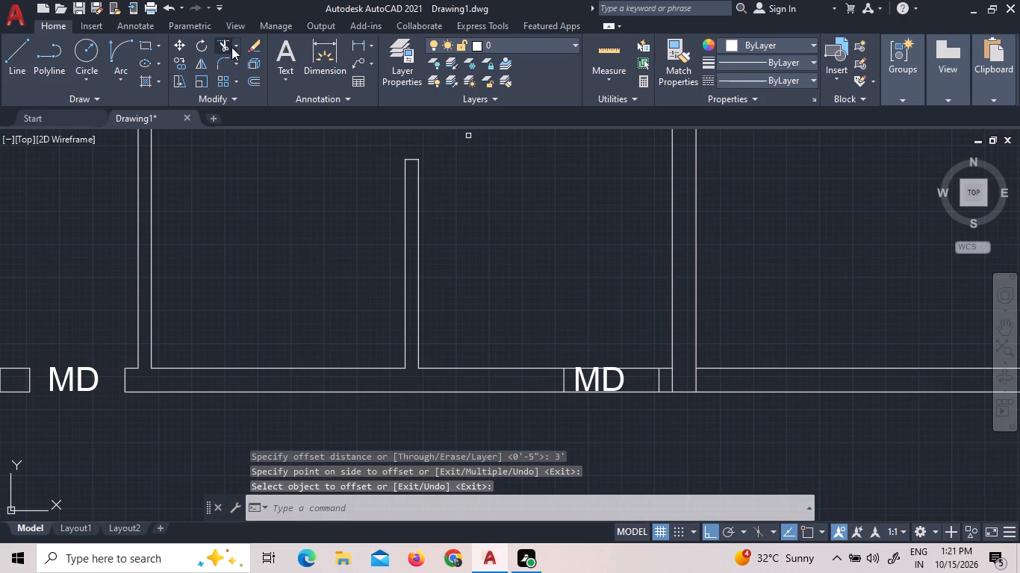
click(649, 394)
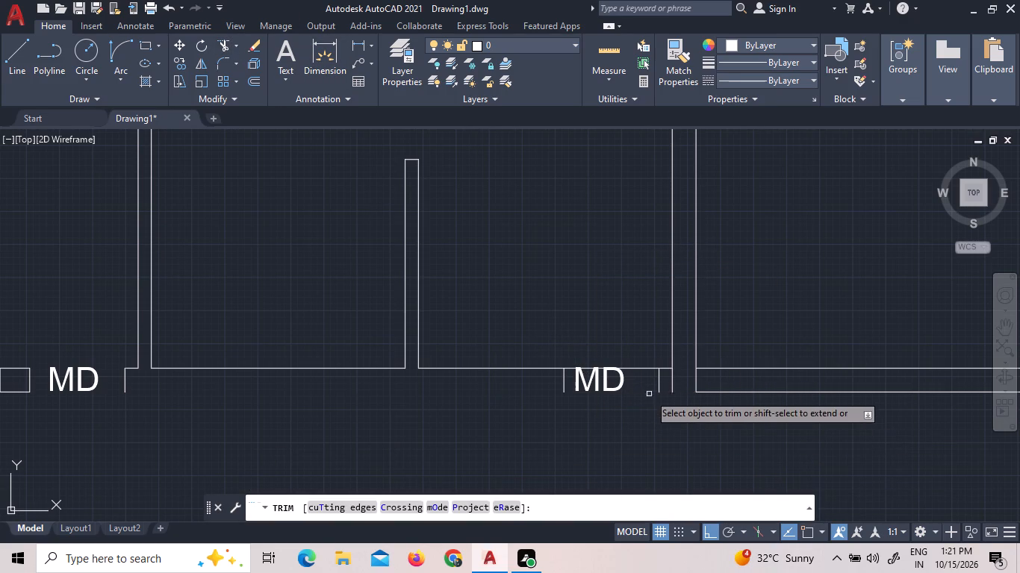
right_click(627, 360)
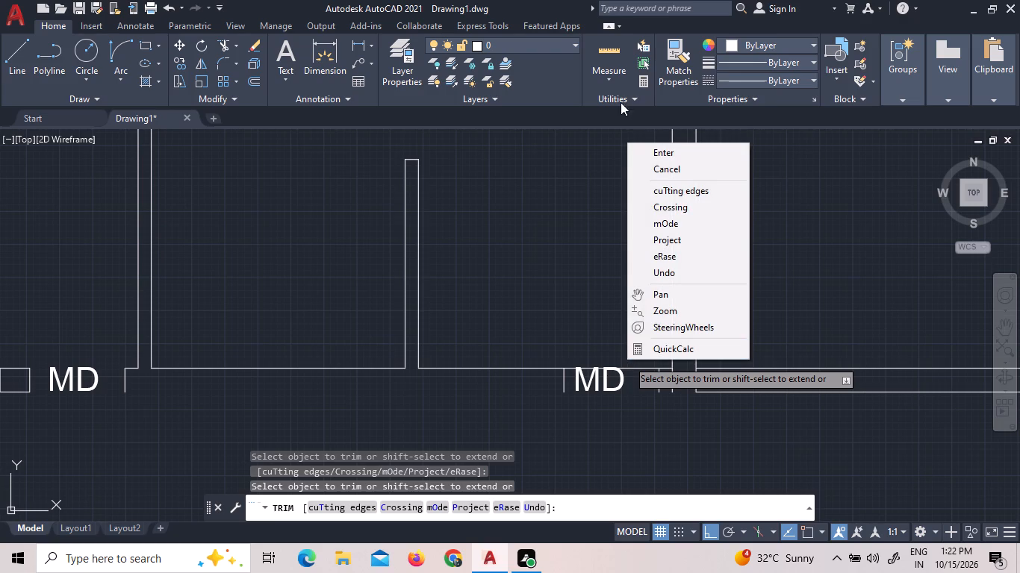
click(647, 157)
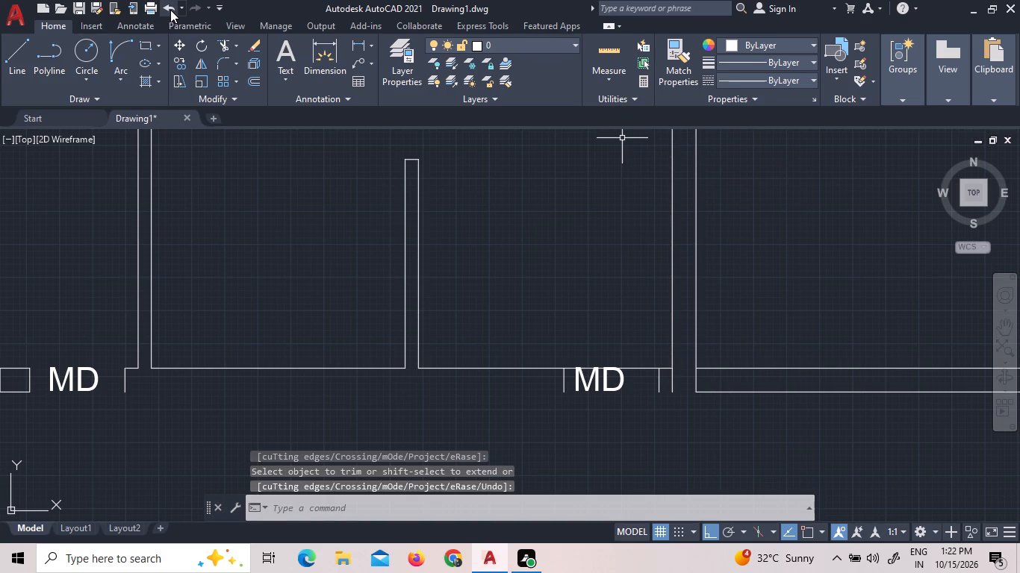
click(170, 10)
Trim away the inner south wall line between the two jambs of the MD opening, including the pieces beside the label.
scroll(668, 404, up, 2)
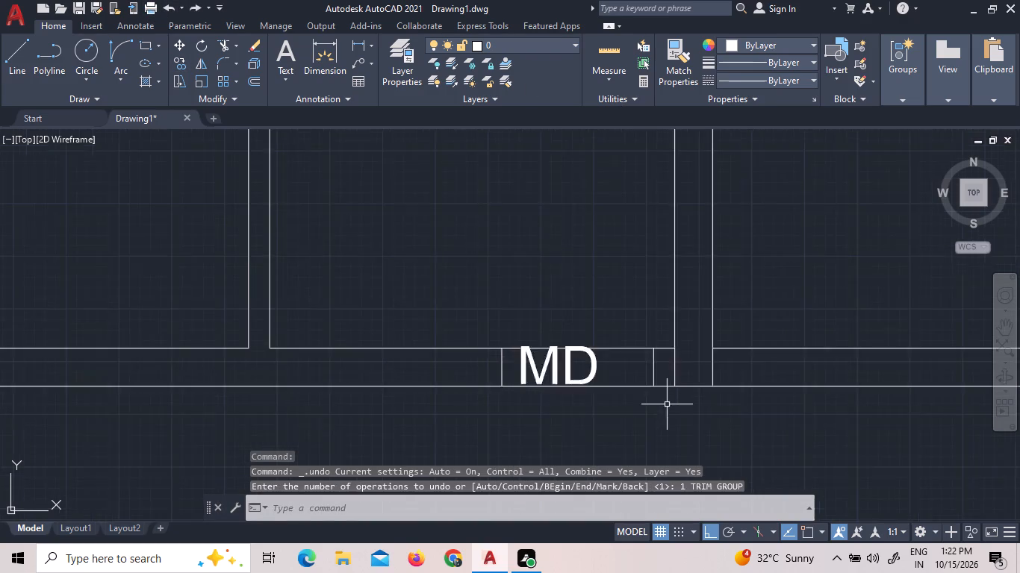
scroll(667, 404, up, 4)
scroll(563, 347, up, 2)
scroll(568, 417, up, 3)
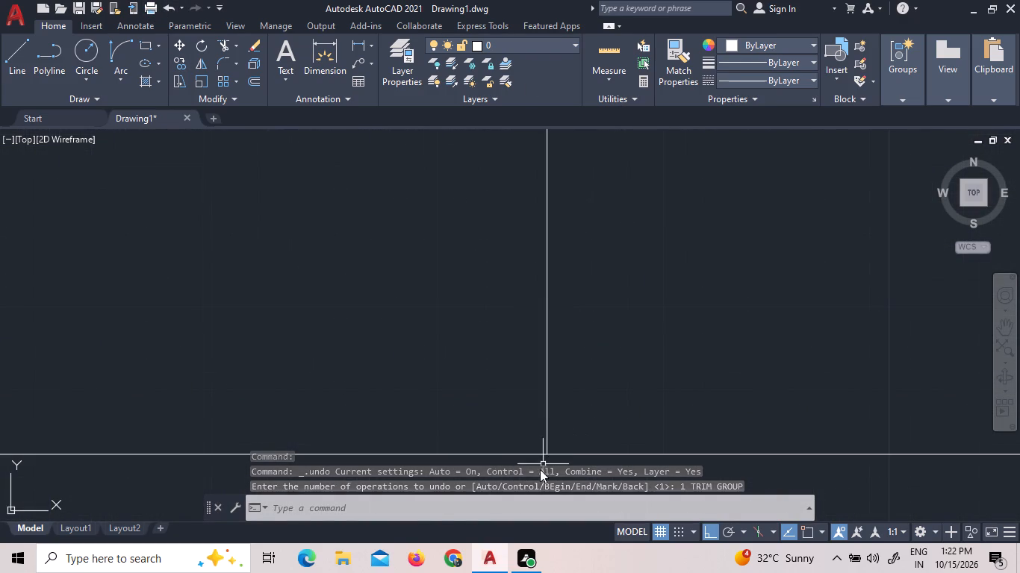
scroll(531, 475, up, 3)
scroll(544, 417, down, 10)
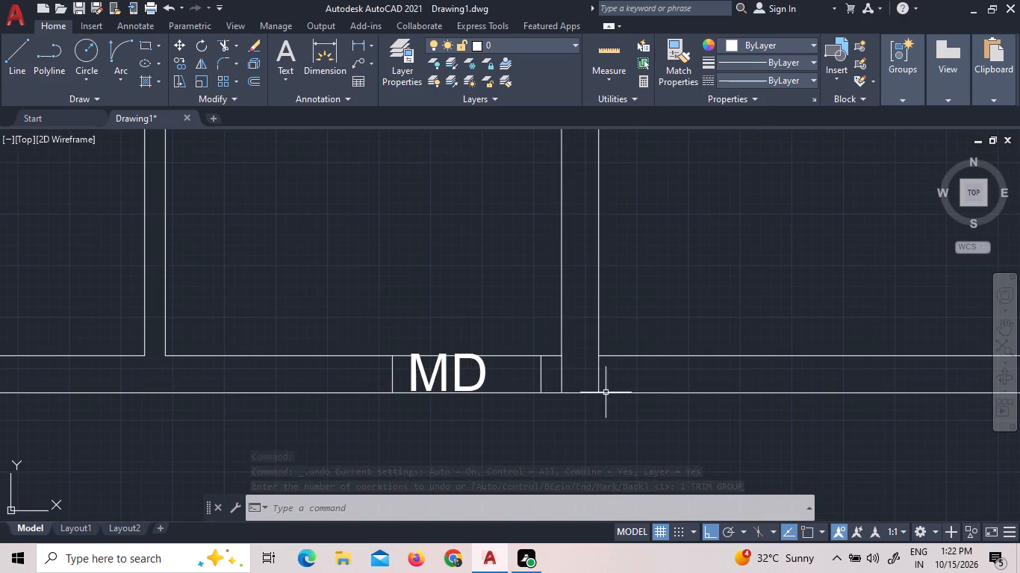
scroll(670, 390, down, 1)
scroll(542, 372, up, 1)
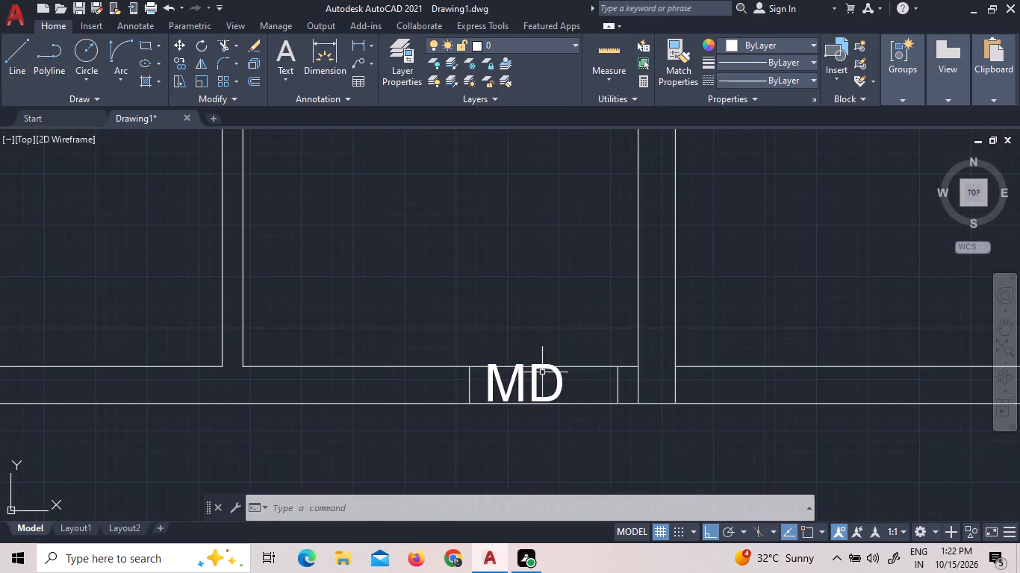
click(225, 40)
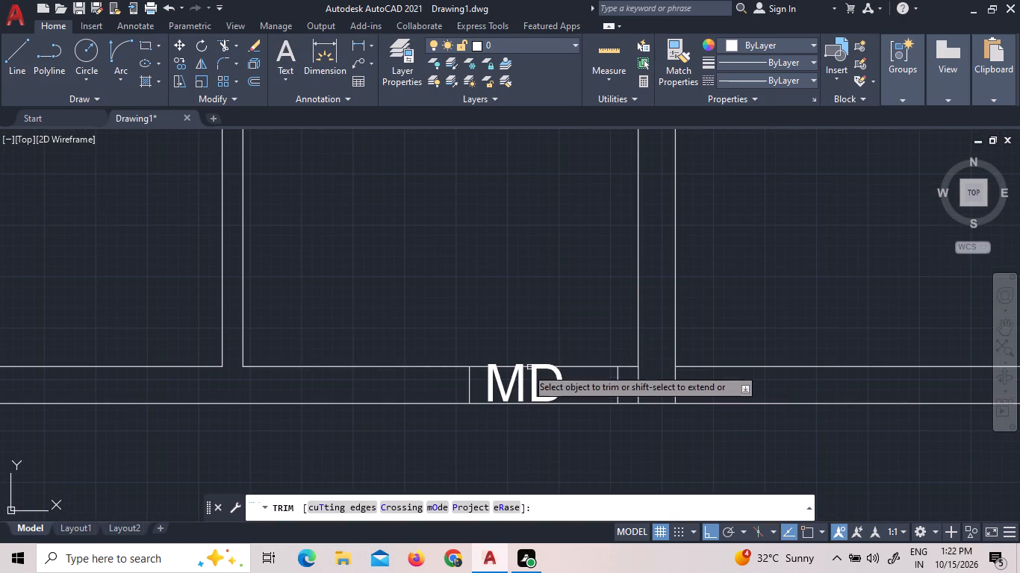
click(480, 366)
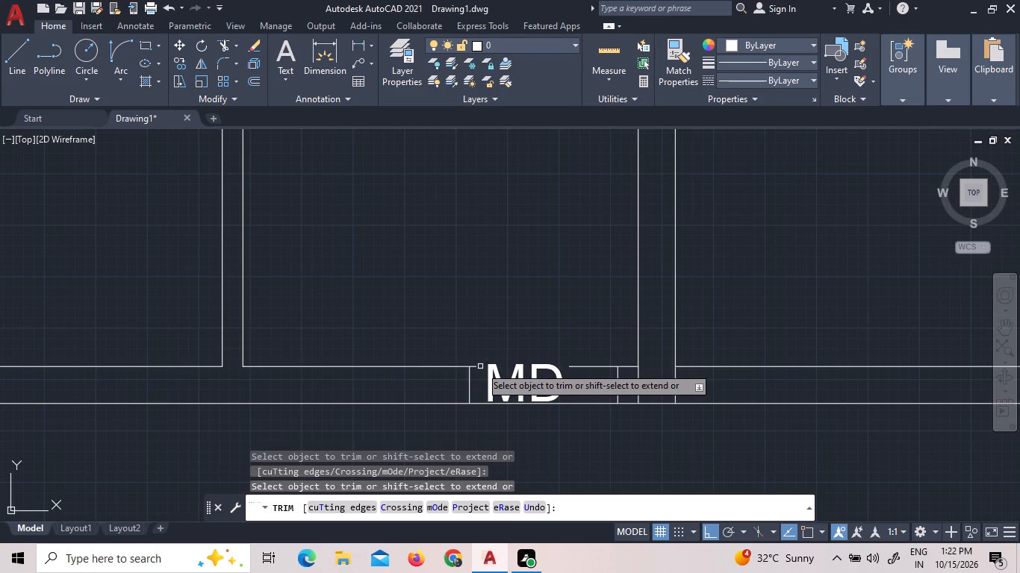
click(478, 366)
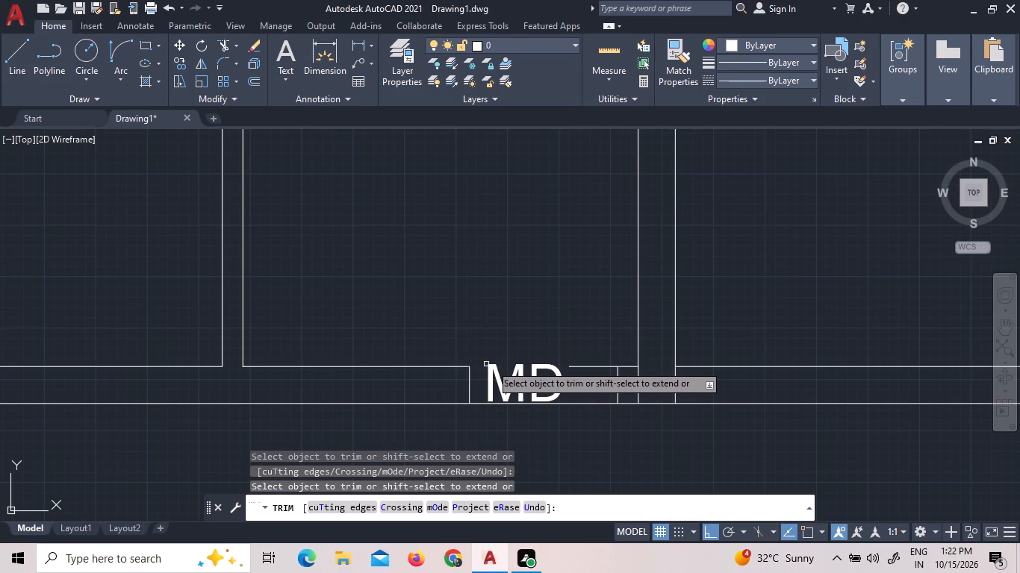
click(581, 369)
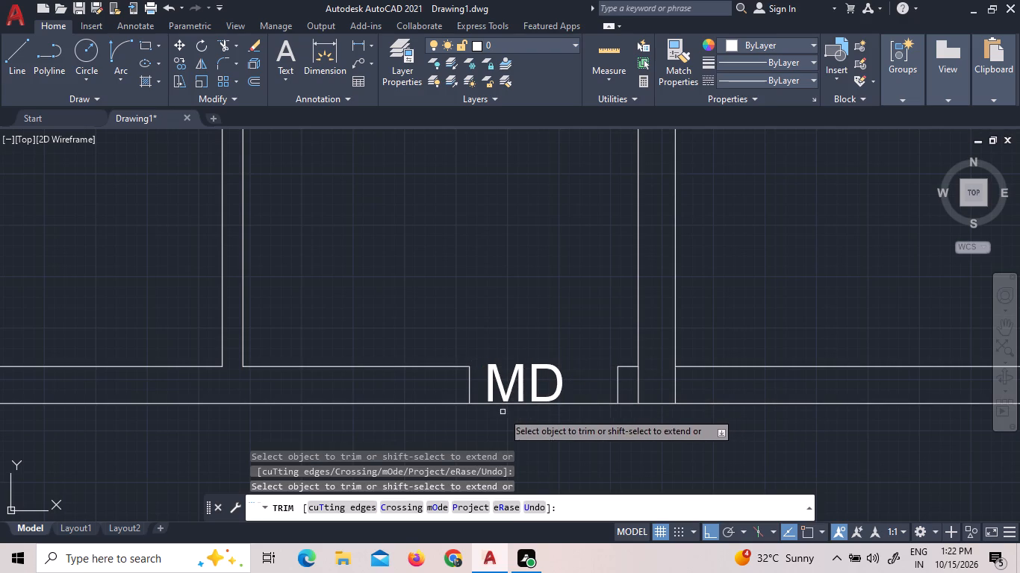
Trim off the 9" line crossing the south wall at the unit's inner southeast corner, east of the MD opening.
scroll(490, 401, up, 5)
scroll(402, 389, up, 2)
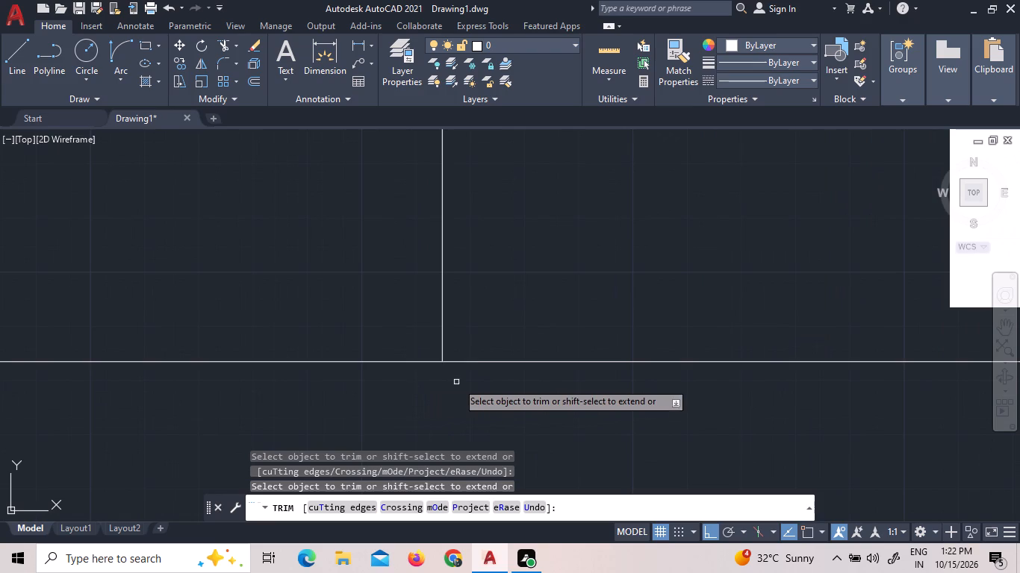
scroll(427, 362, up, 4)
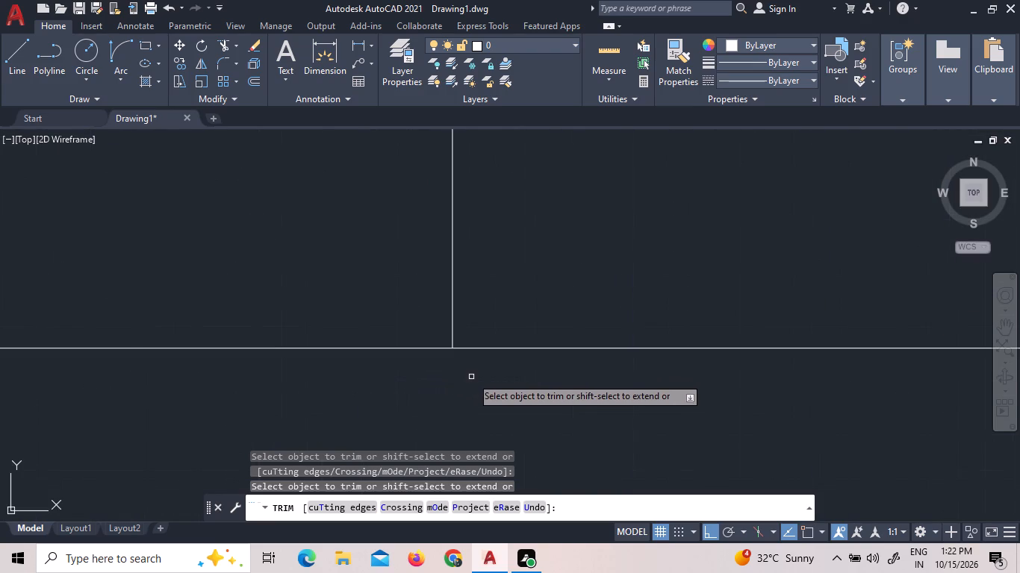
scroll(458, 355, up, 2)
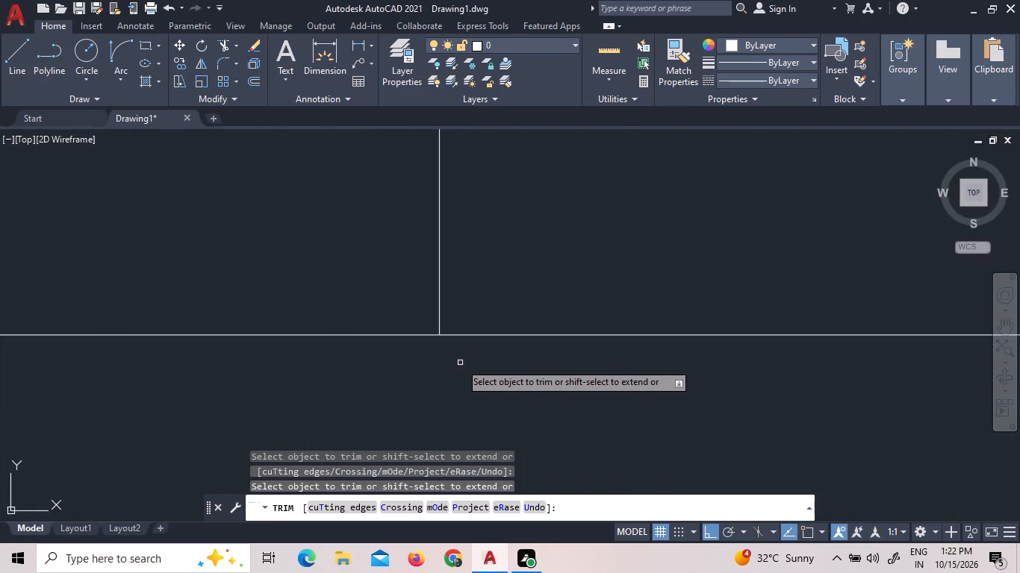
scroll(460, 363, down, 14)
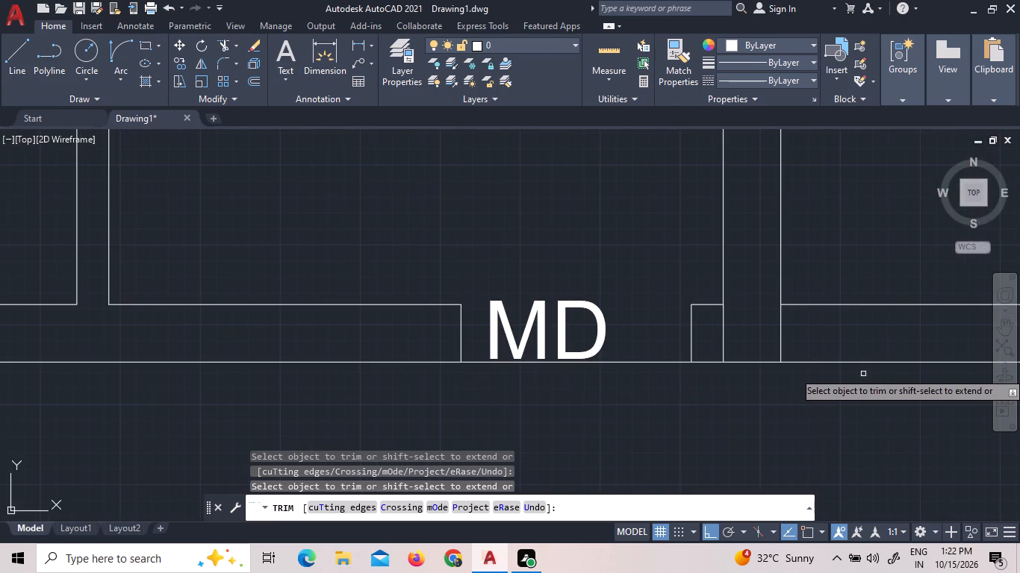
click(722, 348)
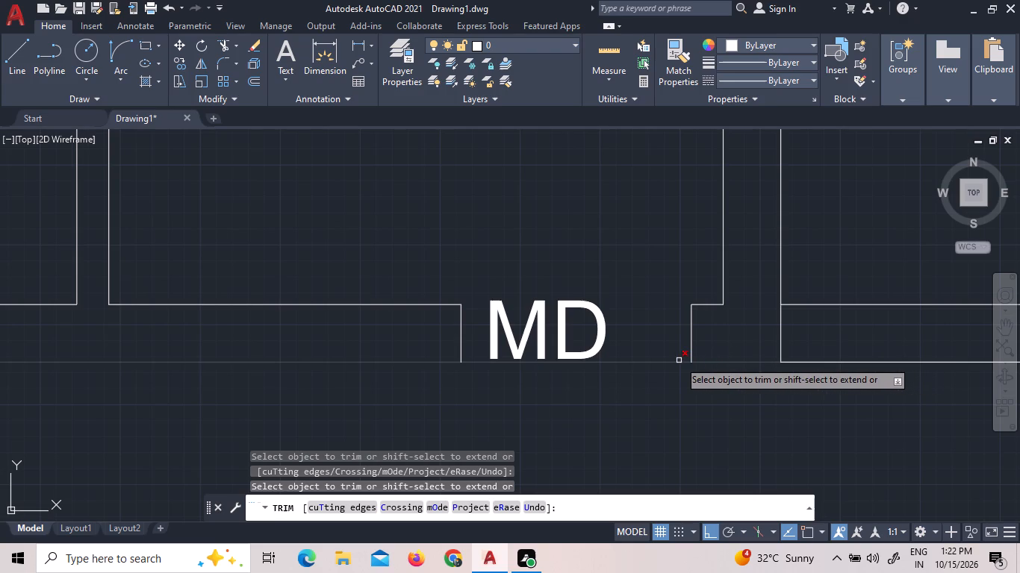
scroll(679, 360, down, 2)
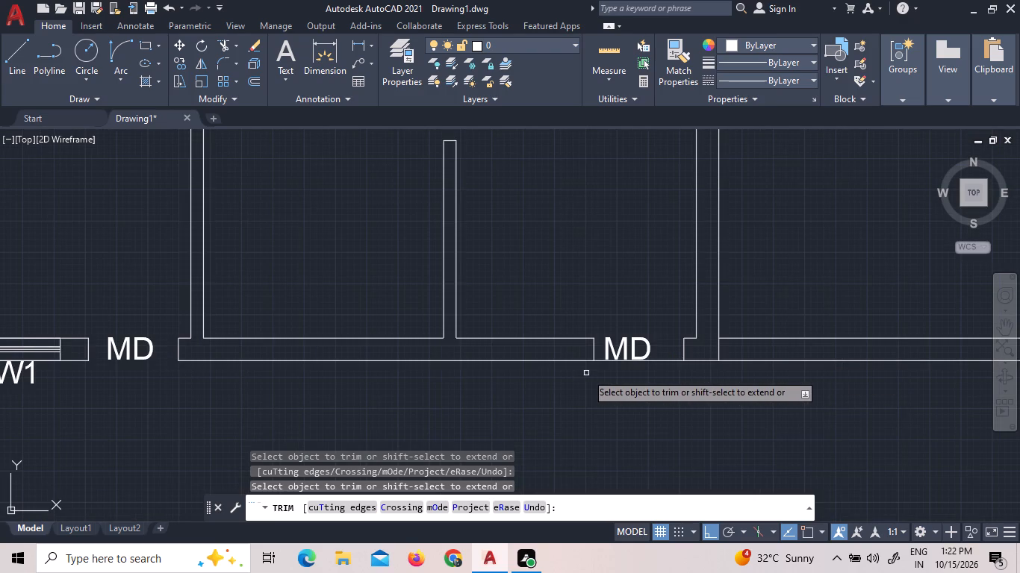
right_click(644, 380)
click(674, 175)
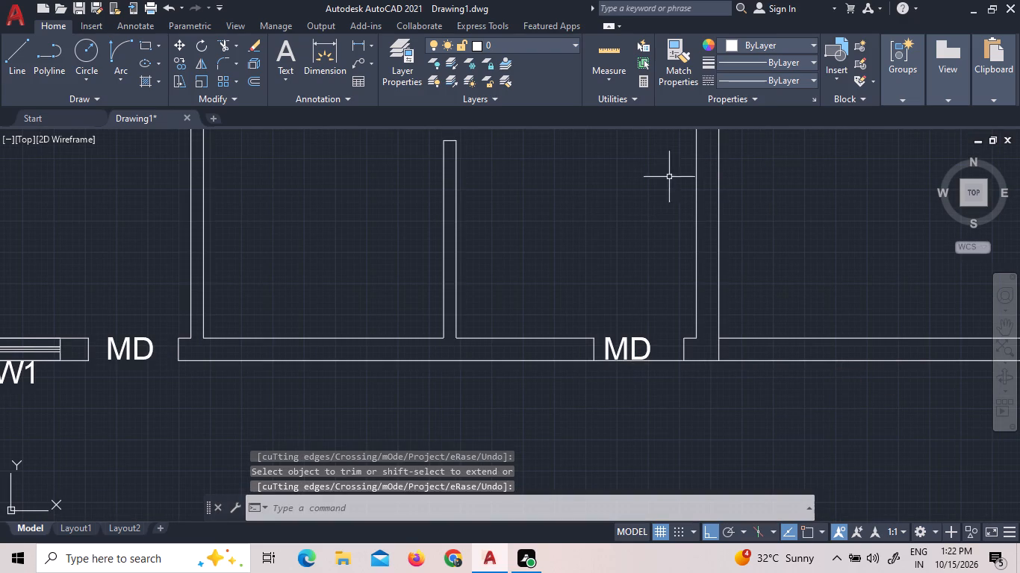
Extend the east and west jamb lines of the eastern unit's MD opening to the outer south wall line.
click(695, 361)
scroll(689, 368, up, 2)
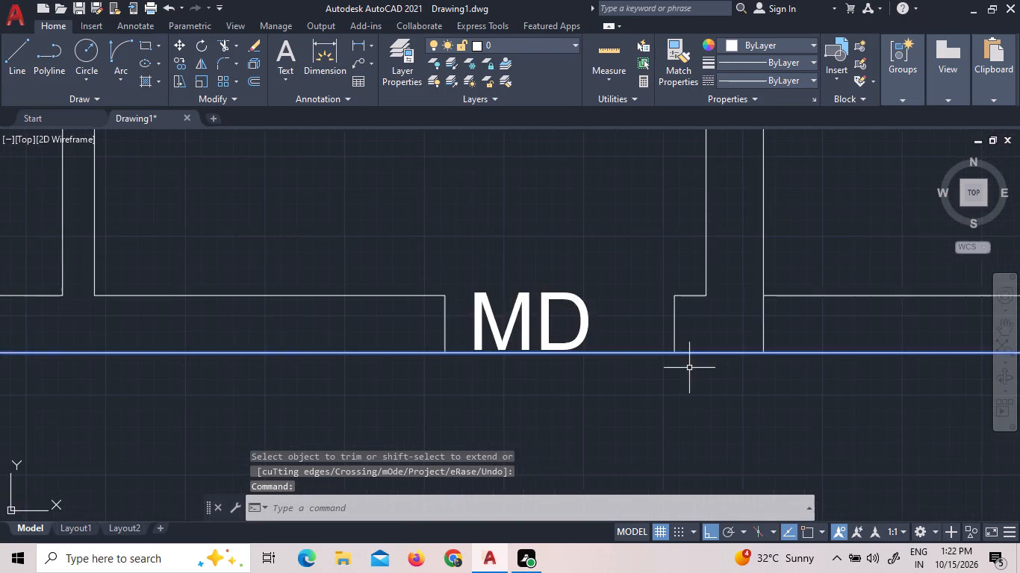
scroll(681, 358, up, 6)
scroll(543, 314, up, 3)
scroll(618, 324, up, 3)
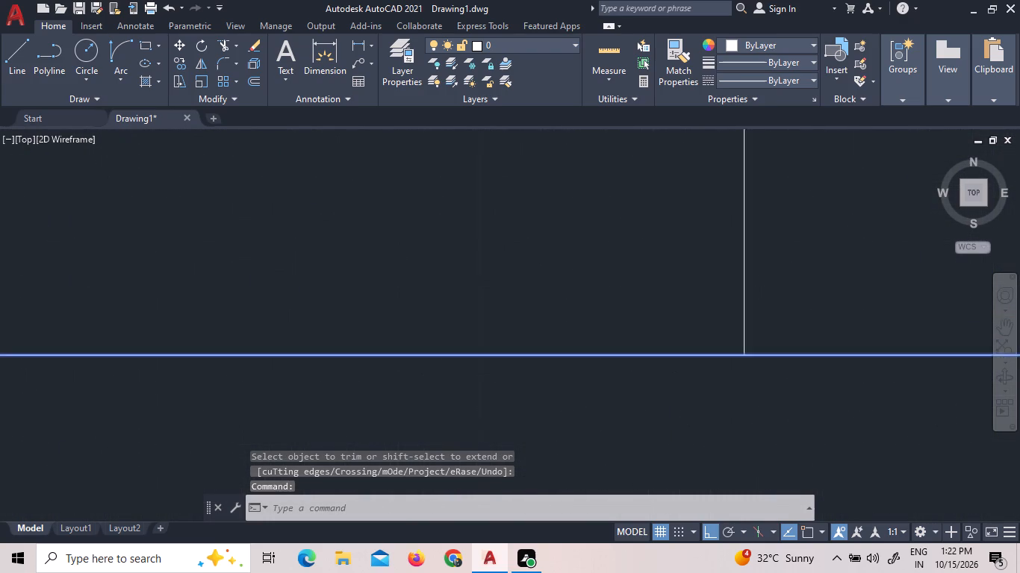
scroll(762, 351, up, 3)
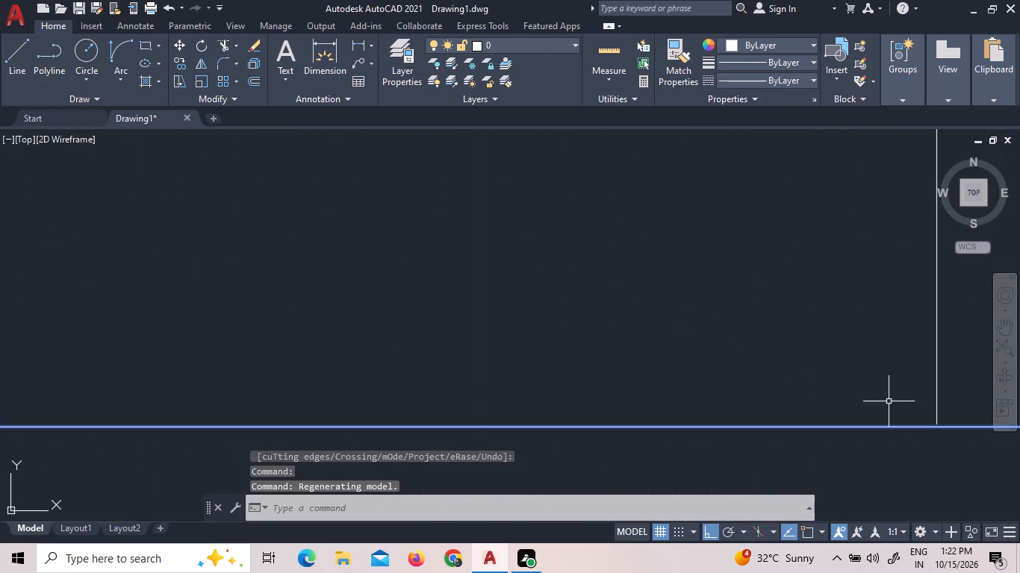
scroll(924, 432, up, 3)
scroll(924, 431, down, 3)
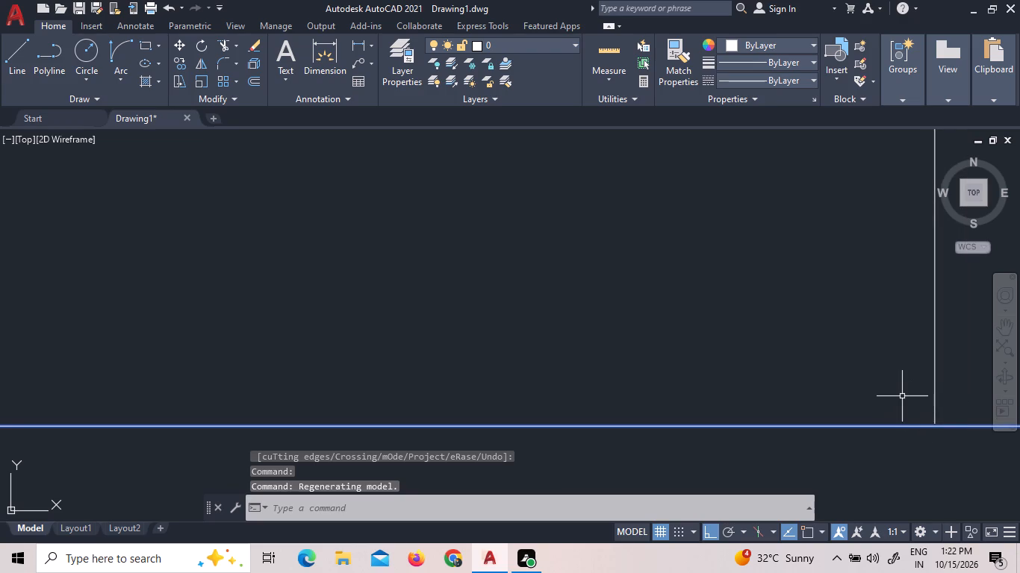
scroll(902, 396, down, 14)
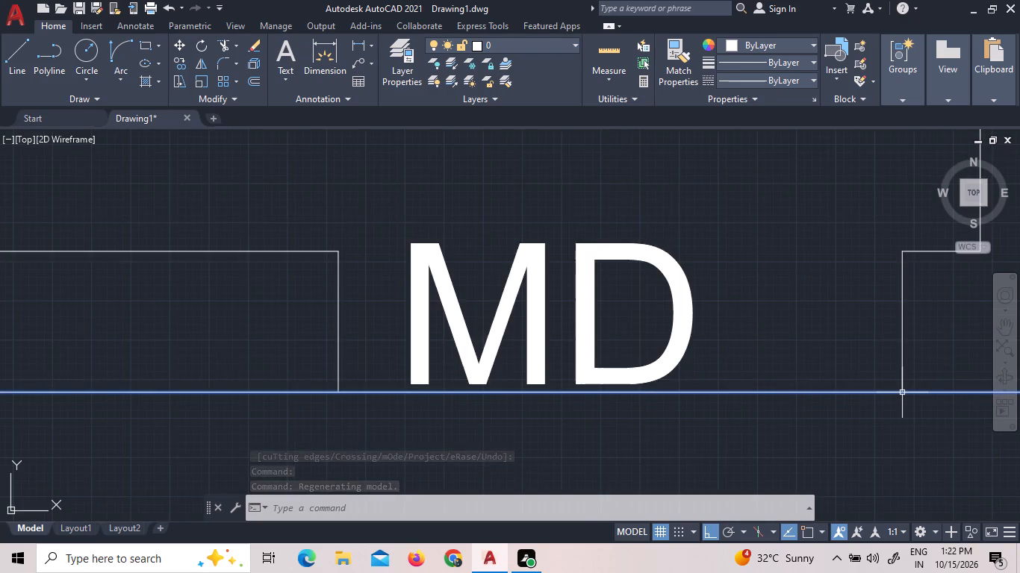
scroll(902, 392, down, 2)
key(Escape)
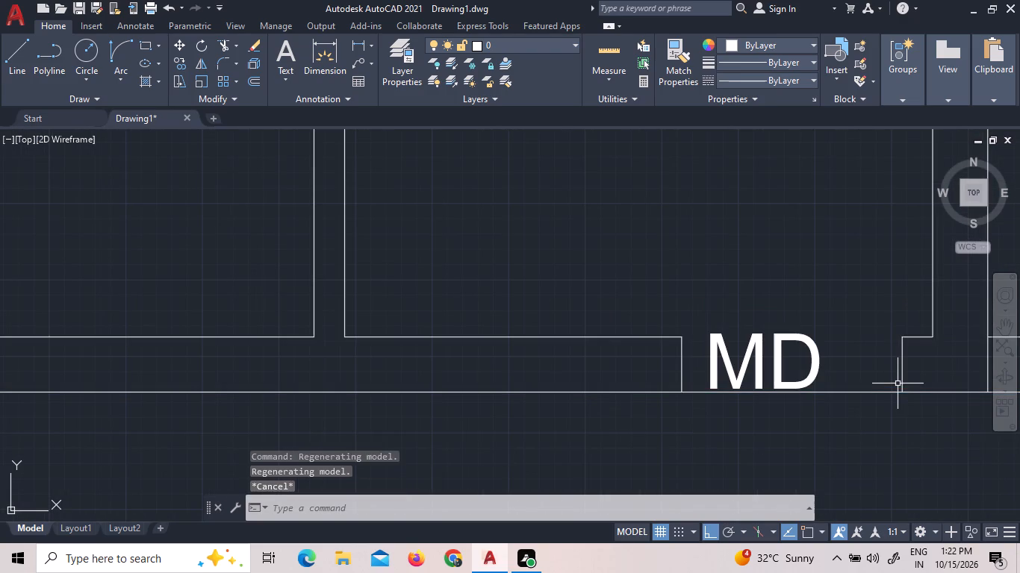
key(Escape)
text(EX)
key(space)
key(space)
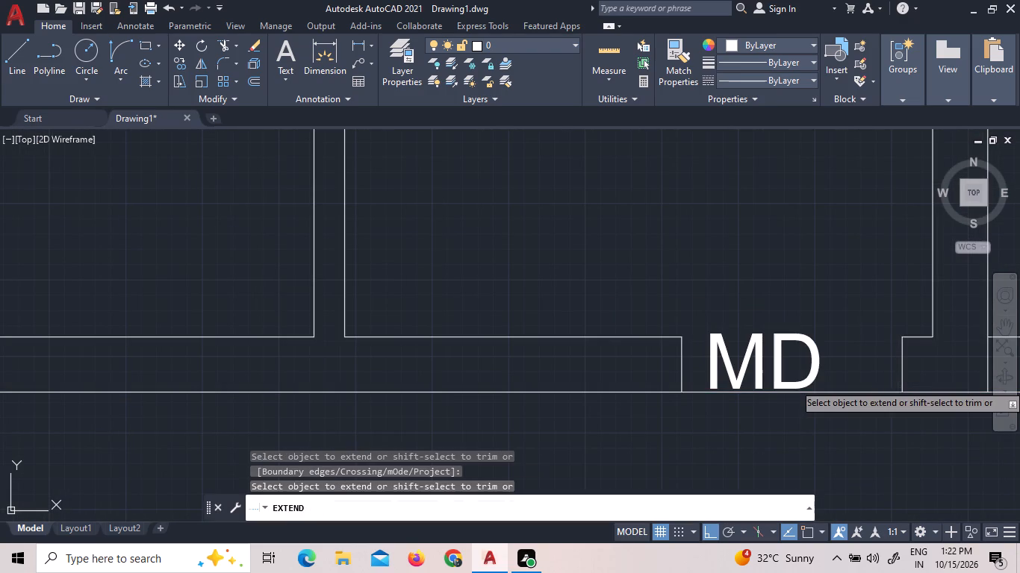
click(904, 370)
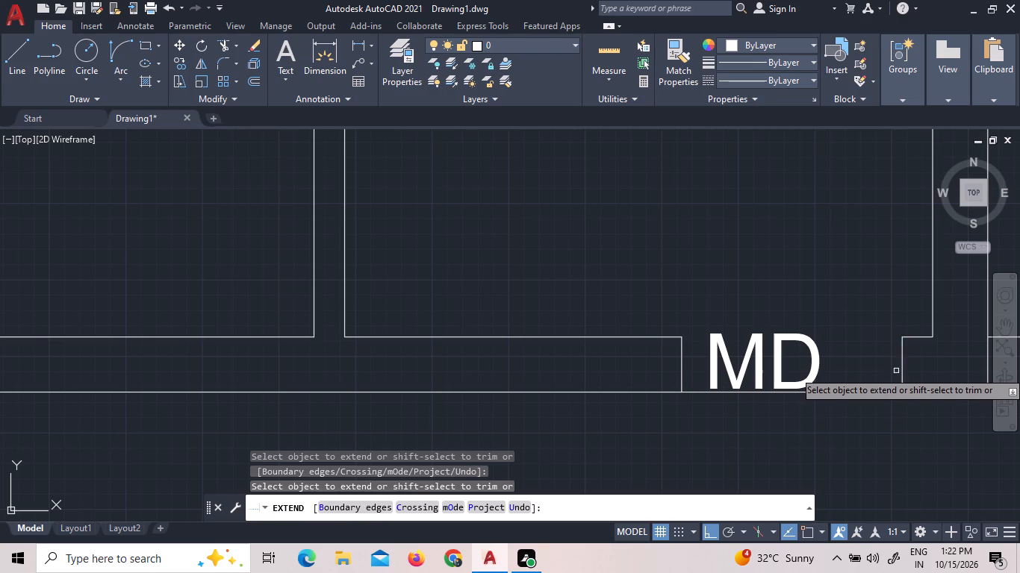
click(682, 372)
right_click(695, 271)
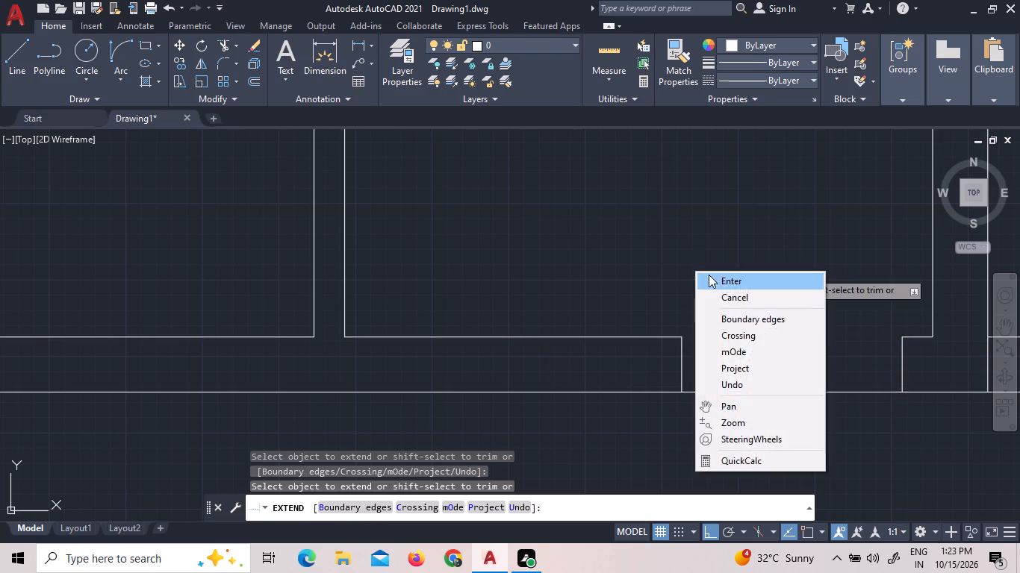
click(717, 280)
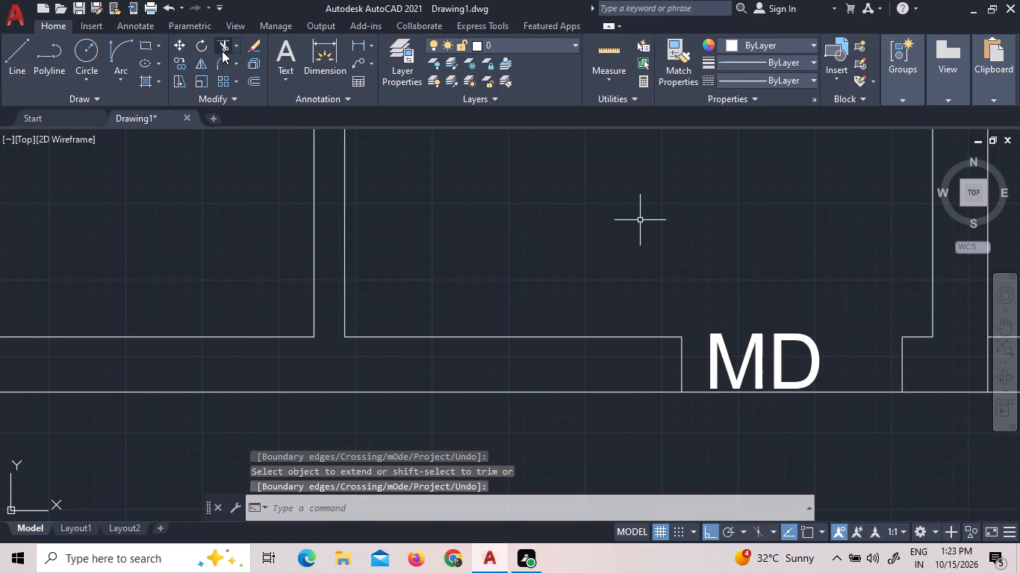
Trim away the outer south wall line between the two jambs of the eastern unit's MD opening.
click(222, 51)
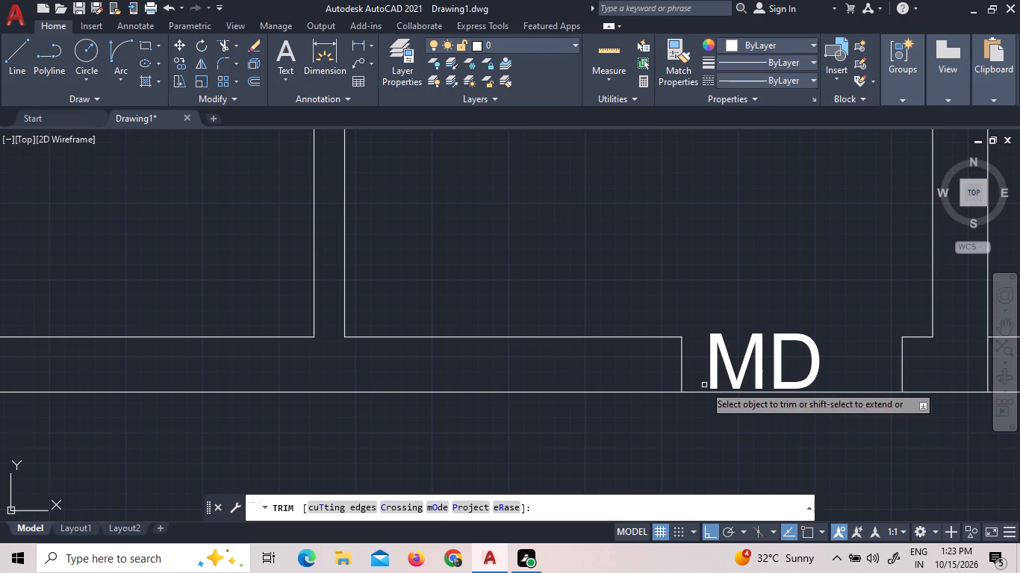
click(699, 391)
scroll(712, 266, down, 3)
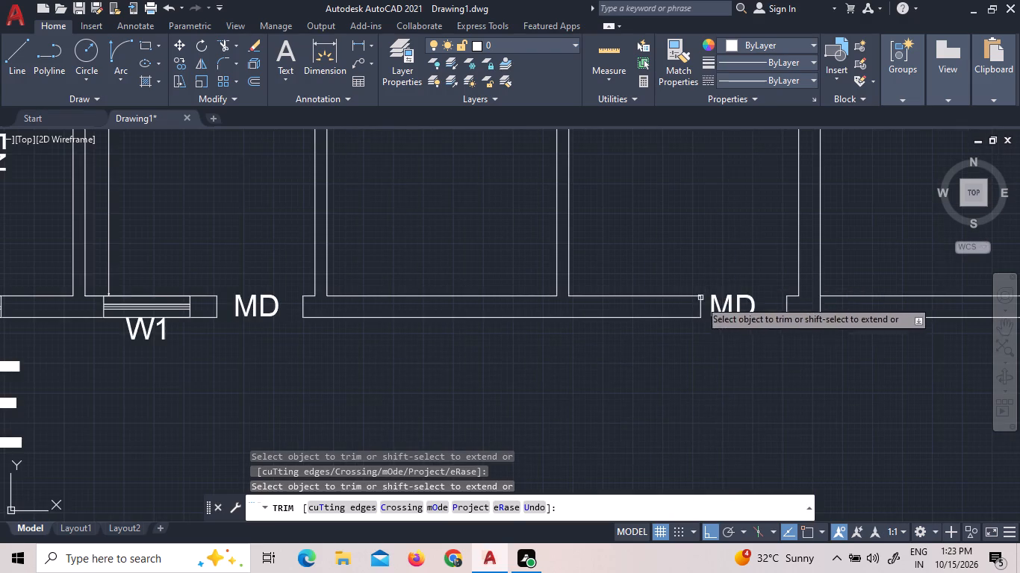
scroll(756, 349, down, 4)
scroll(806, 210, up, 1)
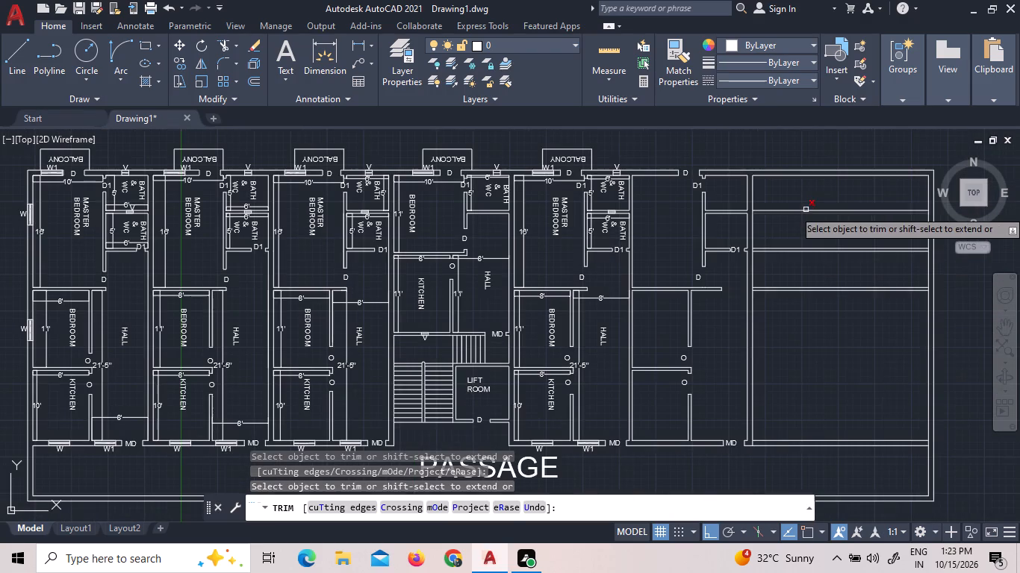
middle_drag(808, 369, 702, 366)
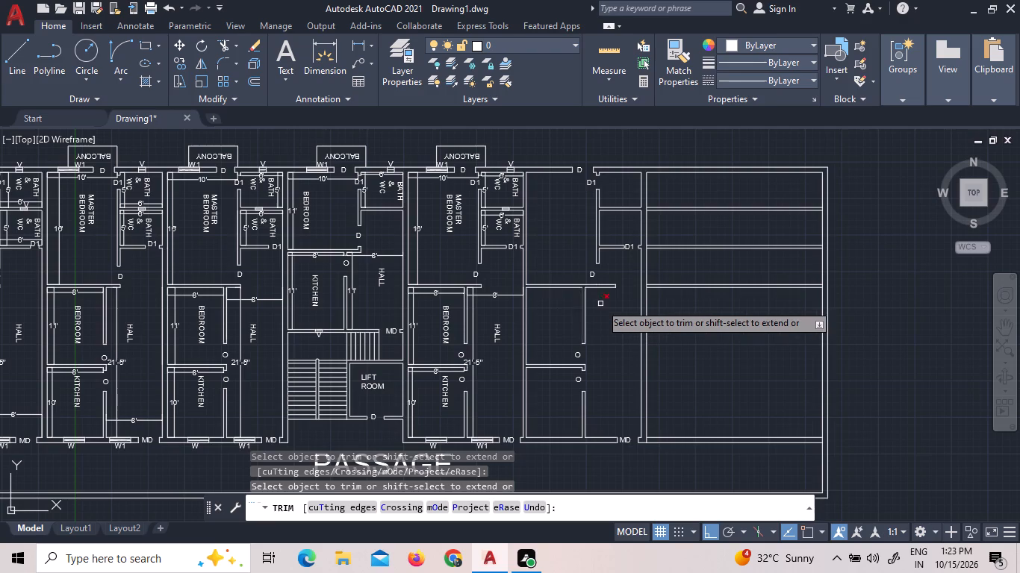
scroll(597, 307, down, 1)
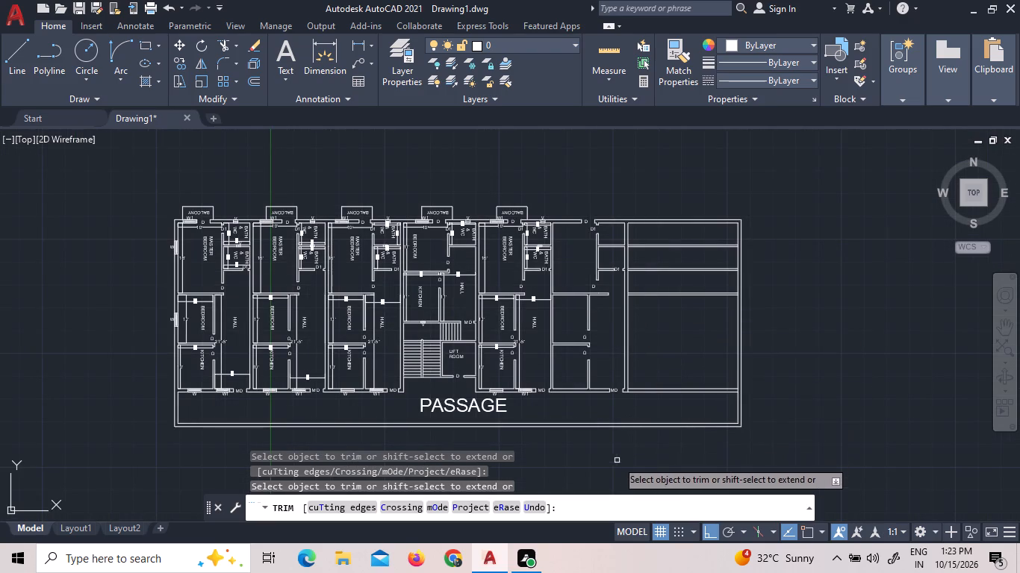
right_click(609, 452)
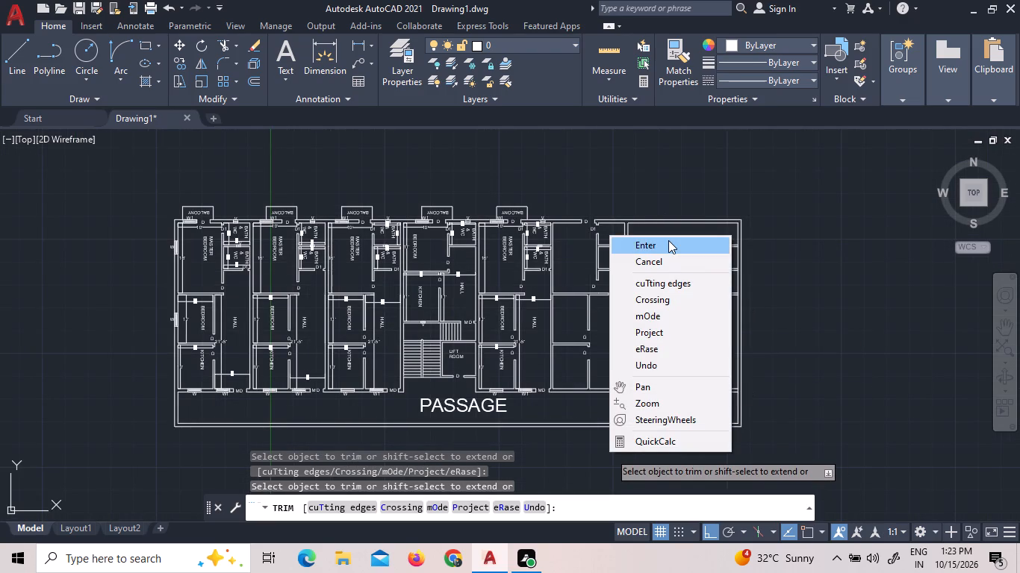
click(668, 240)
Copy the adjoining unit's south-wall W and W1 windows with their labels about 17' east into the eastern unit's south wall.
scroll(525, 401, up, 3)
scroll(462, 353, up, 3)
scroll(432, 372, down, 3)
scroll(455, 412, up, 3)
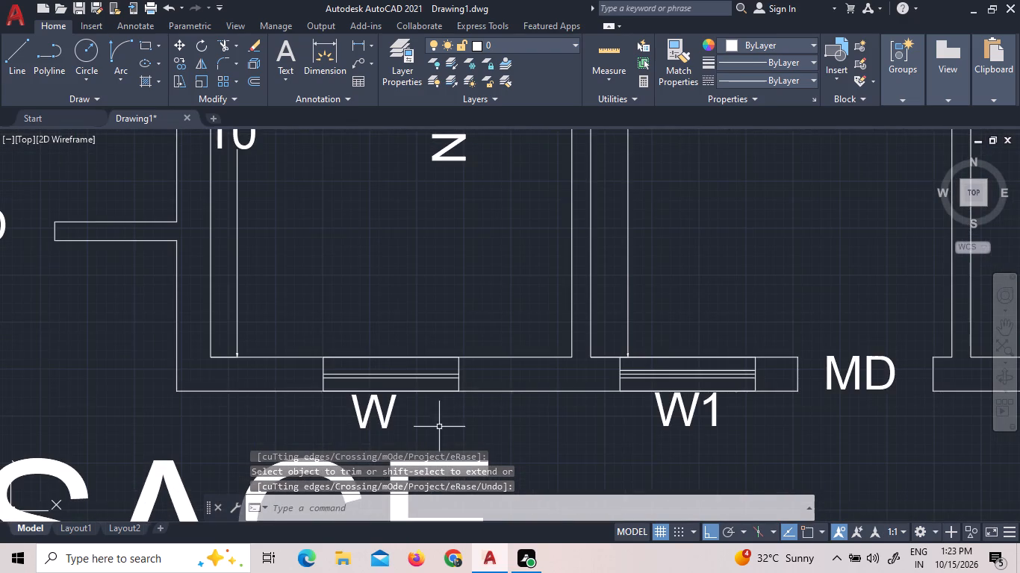
click(414, 427)
click(326, 420)
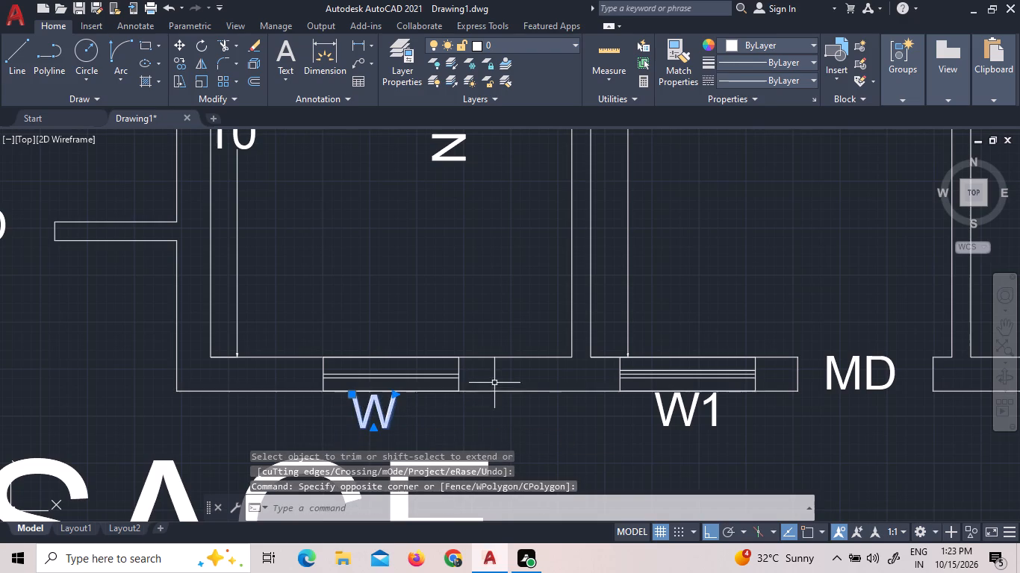
click(494, 383)
click(388, 375)
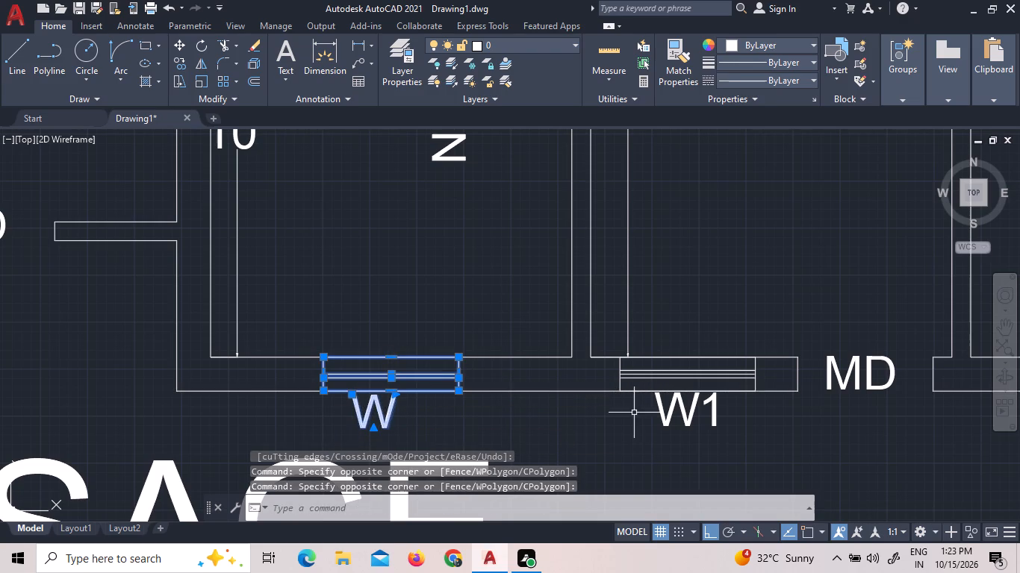
click(725, 416)
click(592, 416)
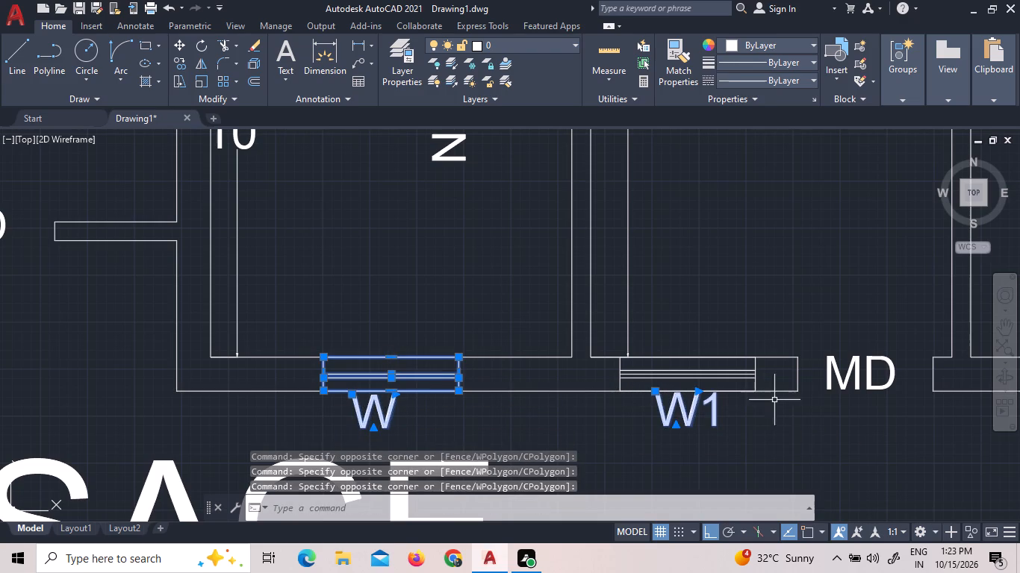
click(779, 384)
click(685, 371)
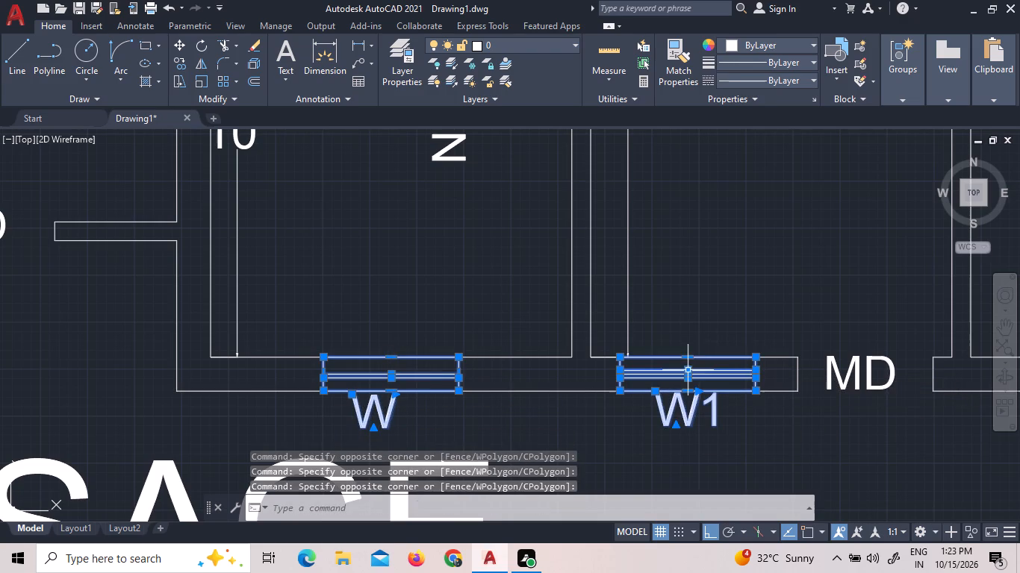
scroll(750, 395, down, 3)
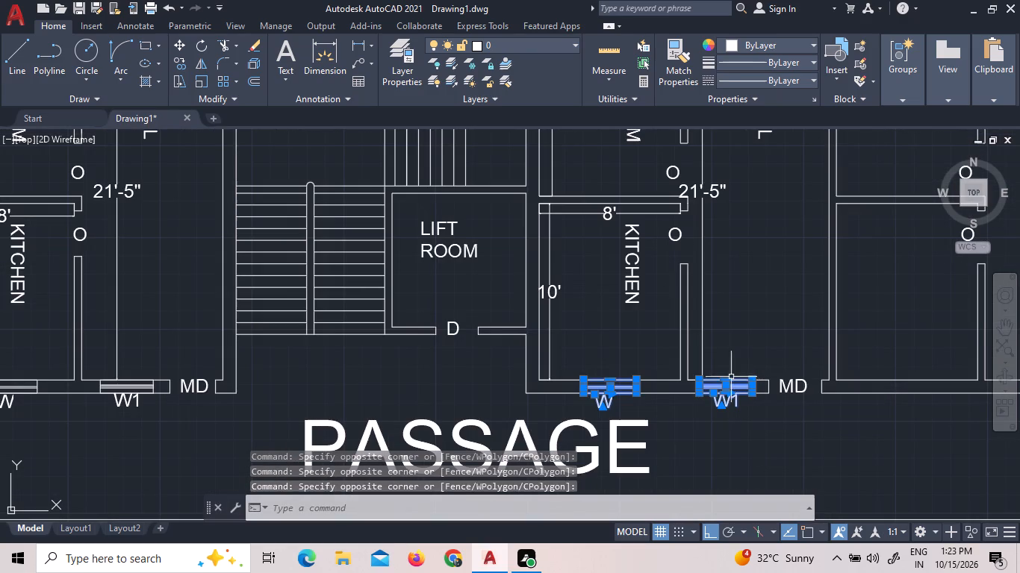
scroll(704, 325, down, 3)
scroll(730, 339, up, 2)
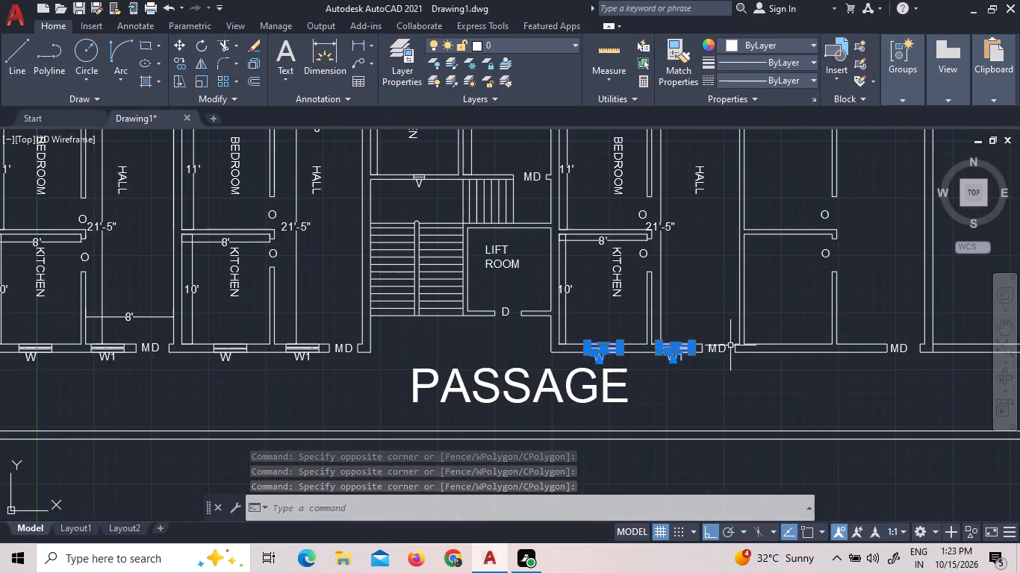
right_click(679, 384)
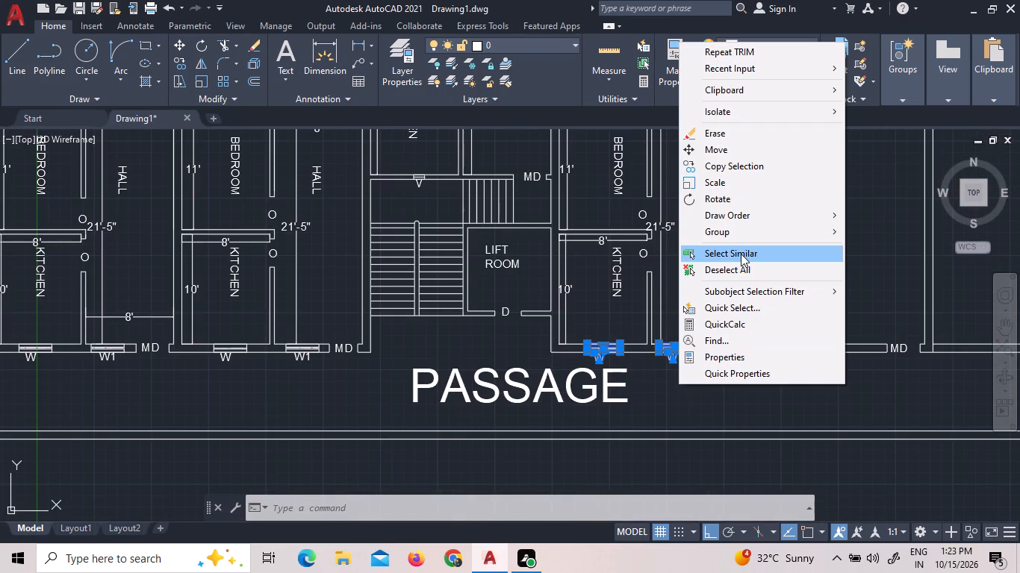
click(727, 172)
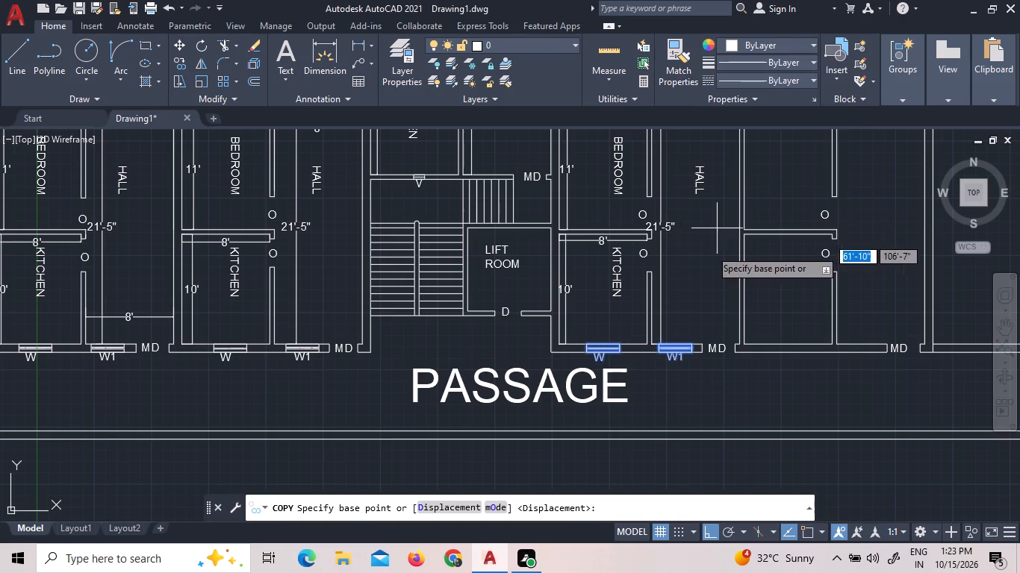
scroll(700, 345, up, 4)
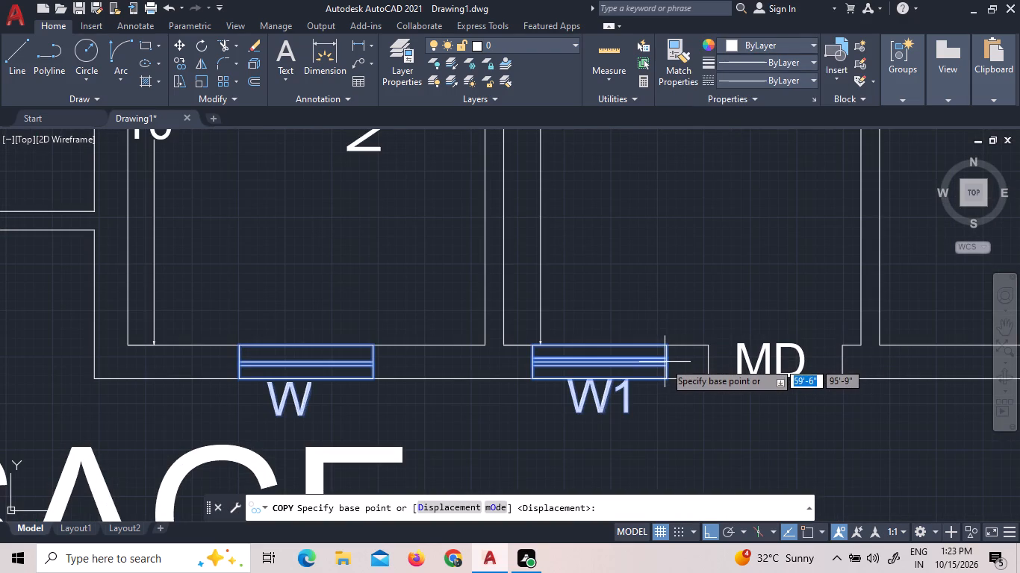
click(665, 362)
scroll(772, 406, down, 6)
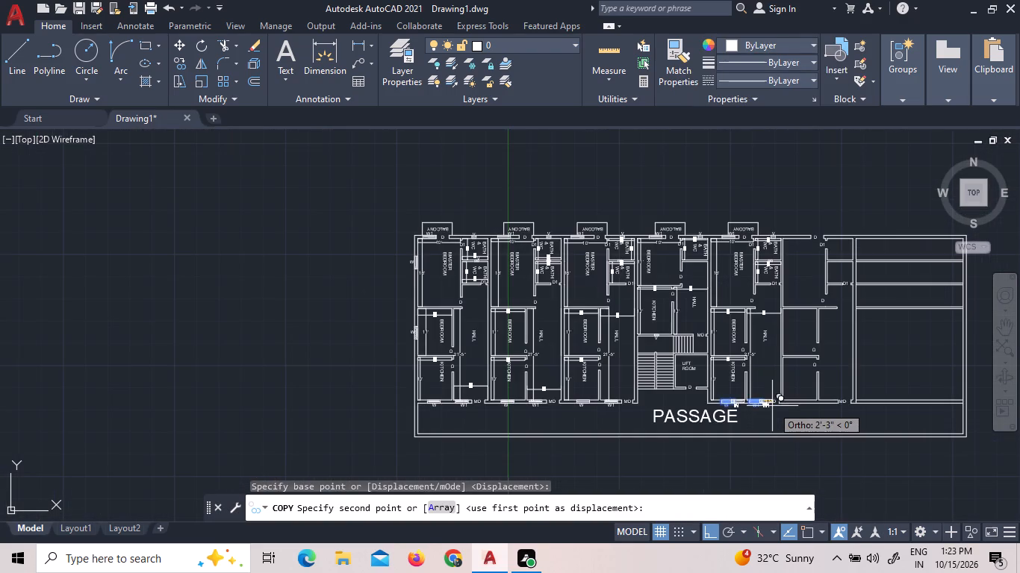
scroll(850, 404, up, 7)
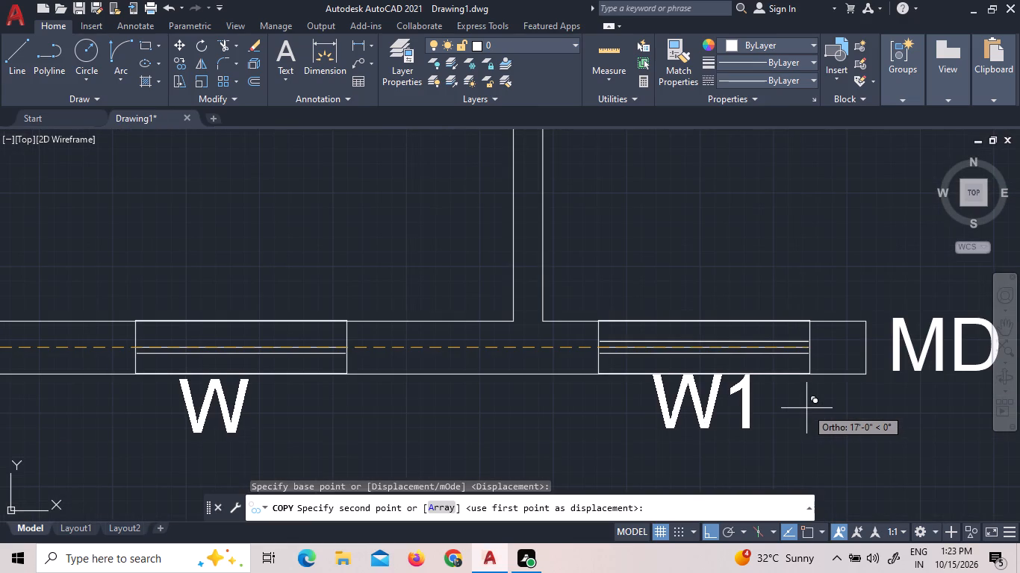
click(799, 409)
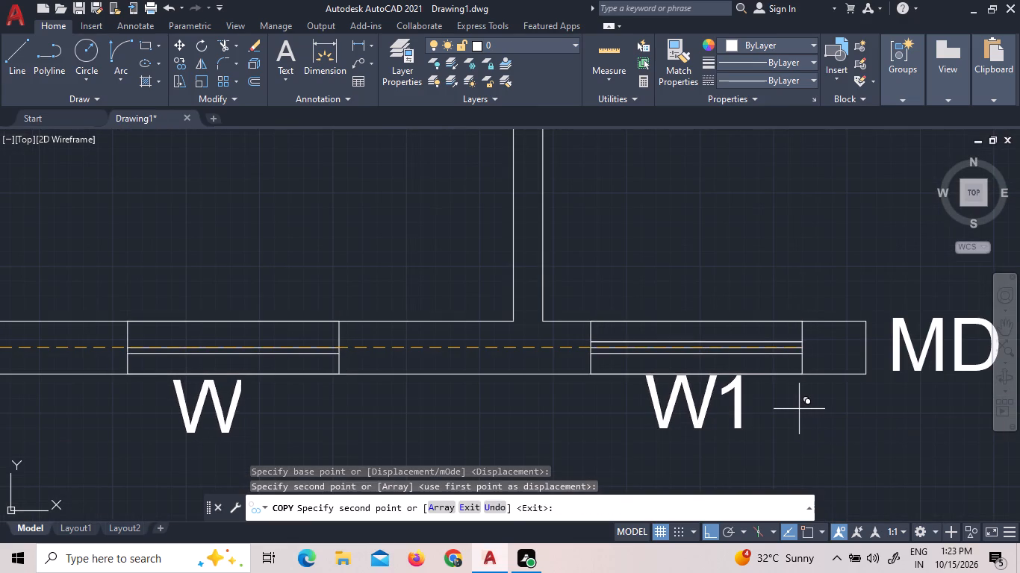
scroll(810, 448, down, 7)
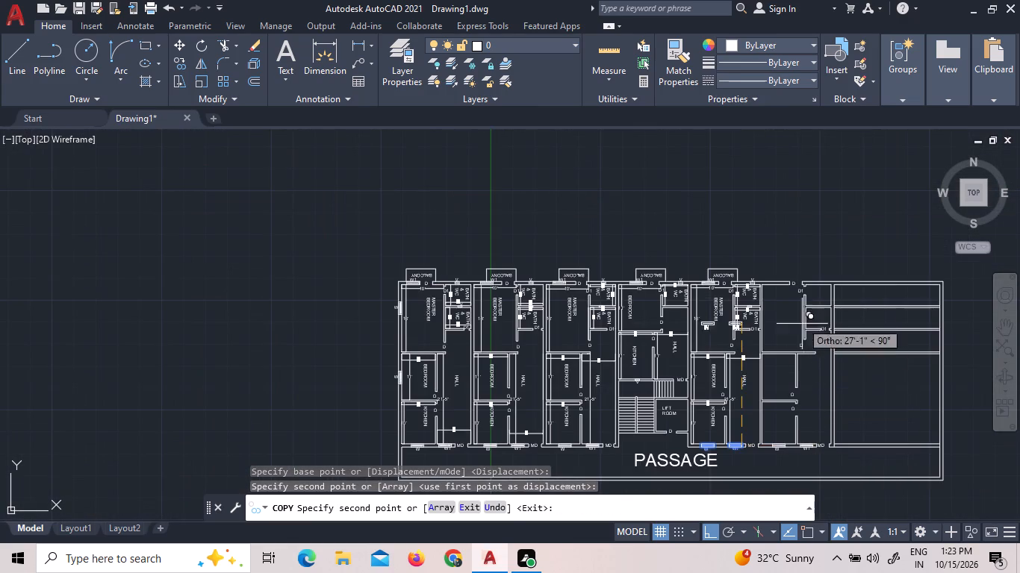
scroll(791, 277, up, 4)
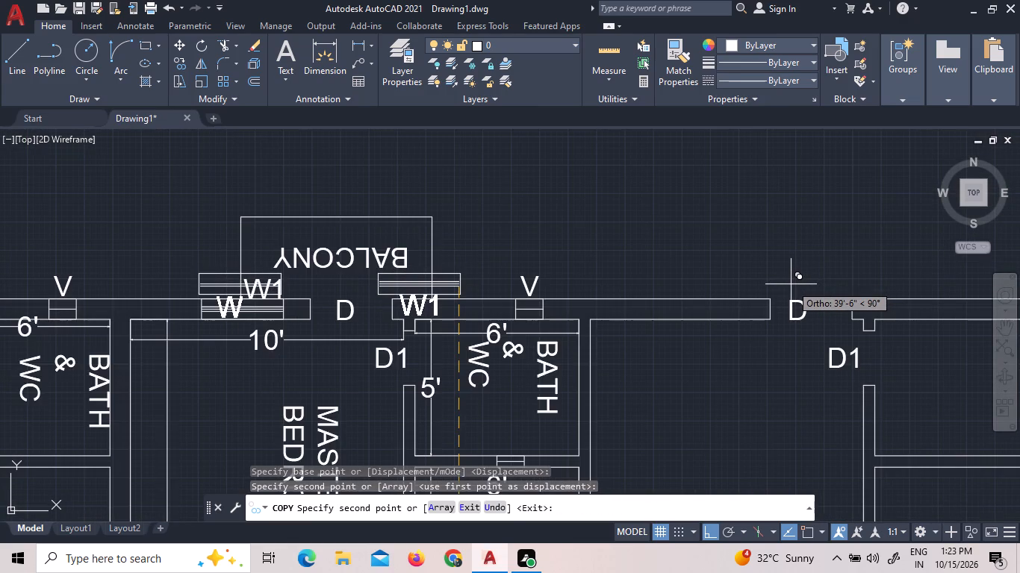
key(Escape)
Copy the adjoining unit's labelled balcony, W1 window and V ventilator about 16' east onto the eastern unit's north wall.
scroll(791, 284, down, 4)
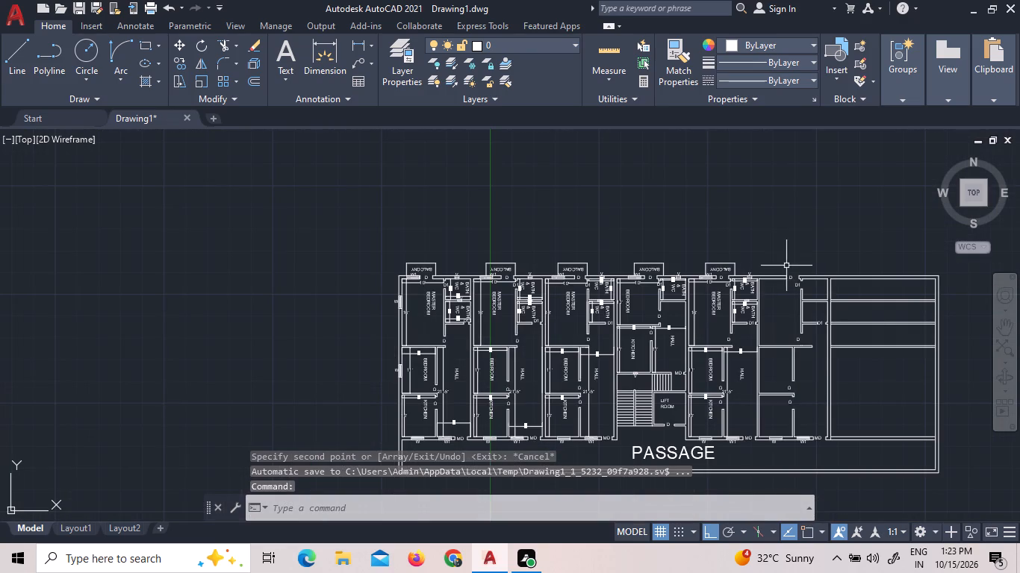
scroll(833, 273, up, 2)
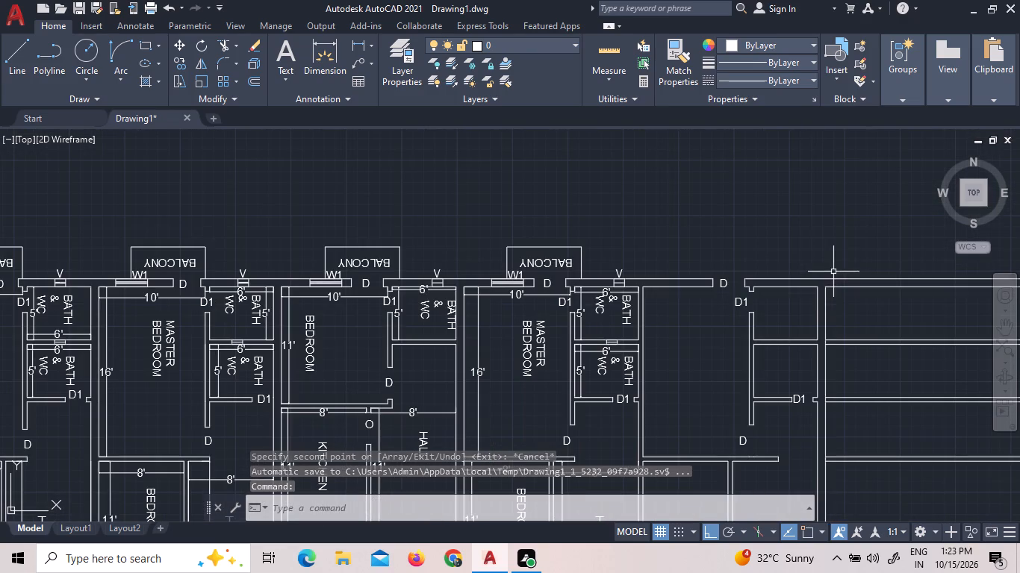
scroll(620, 287, up, 1)
scroll(387, 281, up, 2)
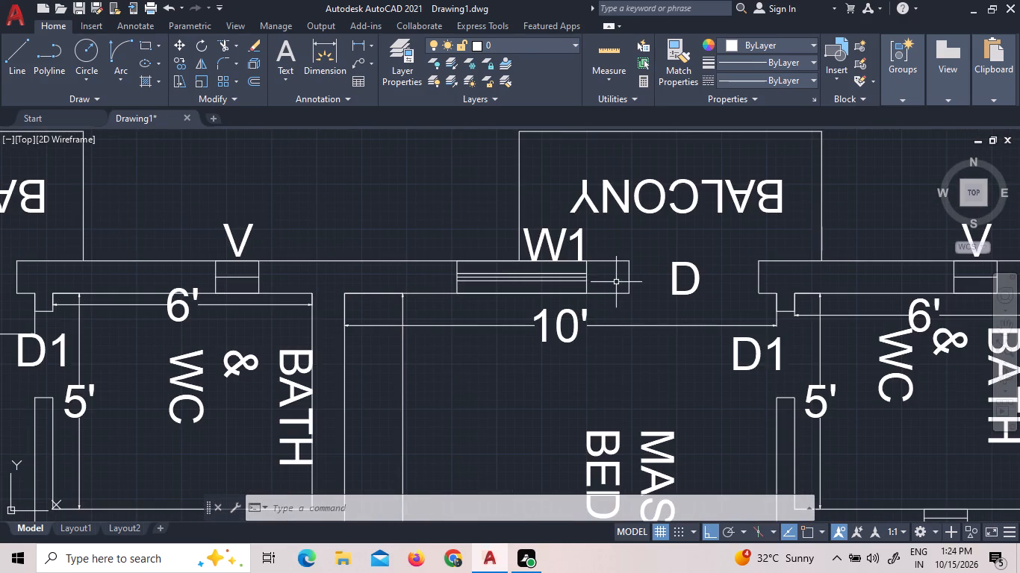
click(606, 287)
click(494, 272)
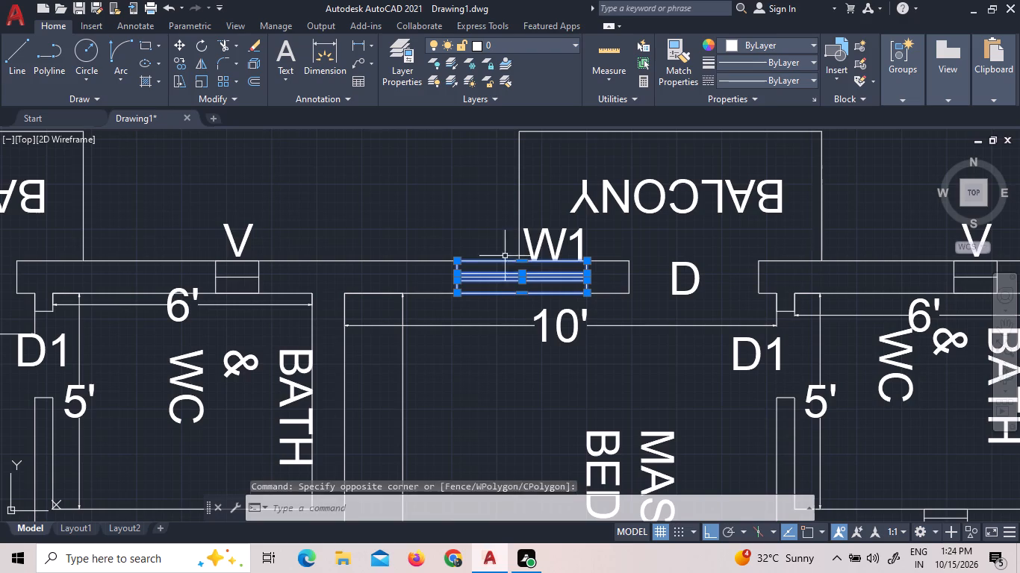
click(543, 243)
click(523, 198)
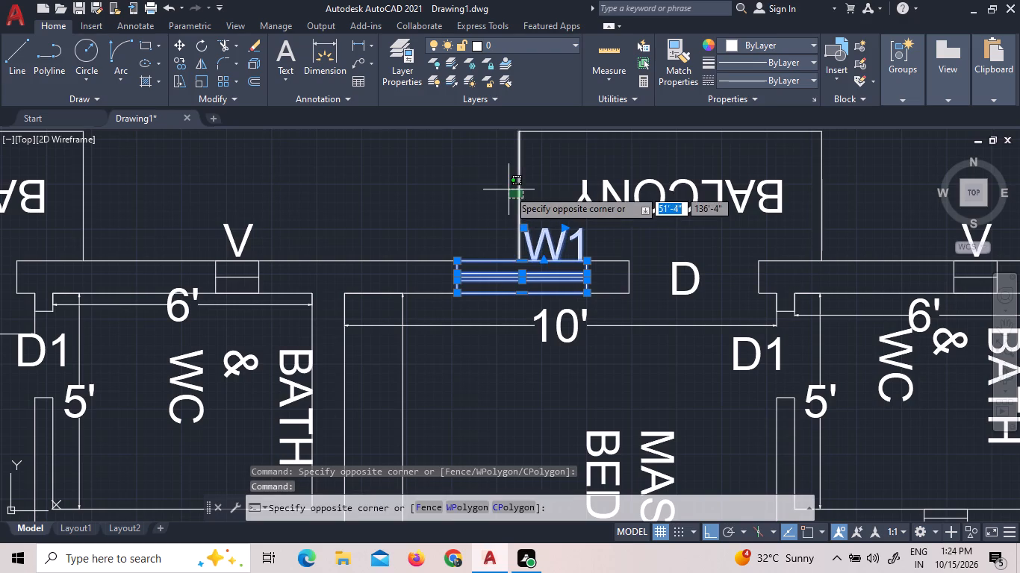
click(509, 190)
click(634, 194)
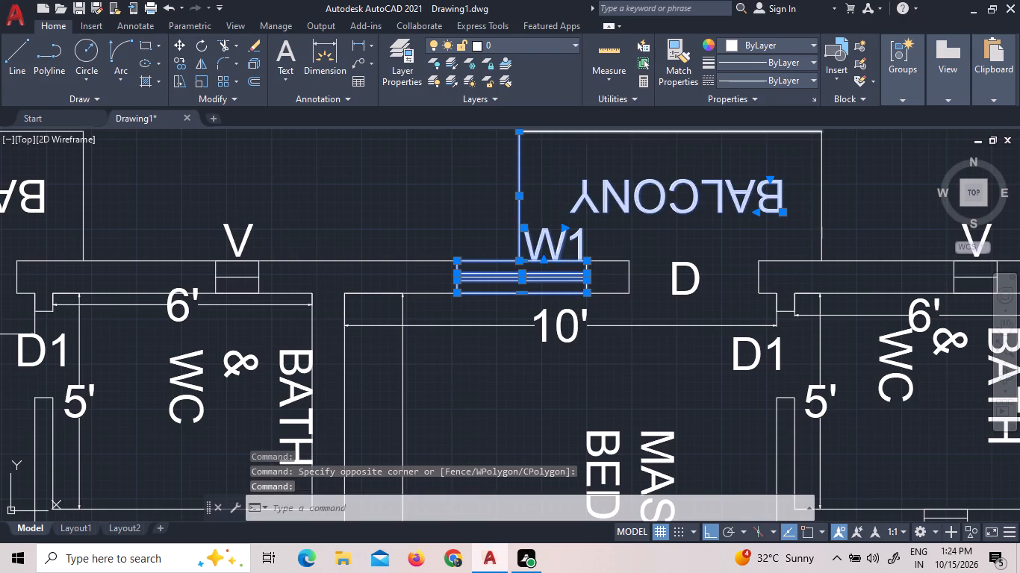
click(573, 129)
click(603, 132)
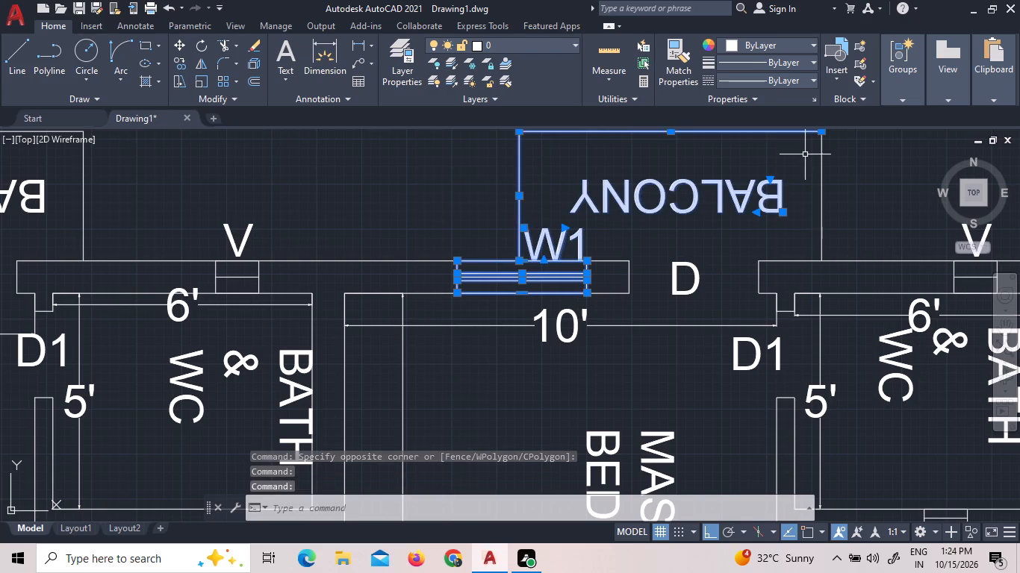
click(821, 160)
scroll(739, 289, down, 2)
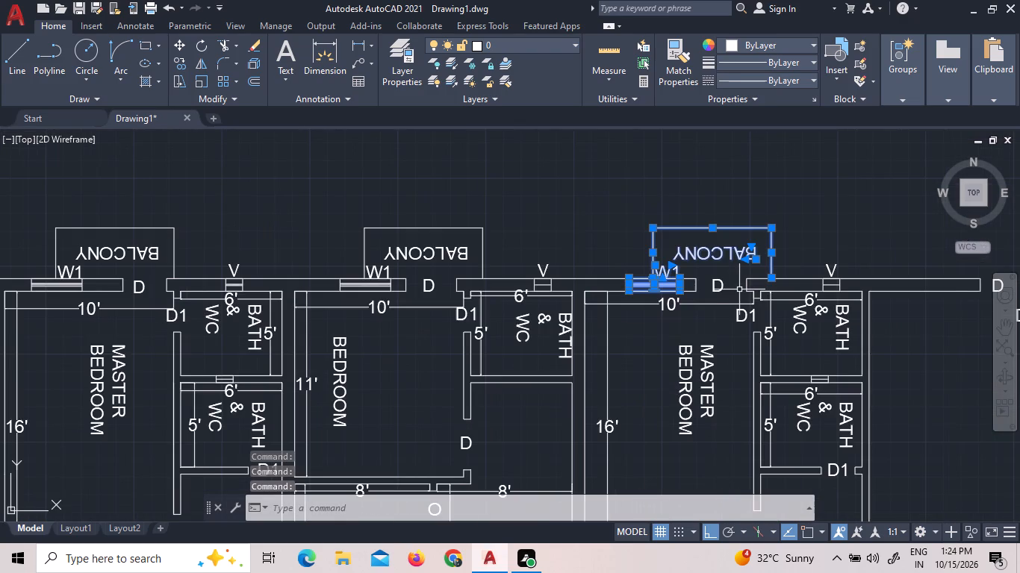
scroll(814, 290, down, 2)
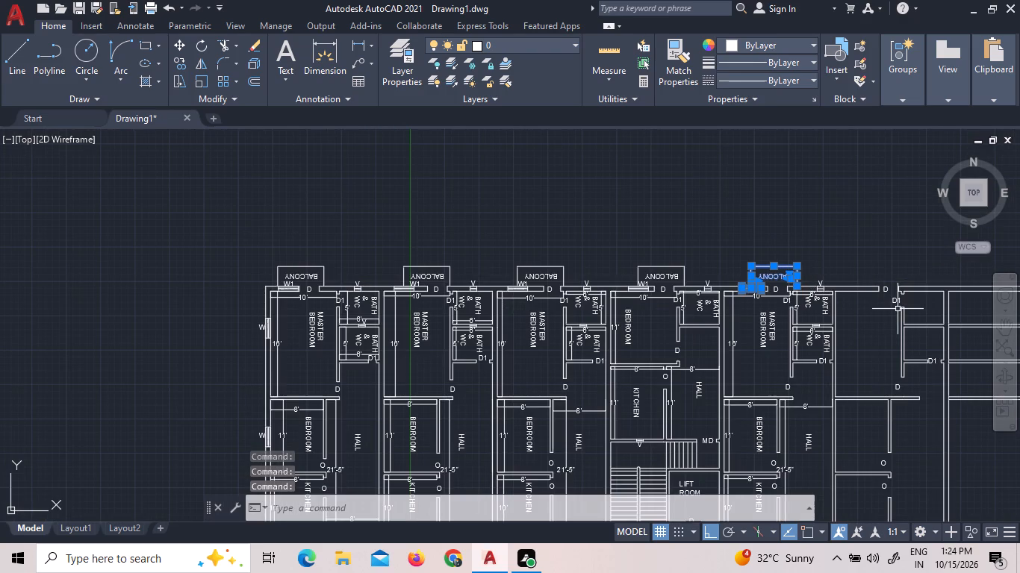
middle_drag(898, 309, 583, 325)
scroll(529, 327, up, 6)
click(496, 292)
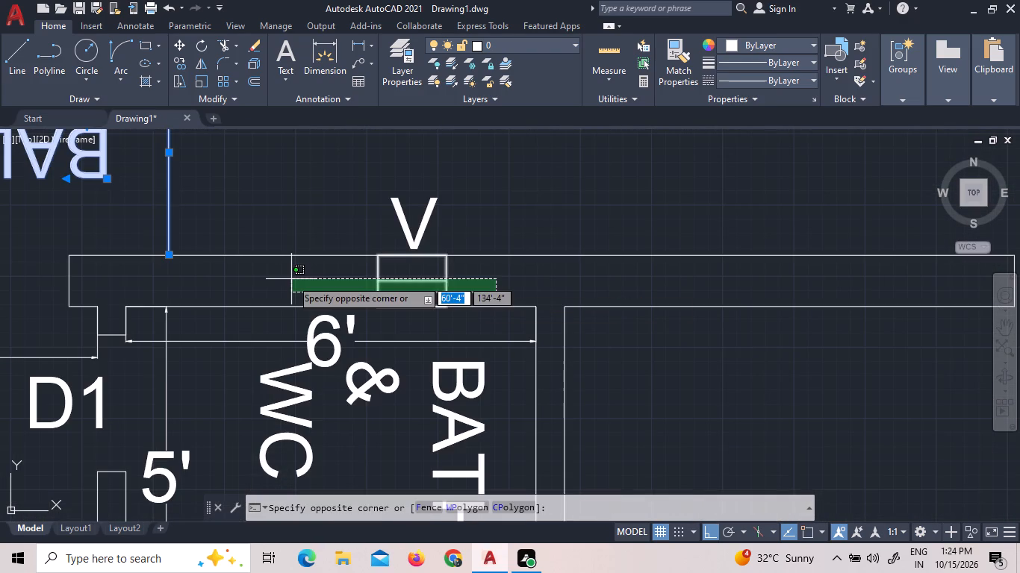
click(291, 279)
click(398, 209)
right_click(396, 209)
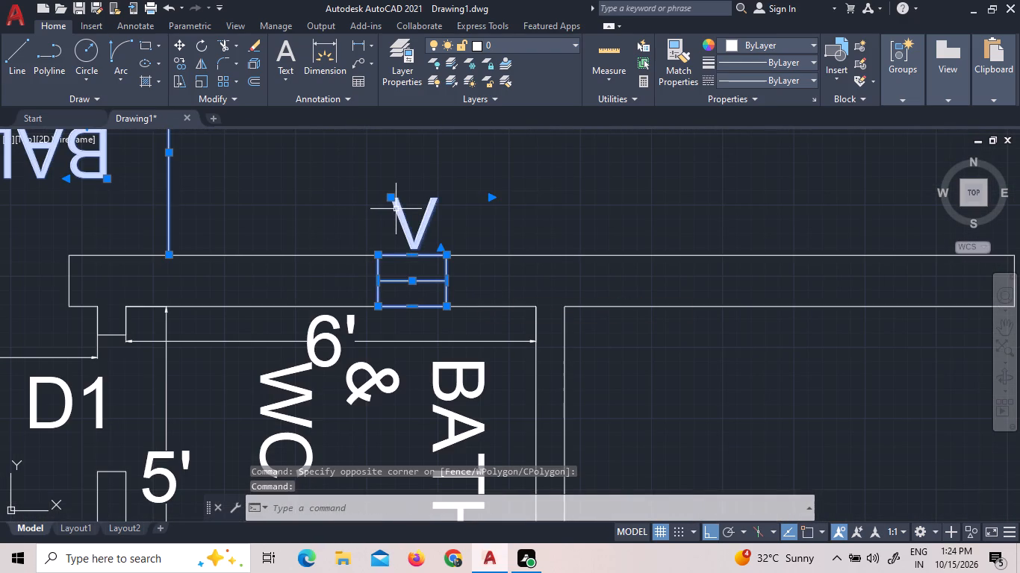
click(432, 331)
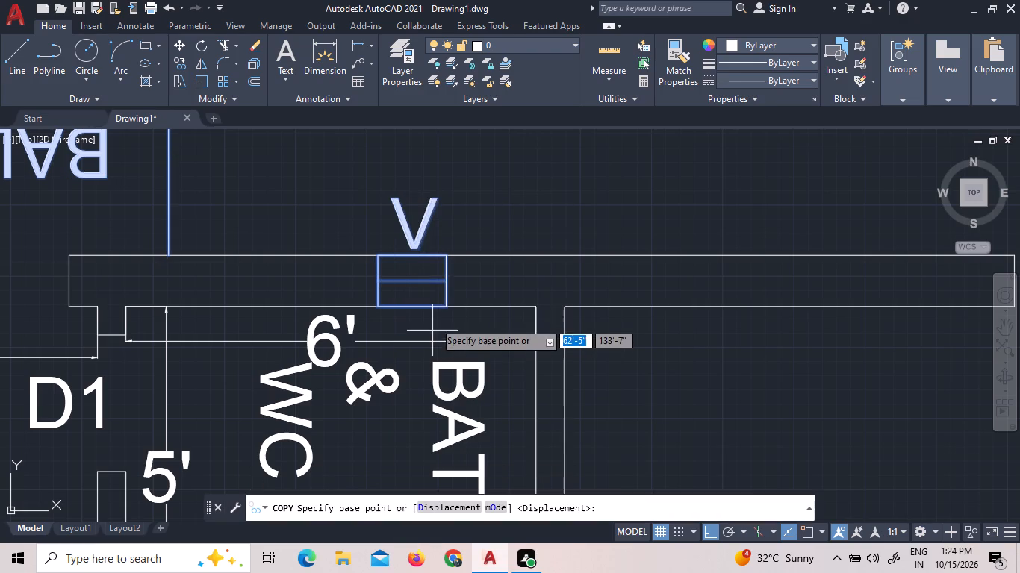
click(447, 281)
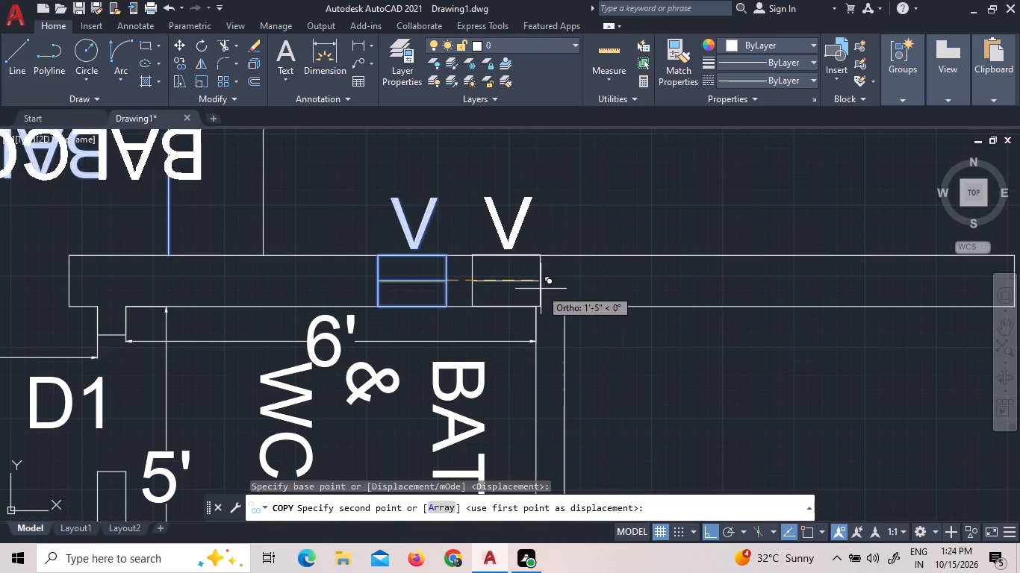
scroll(541, 289, down, 6)
scroll(629, 281, up, 3)
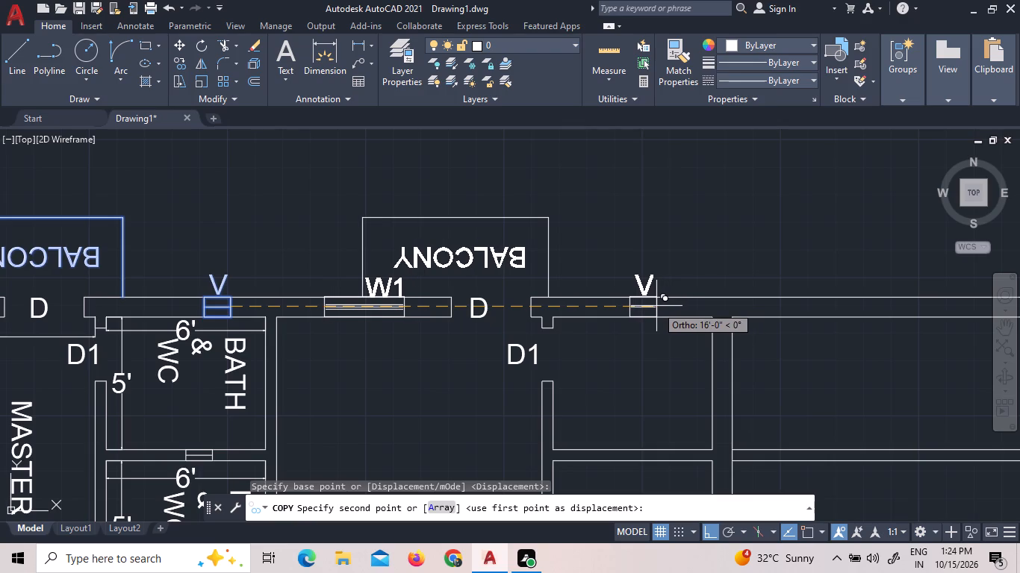
click(656, 306)
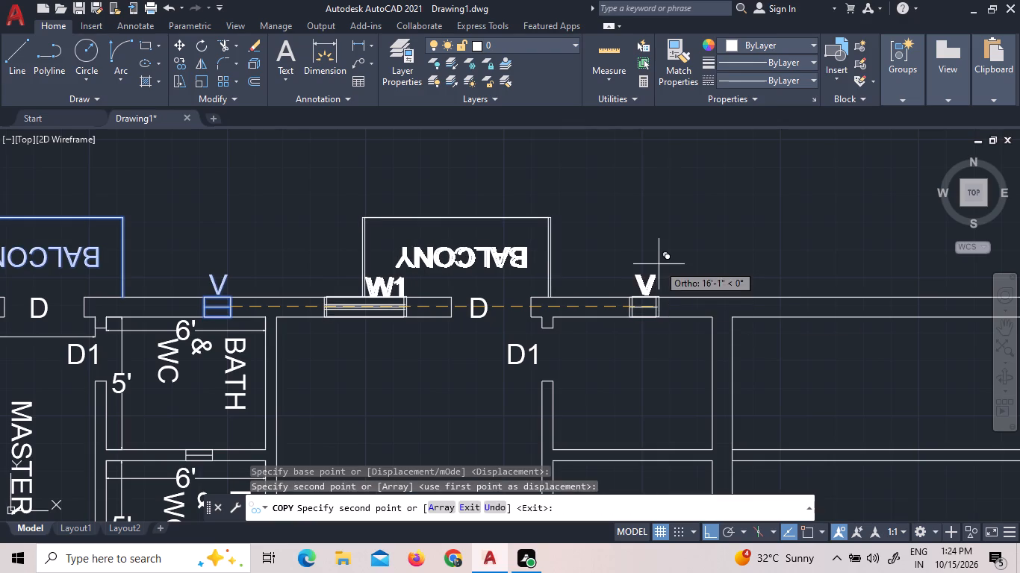
right_click(659, 264)
click(668, 273)
Copy the adjoining unit's MASTER BEDROOM, both BATH & WC, BEDROOM, KITCHEN and HALL labels about 16'-9" east into the eastern unit.
scroll(665, 257, down, 2)
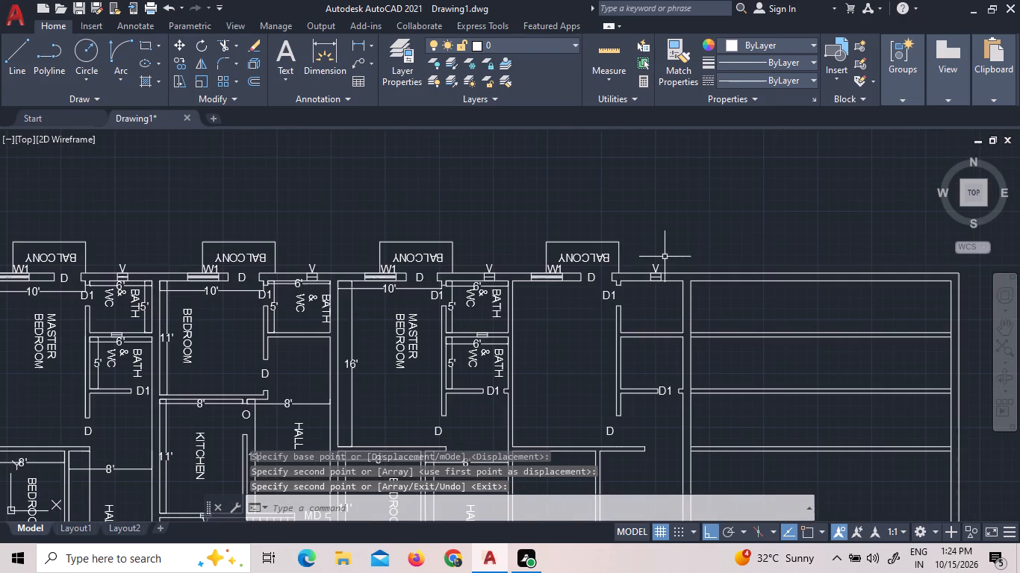
click(414, 327)
click(502, 310)
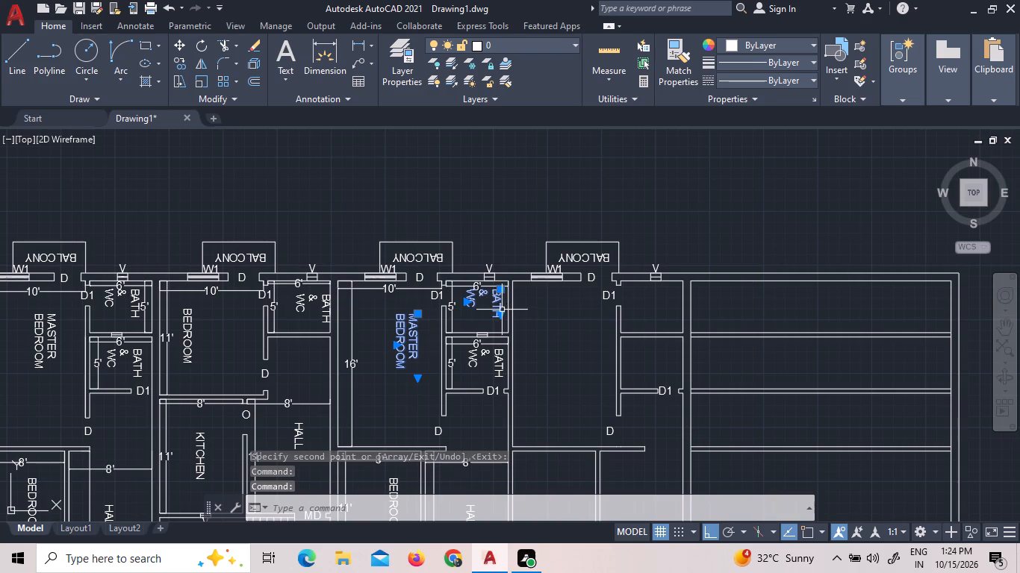
click(489, 352)
scroll(499, 338, down, 3)
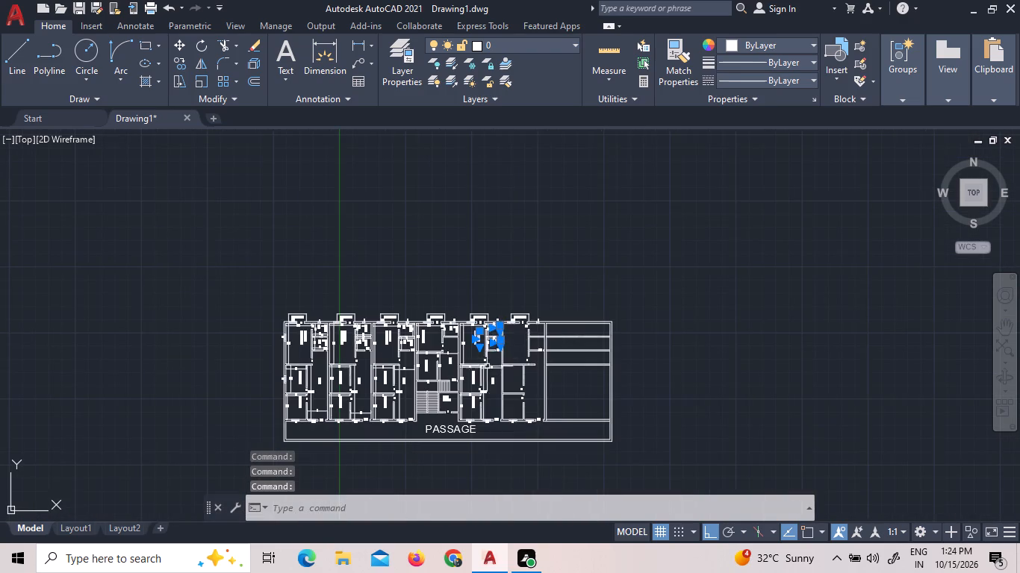
scroll(461, 419, up, 3)
click(495, 378)
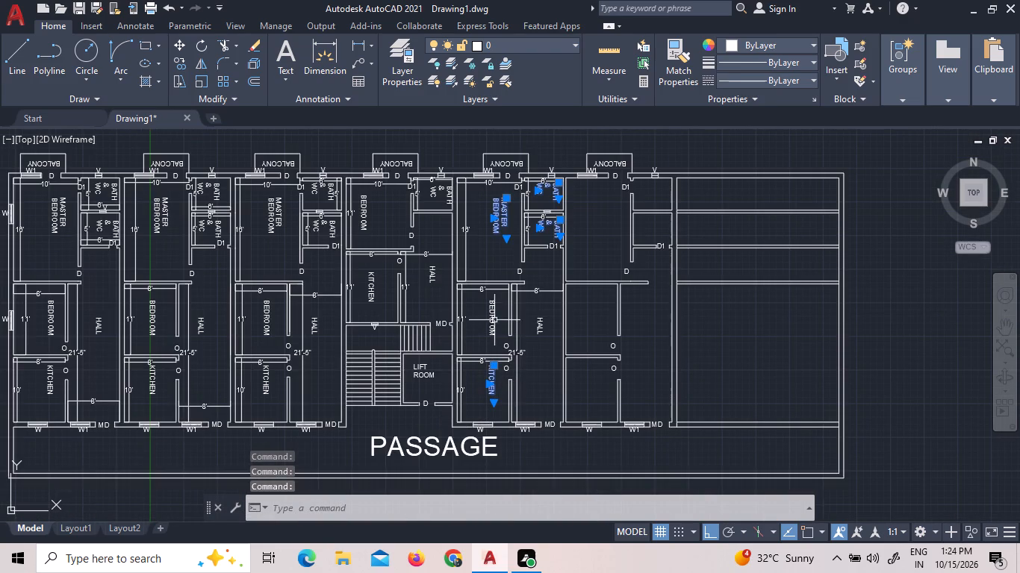
click(494, 319)
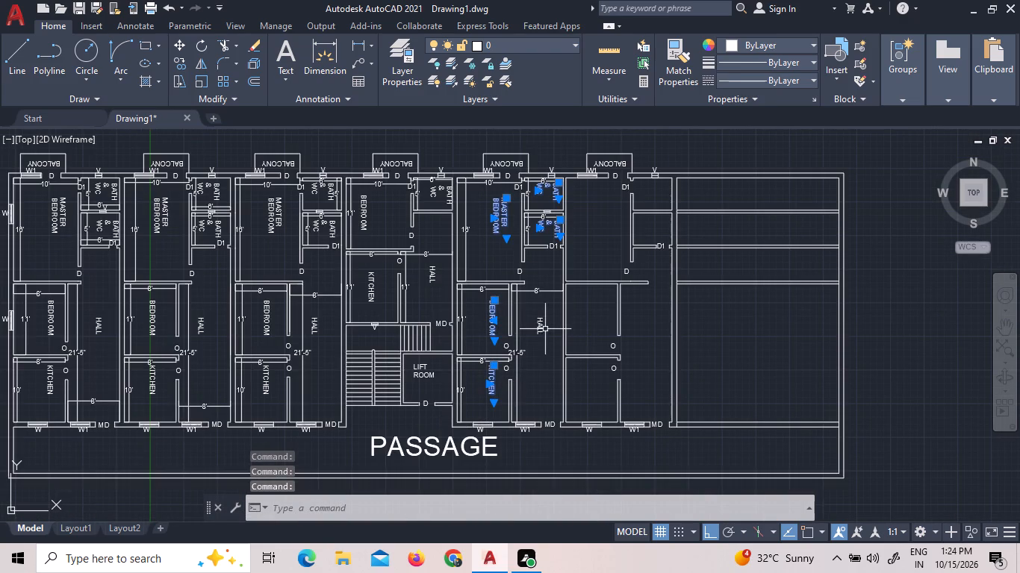
click(538, 327)
right_click(538, 327)
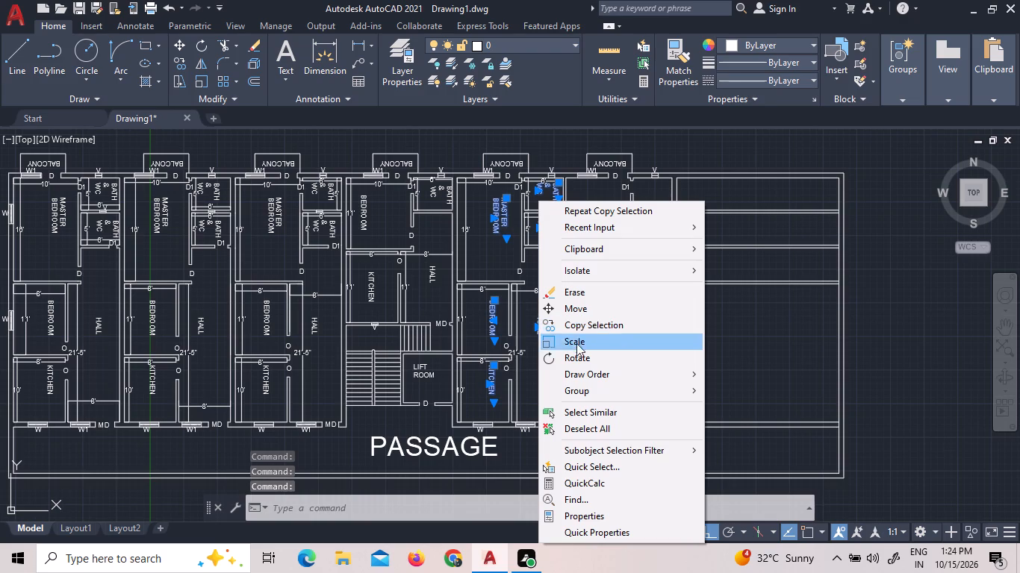
click(580, 326)
click(580, 326)
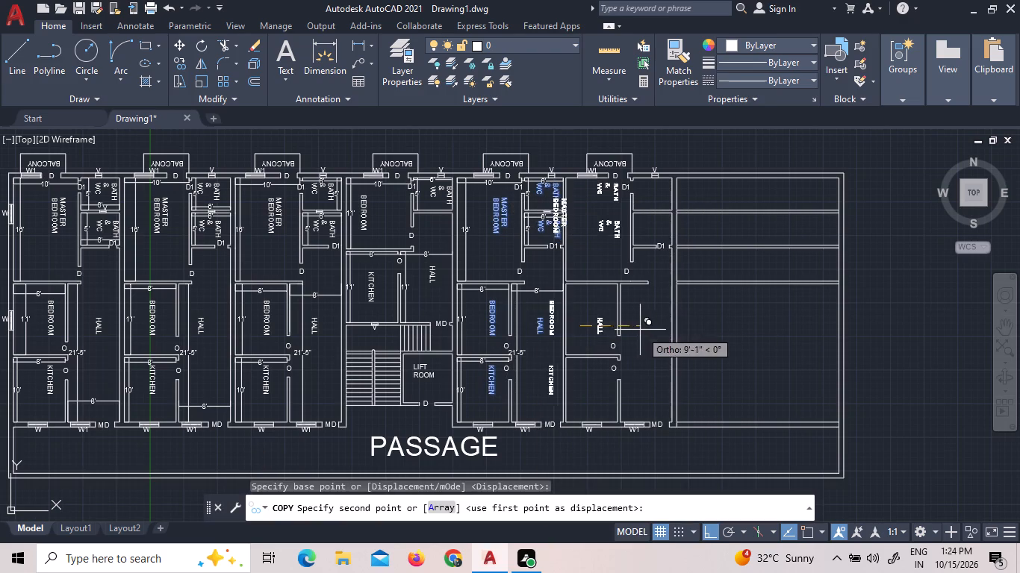
click(688, 346)
right_click(688, 346)
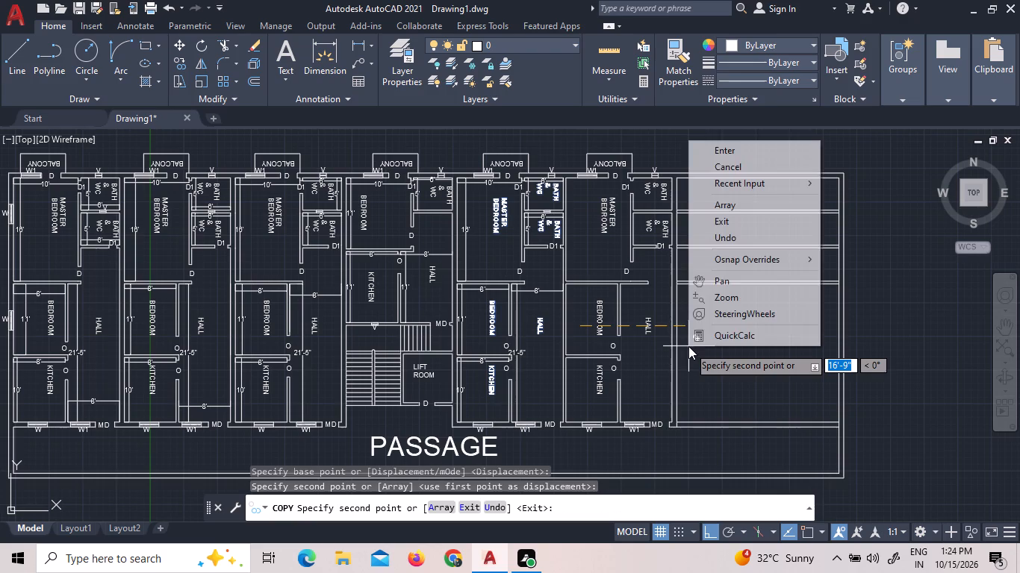
click(724, 153)
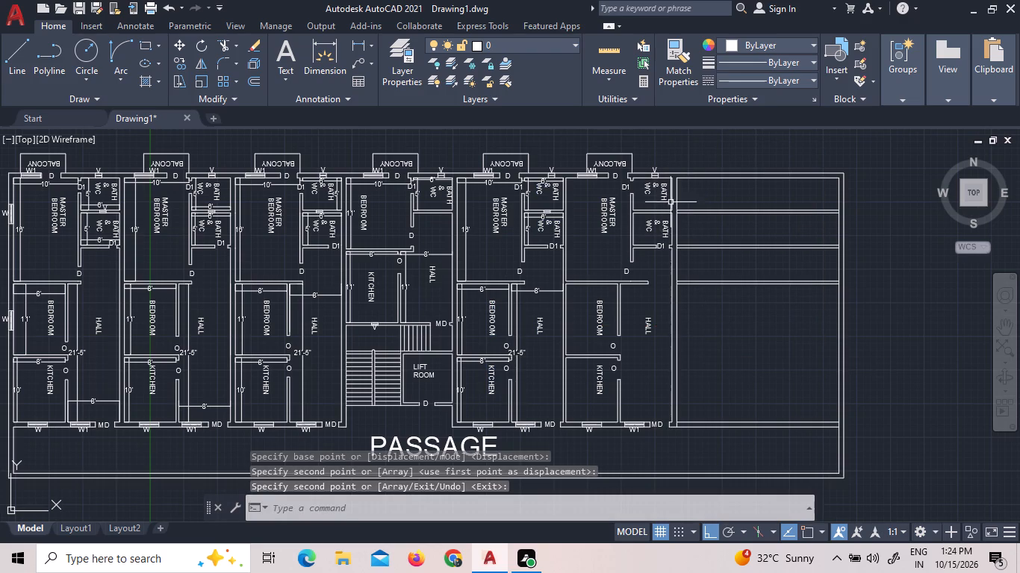
Copy the adjoining unit's ventilator between its two BATH & WC rooms about 15'-8" east into the eastern unit's matching wall.
scroll(696, 170, up, 2)
scroll(695, 170, down, 3)
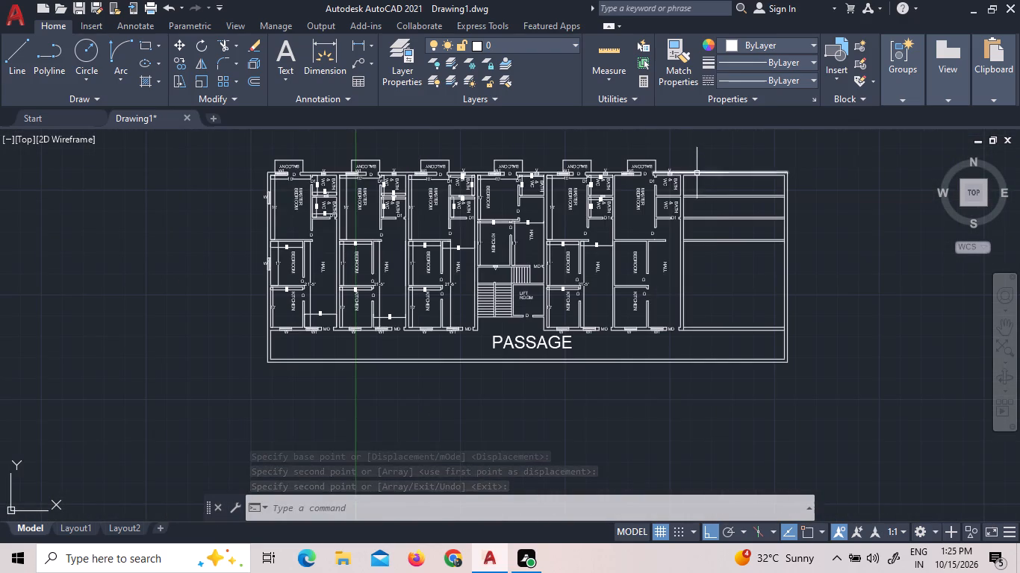
scroll(690, 266, up, 1)
scroll(677, 245, down, 1)
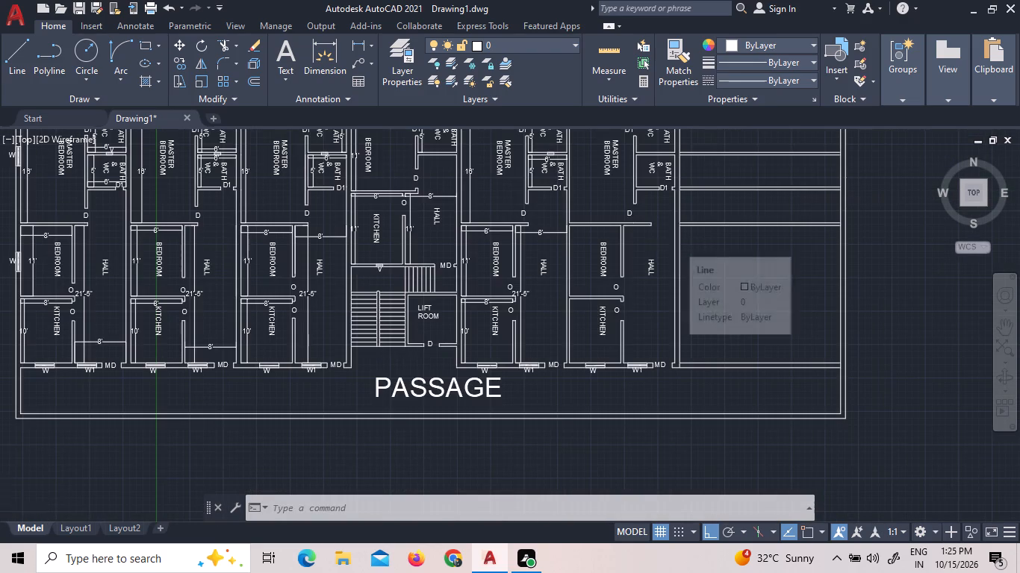
scroll(605, 200, up, 4)
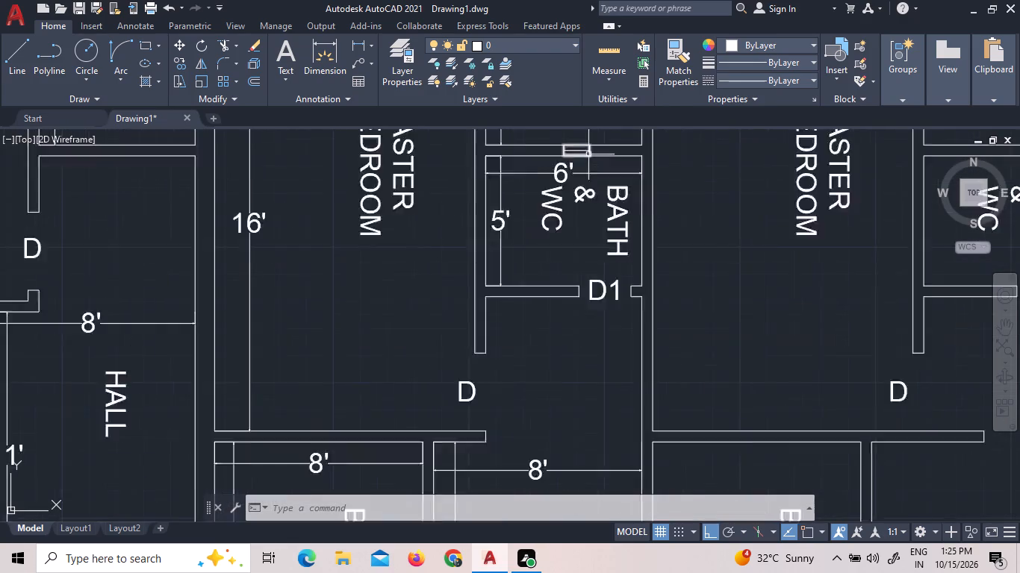
scroll(588, 154, up, 3)
click(600, 148)
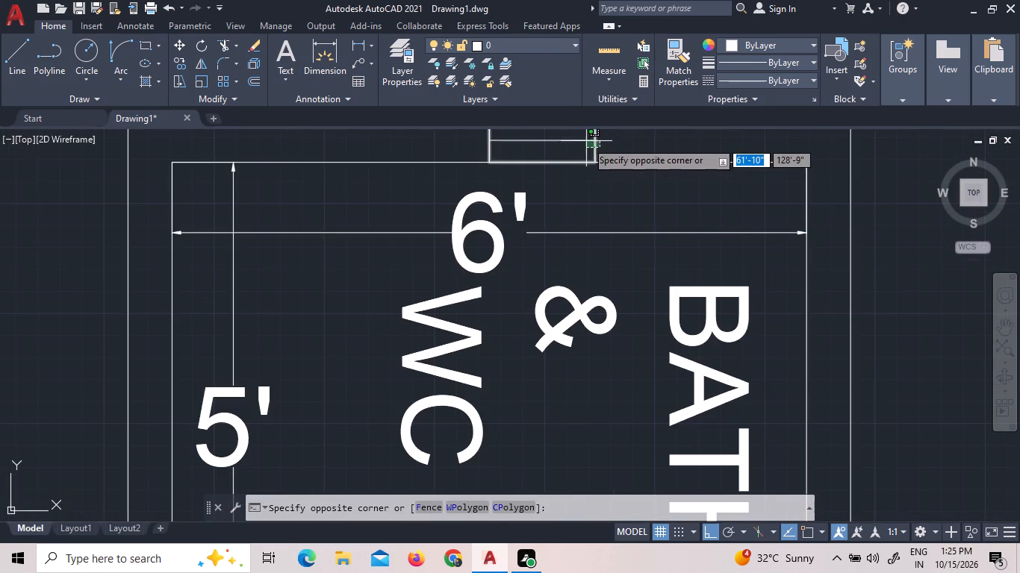
click(451, 131)
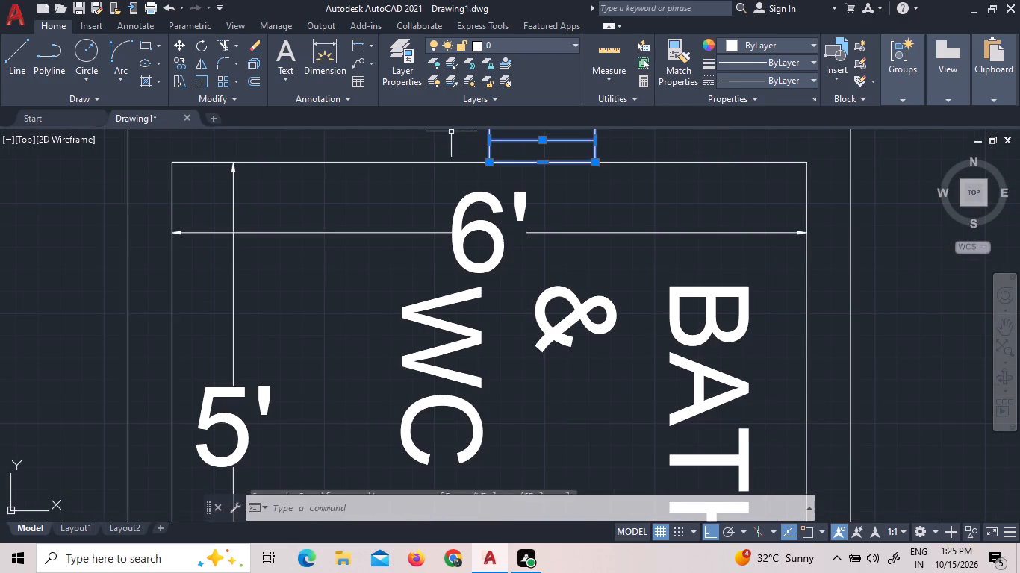
scroll(455, 194, down, 3)
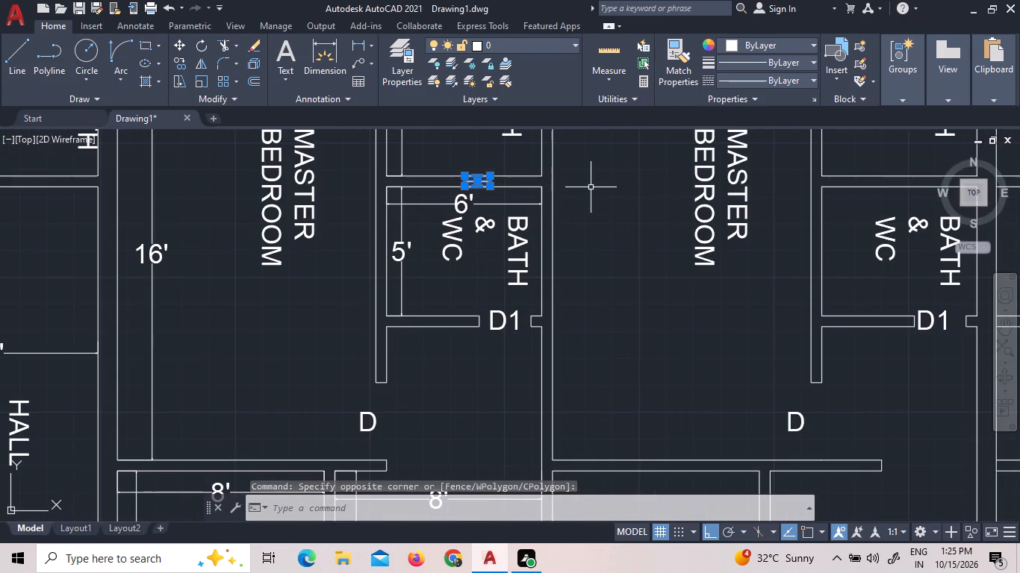
right_click(591, 187)
click(658, 311)
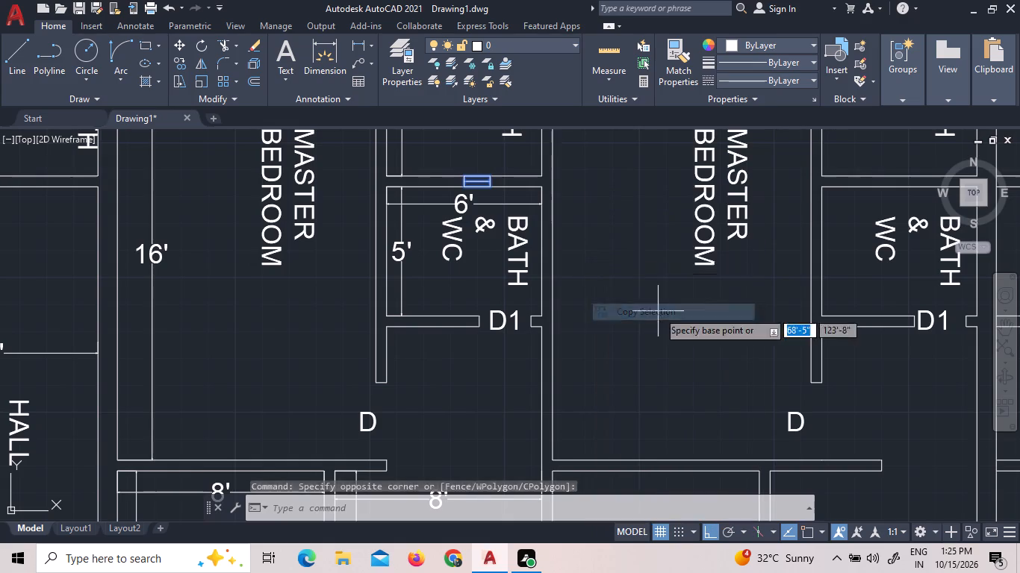
scroll(485, 179, up, 3)
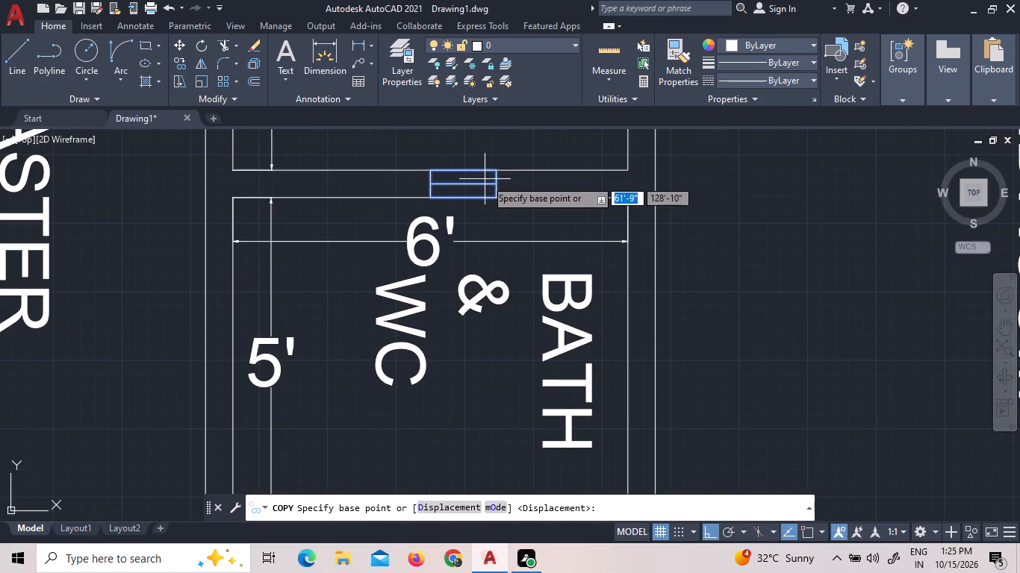
click(496, 184)
scroll(583, 239, down, 3)
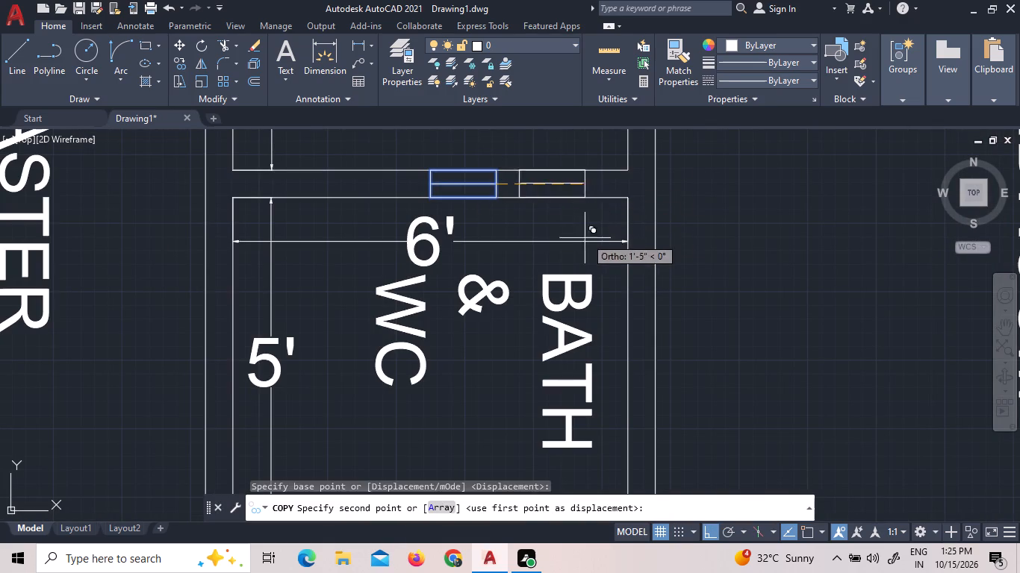
scroll(509, 258, down, 3)
scroll(643, 248, up, 2)
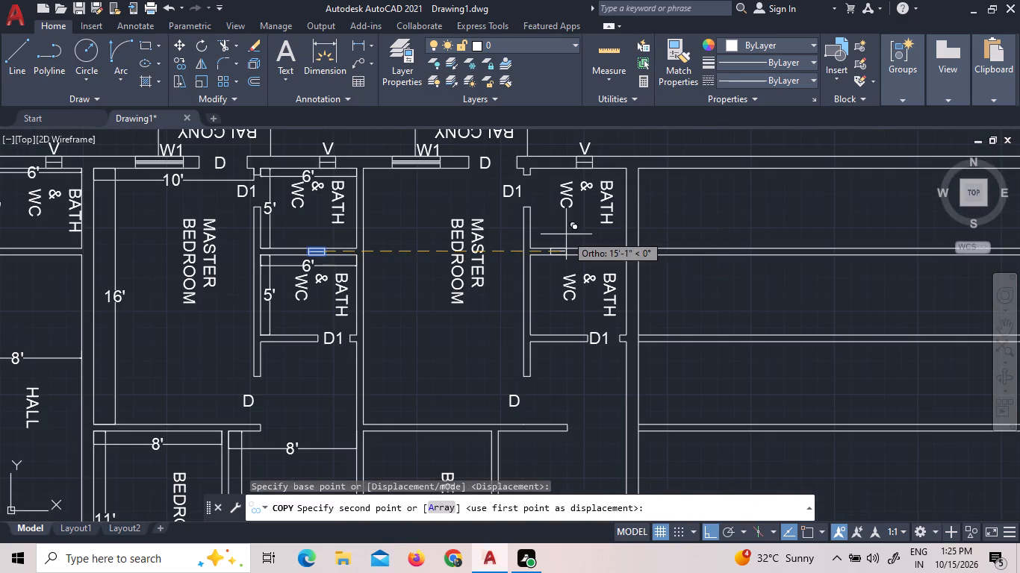
scroll(566, 234, up, 3)
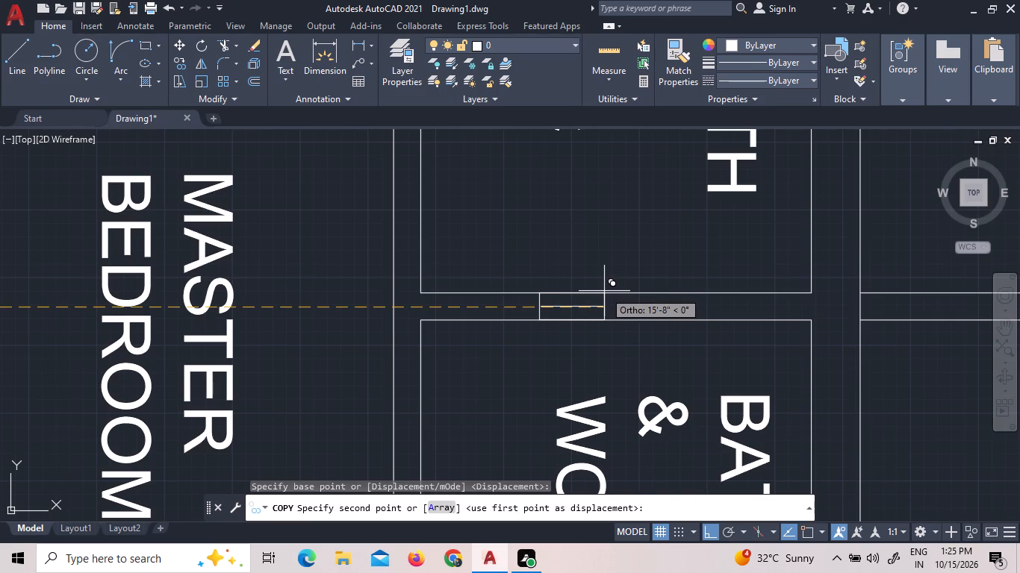
click(604, 291)
scroll(607, 284, down, 4)
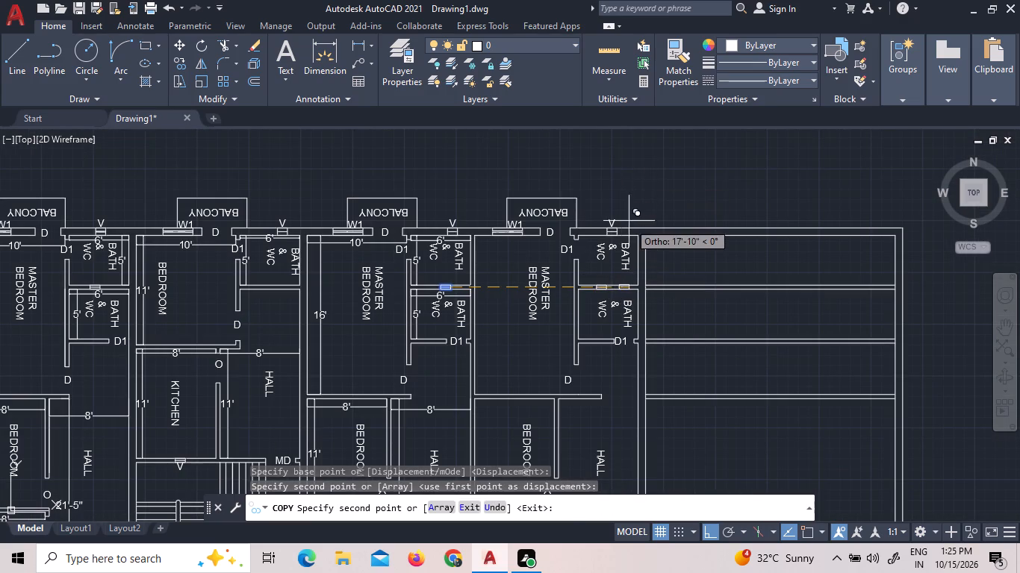
key(Escape)
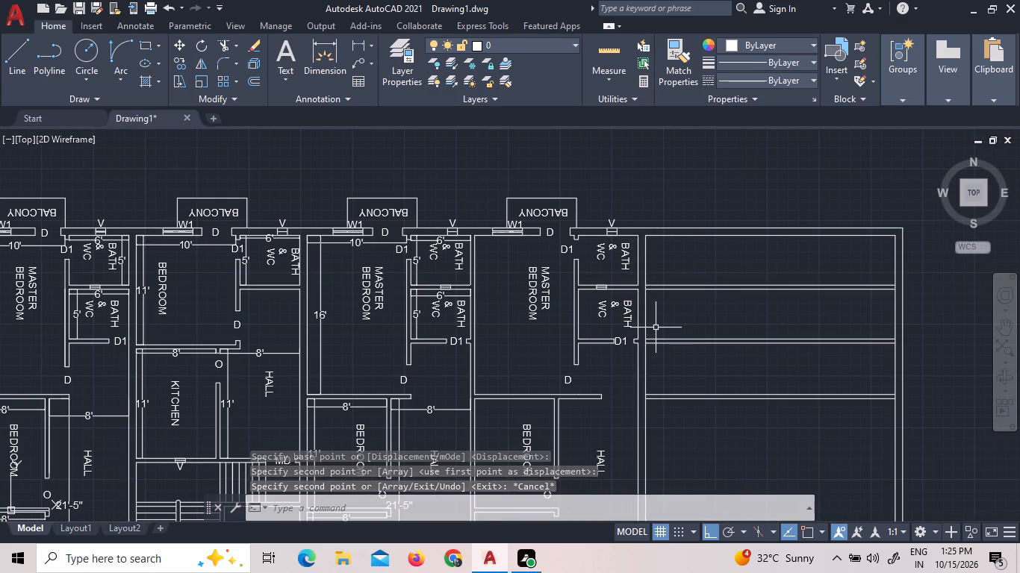
Dimension the north-south length of the eastern unit's MASTER BEDROOM along its west wall, placing the dimension inside the room.
scroll(626, 226, up, 1)
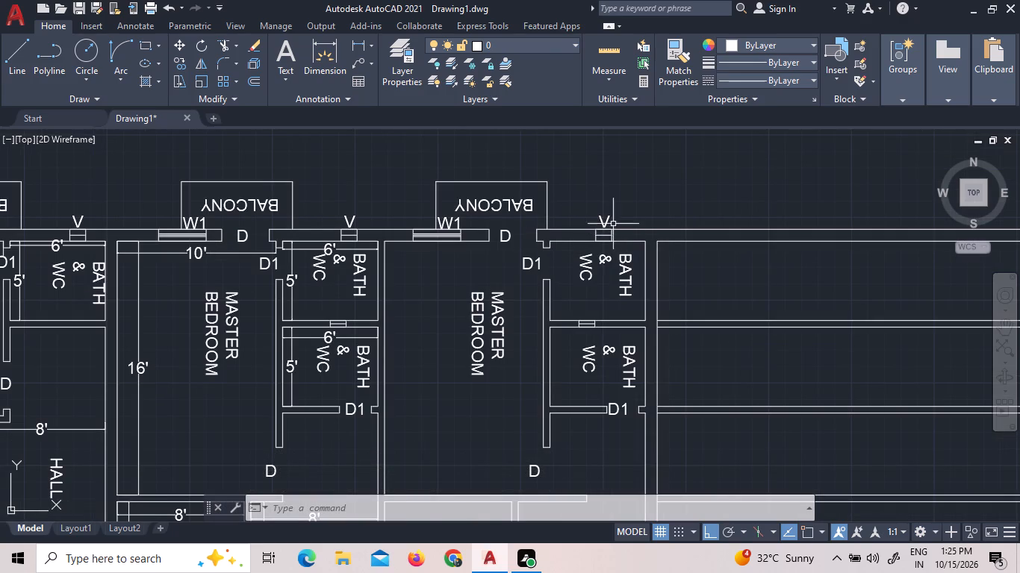
scroll(604, 194, down, 2)
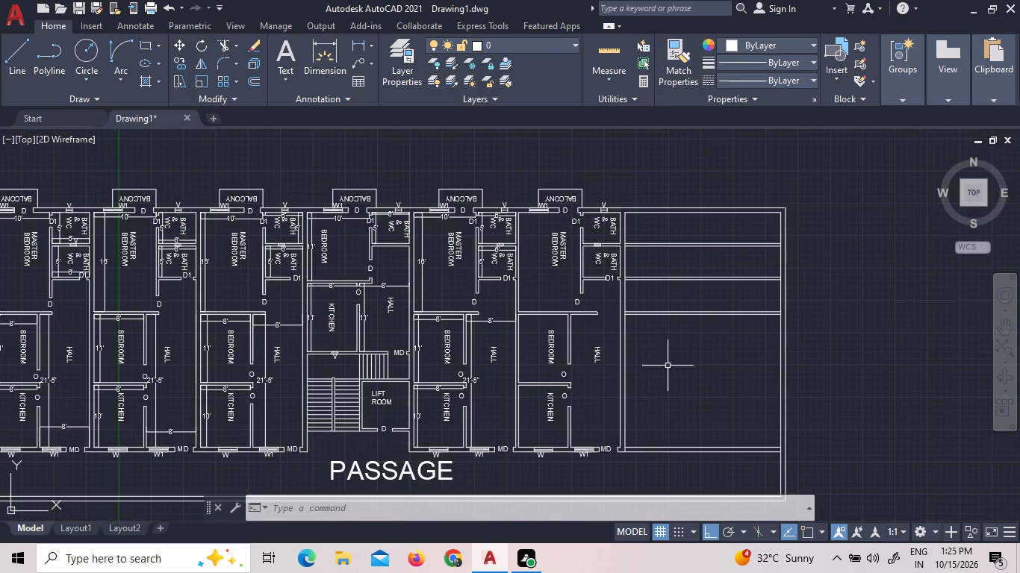
click(359, 45)
double_click(331, 40)
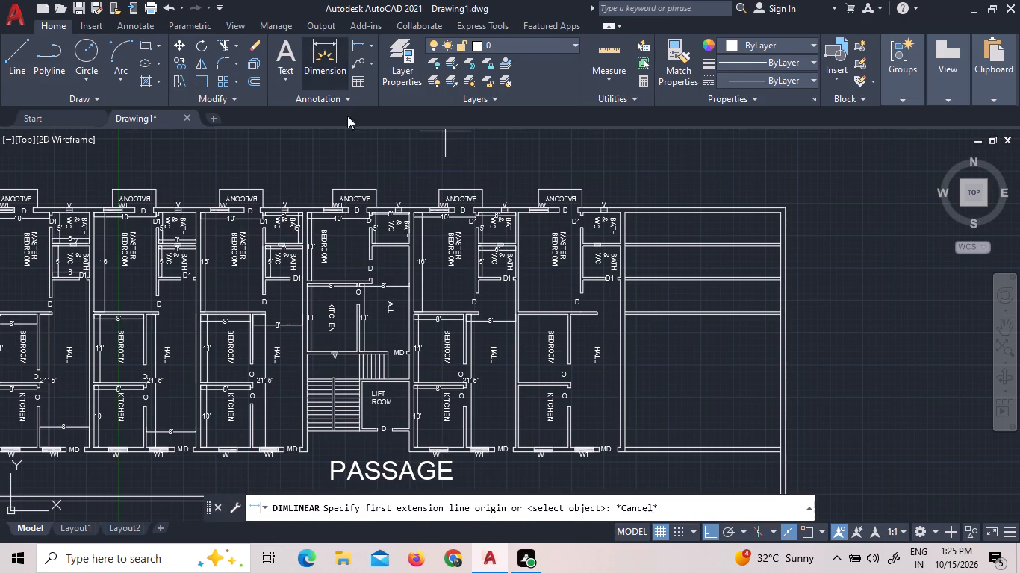
scroll(544, 212, up, 2)
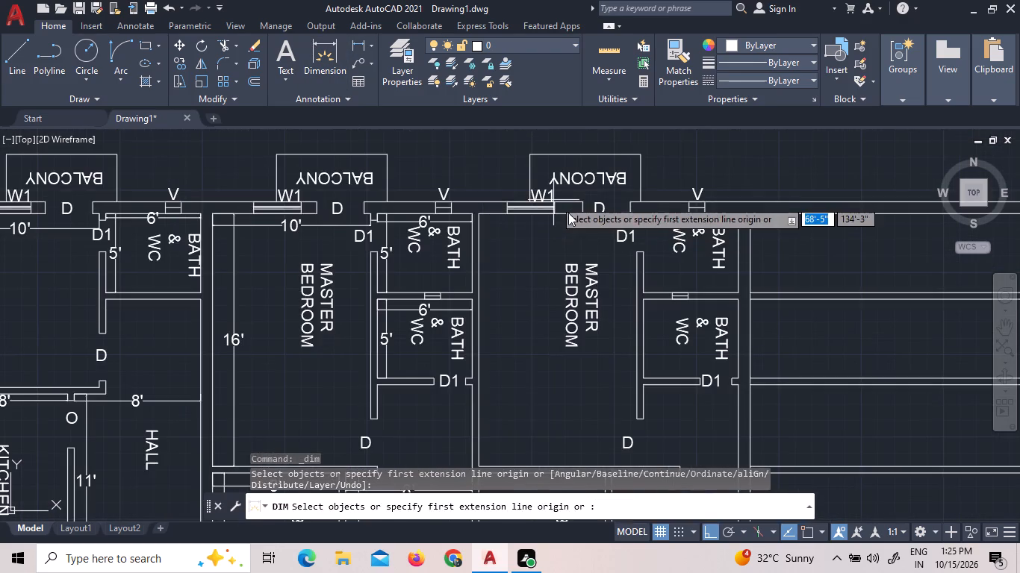
scroll(568, 213, up, 2)
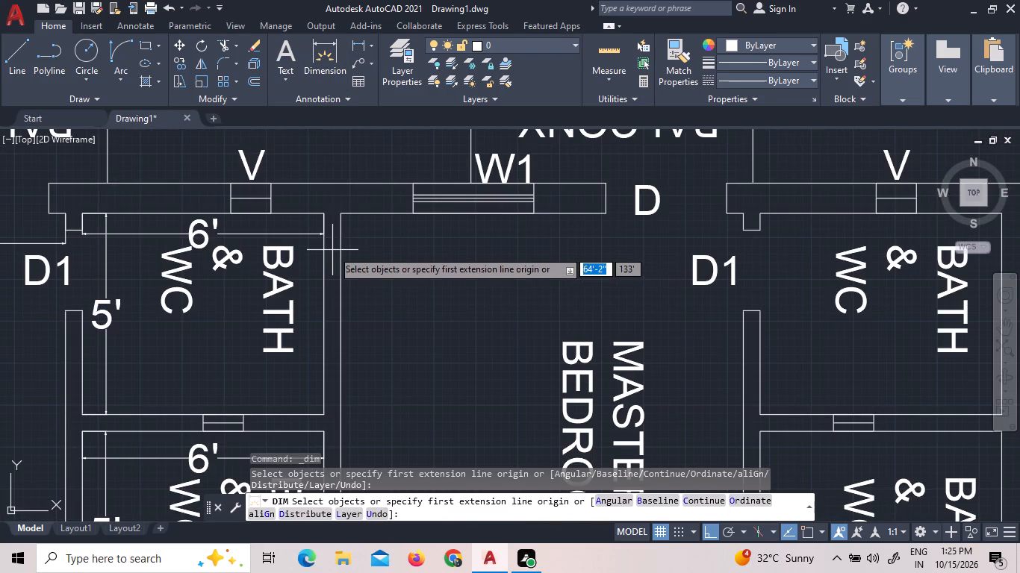
scroll(346, 254, down, 3)
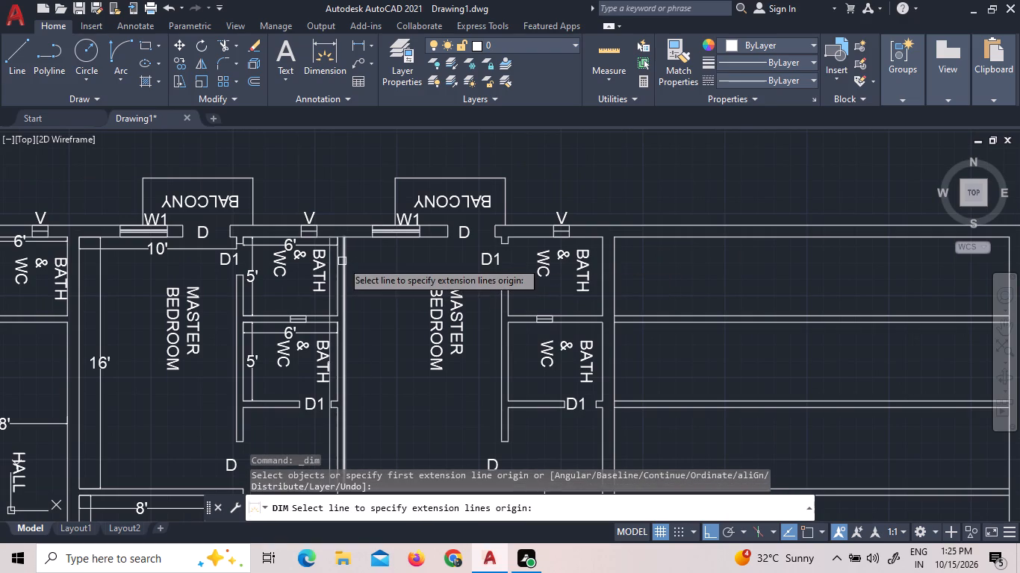
click(342, 261)
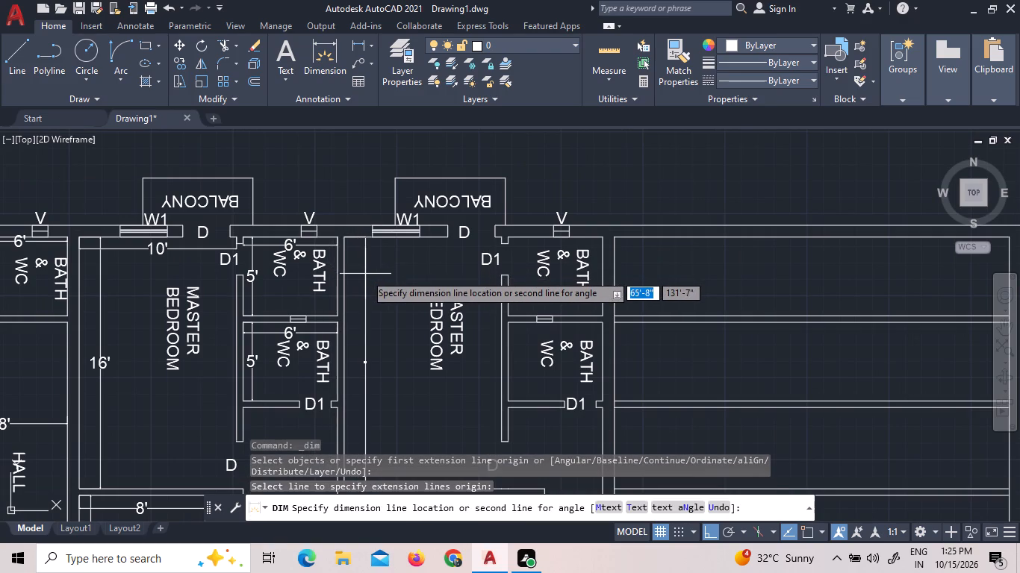
click(365, 274)
Dimension the north-south length of the eastern unit's BEDROOM along its west wall, placing the dimension inside the room.
scroll(387, 256, down, 3)
scroll(394, 315, up, 2)
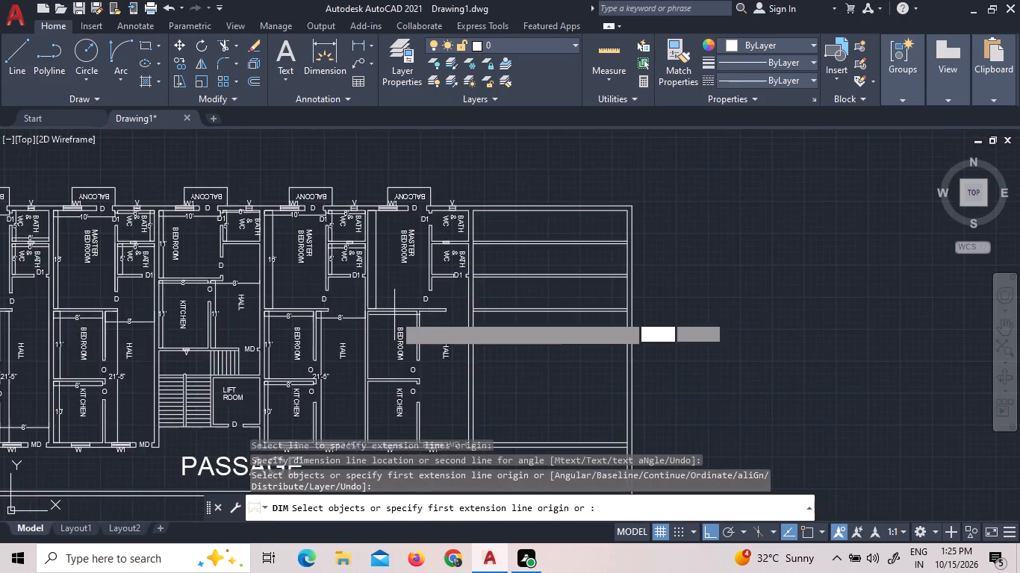
scroll(416, 280, down, 2)
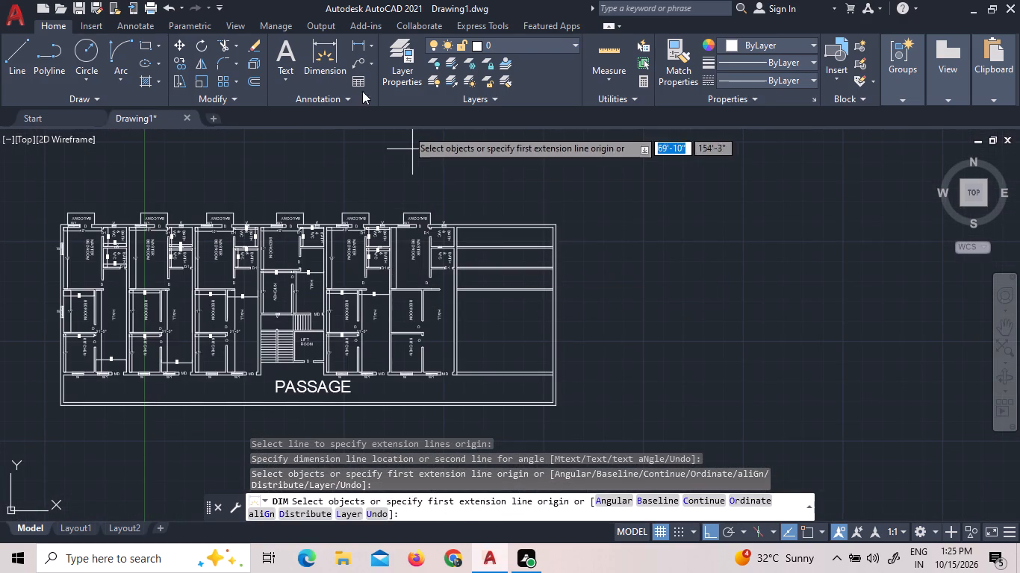
click(330, 58)
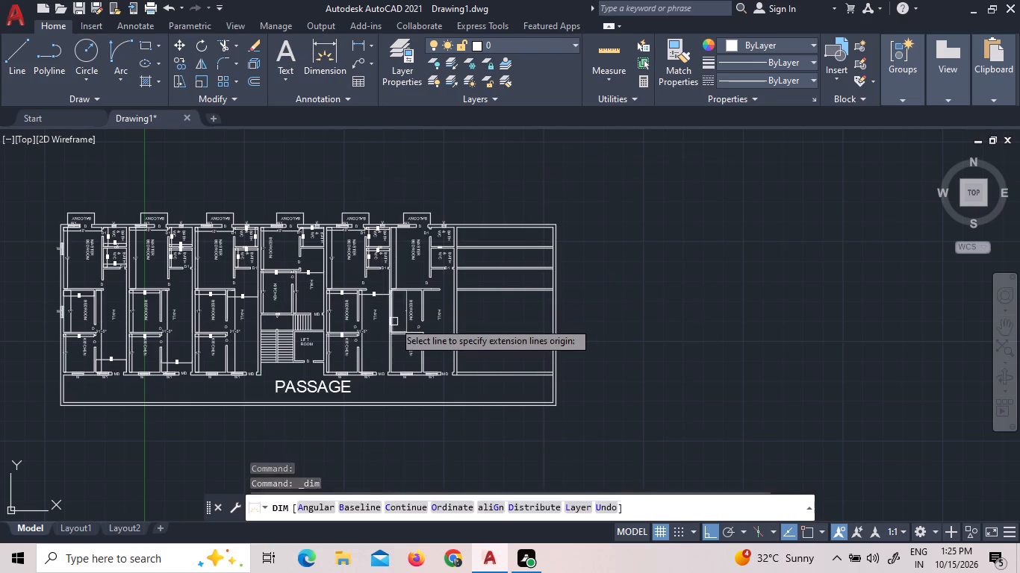
scroll(394, 322, up, 5)
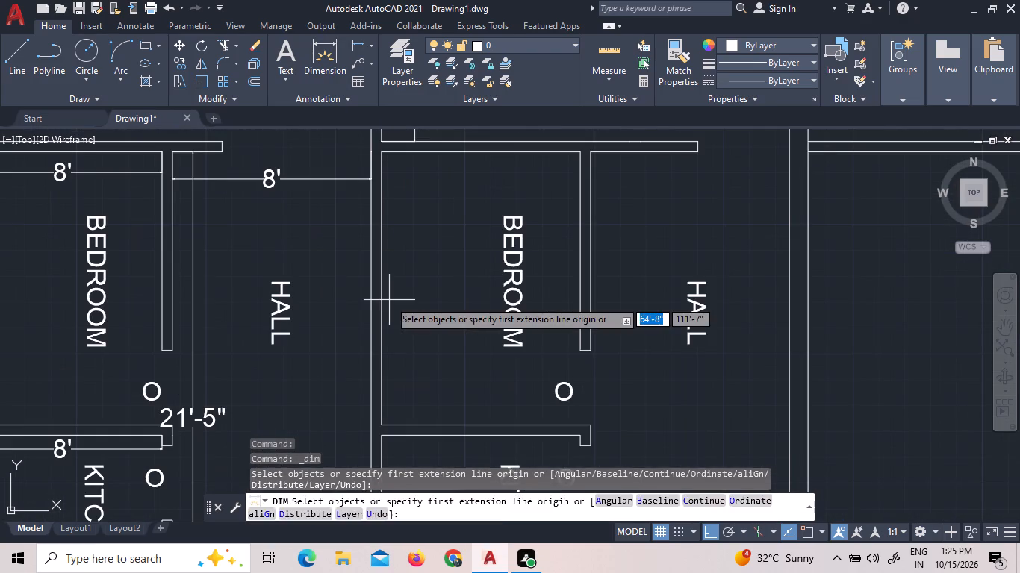
click(379, 292)
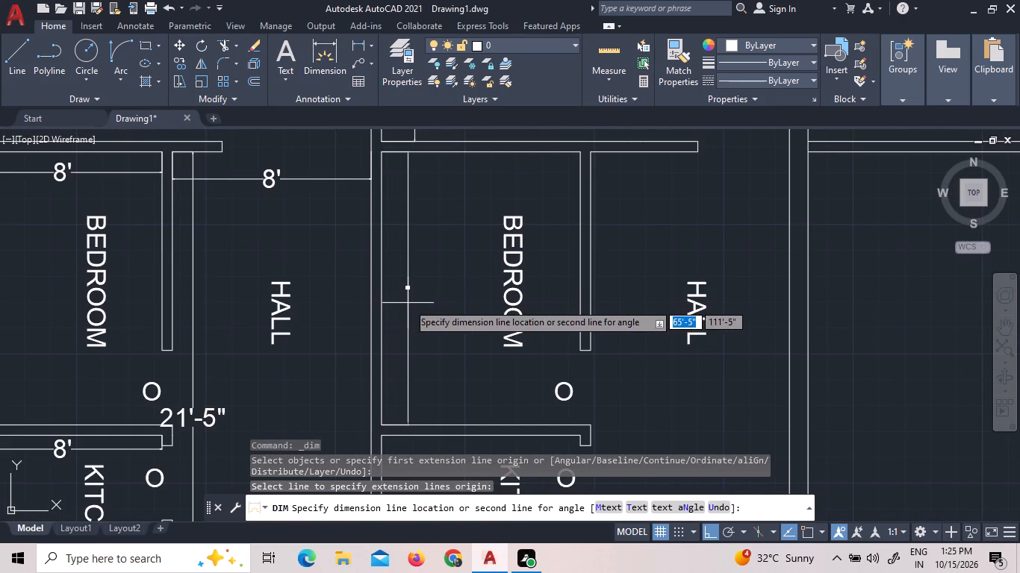
click(410, 304)
Dimension the north-south length of the eastern unit's KITCHEN along its west wall, placing the dimension inside the room.
scroll(444, 284, down, 2)
middle_drag(437, 377, 449, 281)
click(325, 48)
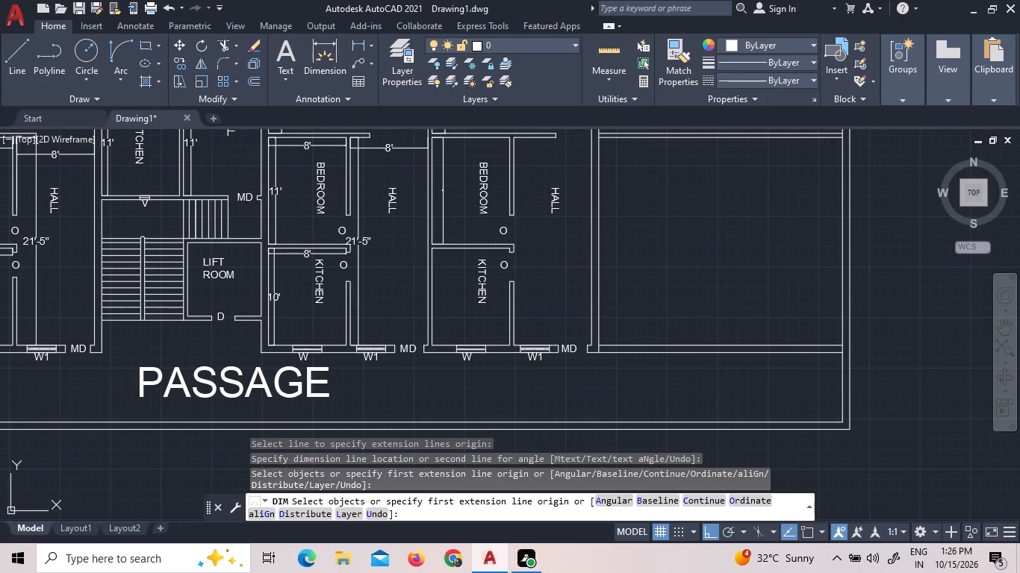
scroll(432, 300, up, 3)
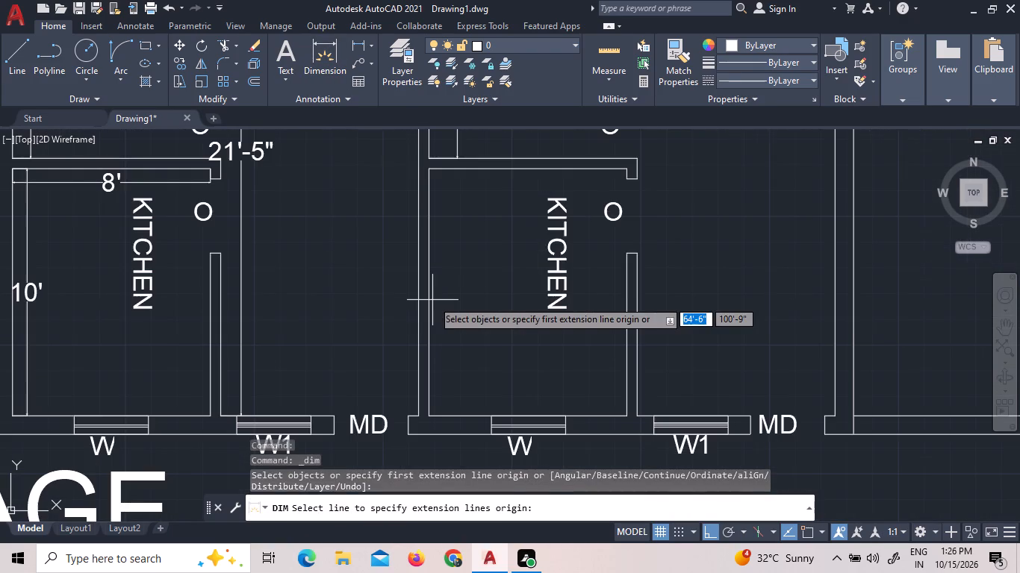
click(429, 296)
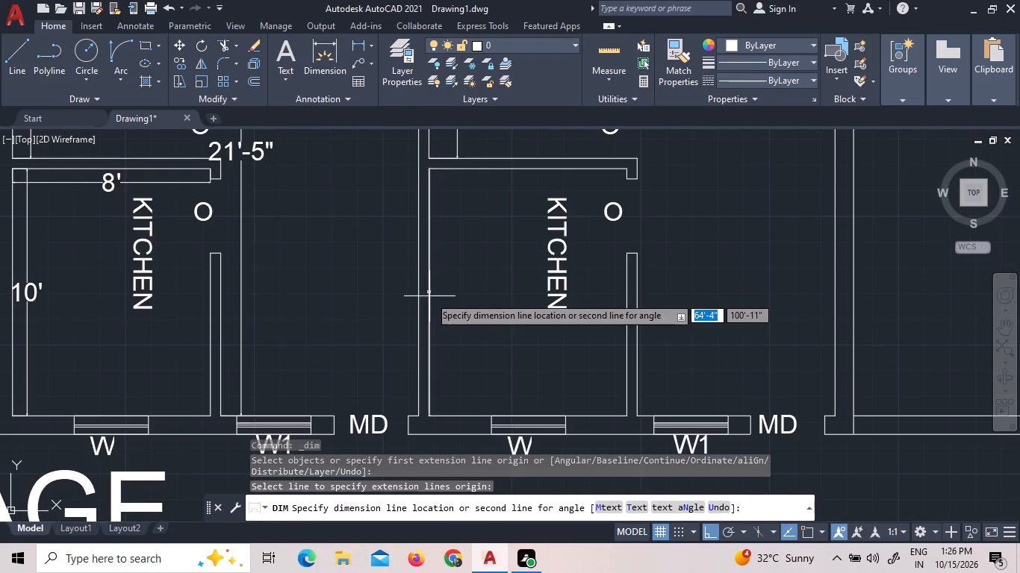
click(460, 310)
Dimension the east-west width of the eastern unit's KITCHEN along its south wall, just inside the room.
scroll(473, 337, down, 3)
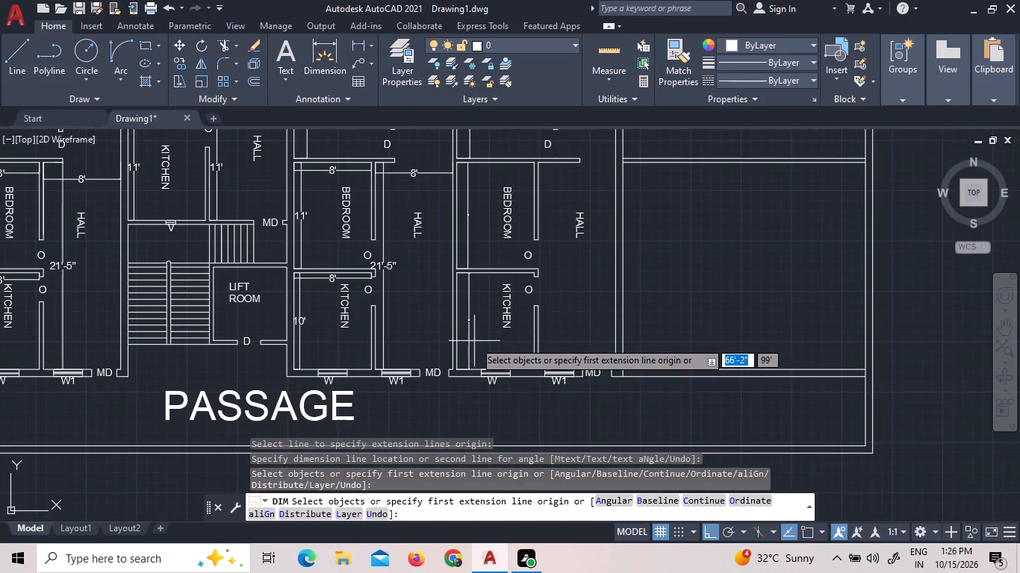
click(328, 37)
scroll(523, 383, up, 3)
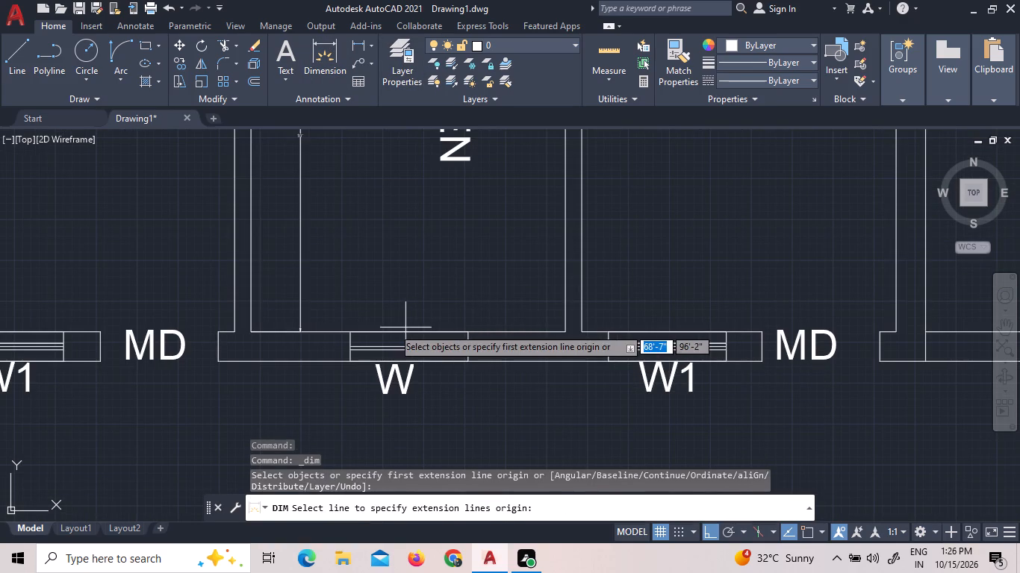
click(320, 335)
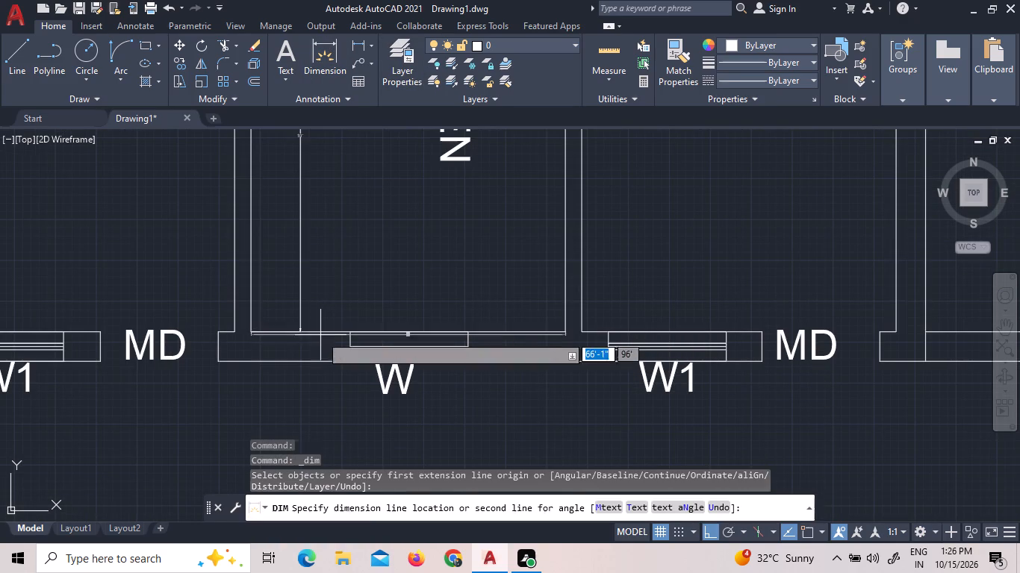
click(328, 301)
Dimension the wall line along the south side of the eastern unit's BEDROOM, placing the dimension just inside the room.
scroll(424, 378, down, 2)
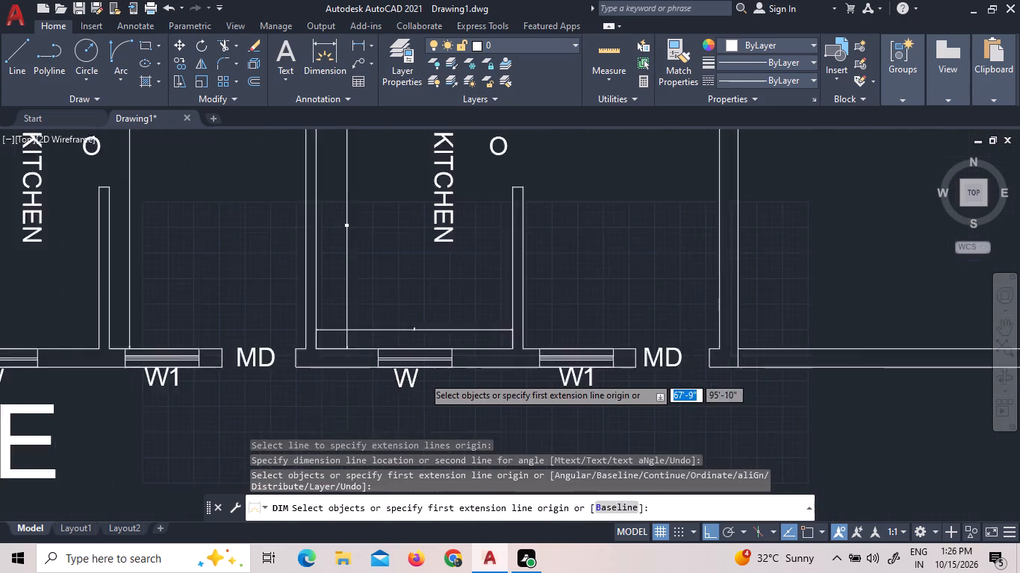
scroll(429, 385, down, 1)
scroll(420, 143, up, 1)
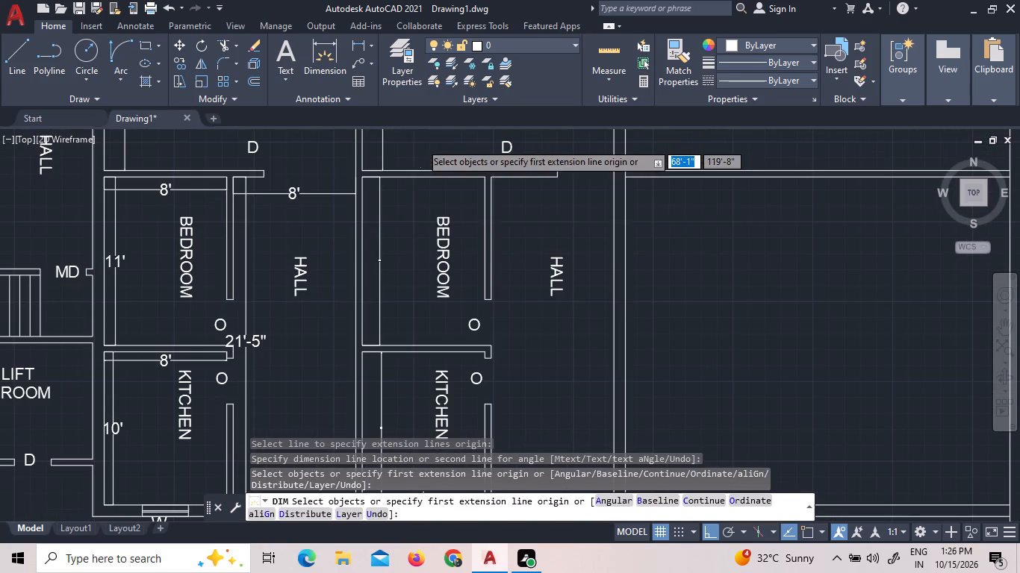
click(313, 45)
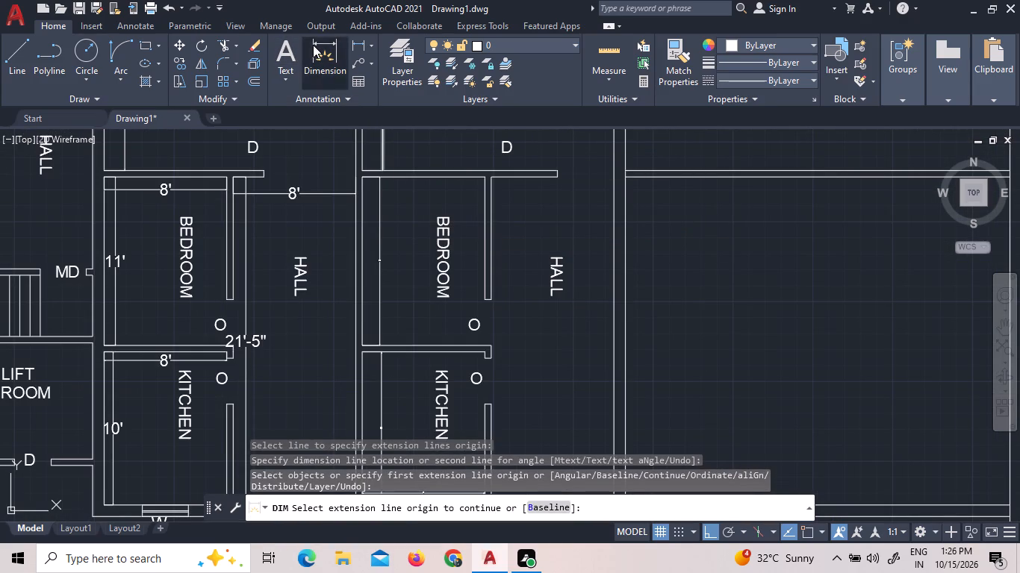
click(410, 343)
click(411, 331)
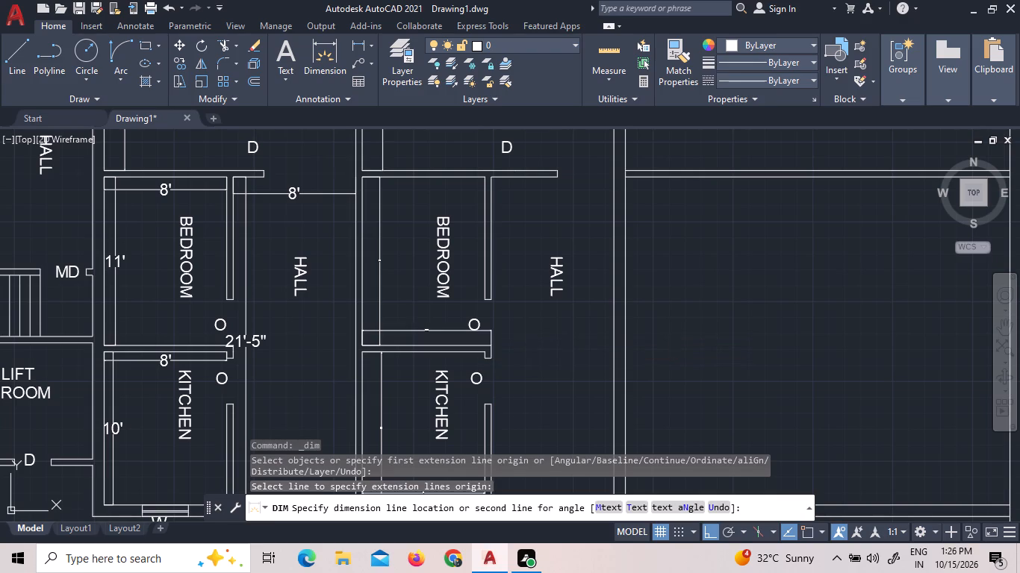
Dimension the eastern unit's northern BATH & WC along its east wall and along its south wall, placing both dimensions inside the room.
scroll(479, 332, down, 3)
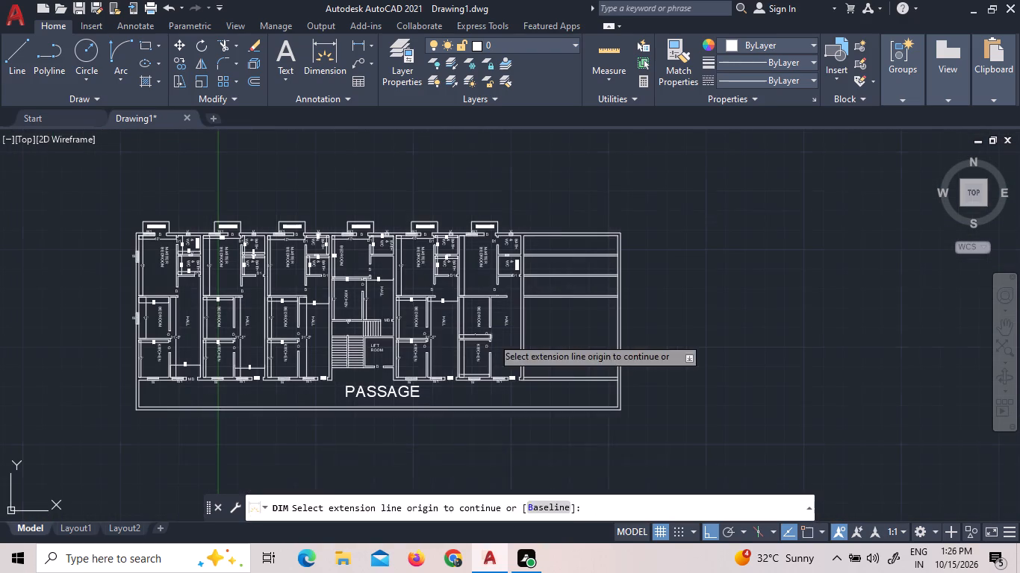
scroll(532, 252, up, 4)
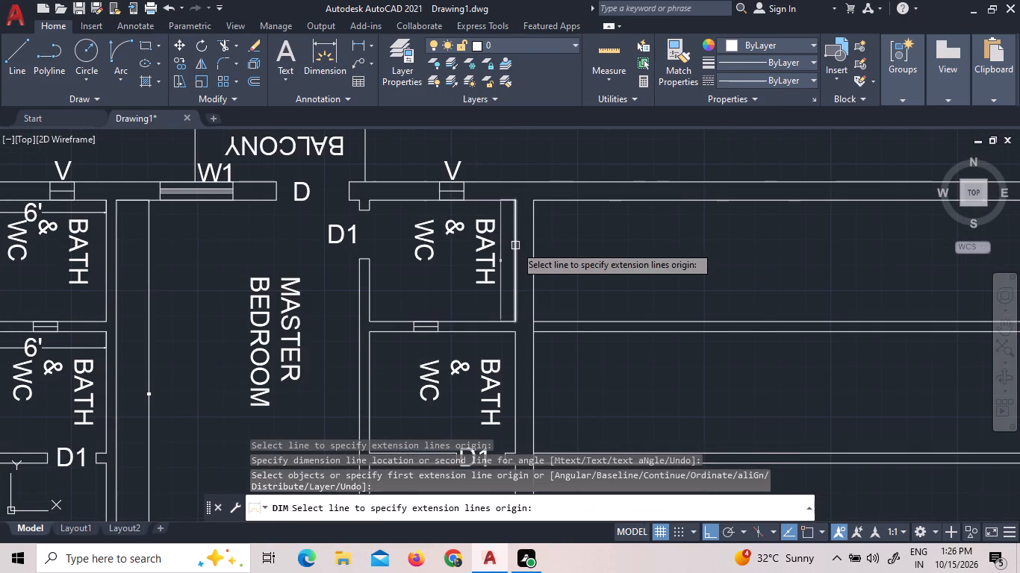
click(515, 245)
click(500, 244)
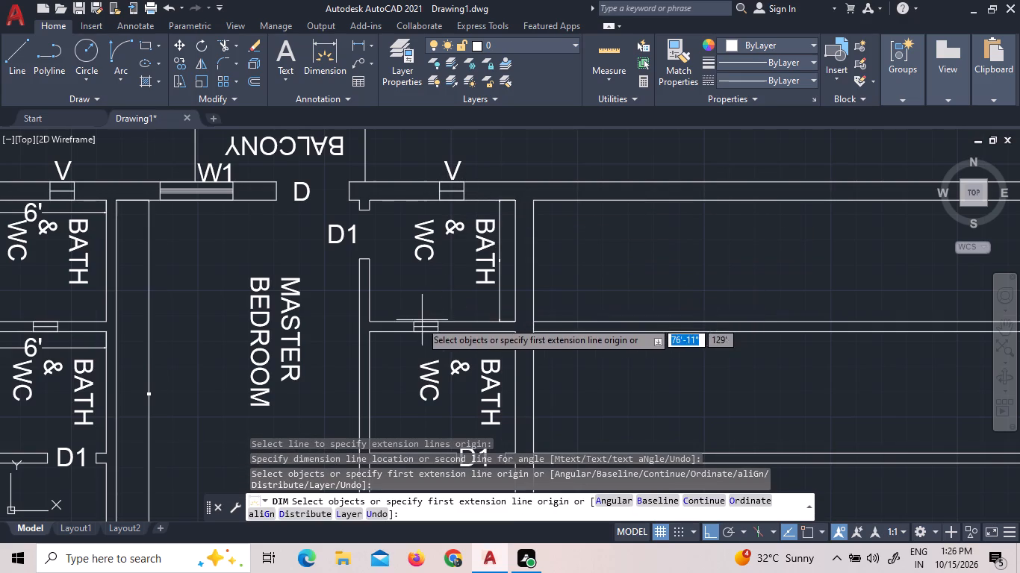
click(399, 322)
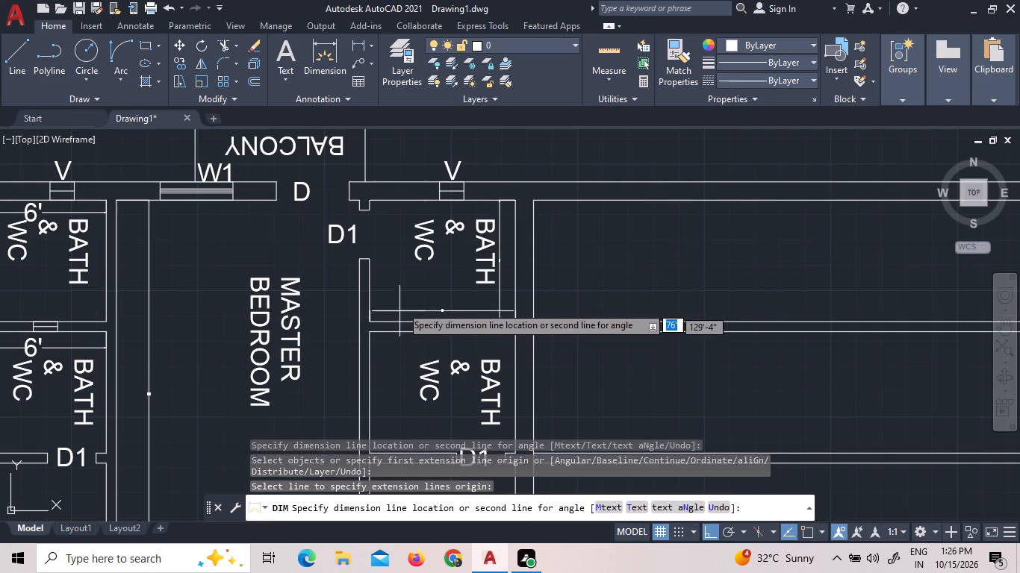
click(403, 302)
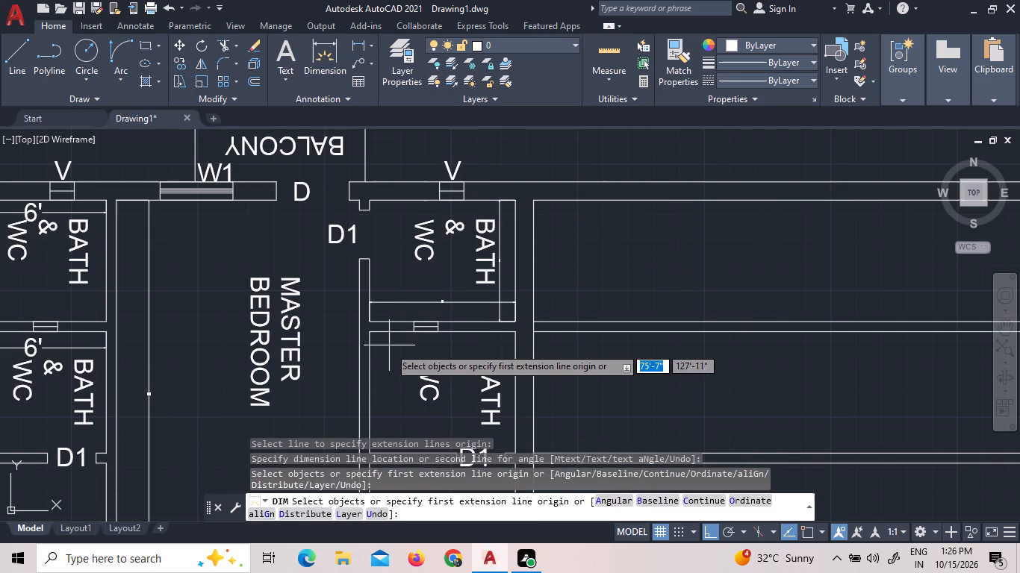
Dimension the eastern unit's southern BATH & WC along its north wall and along its east wall, placing both dimensions inside the room.
click(329, 52)
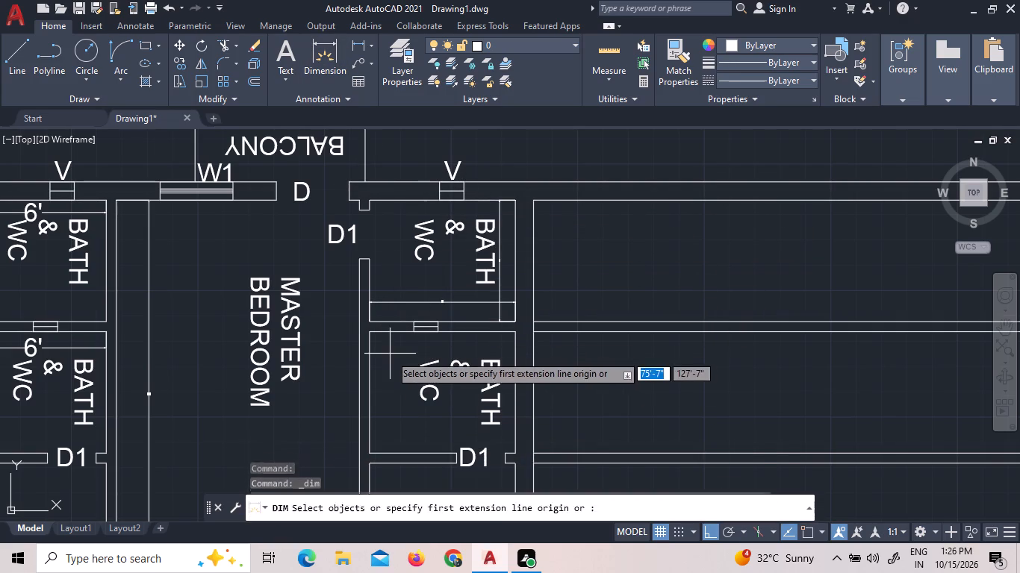
click(385, 334)
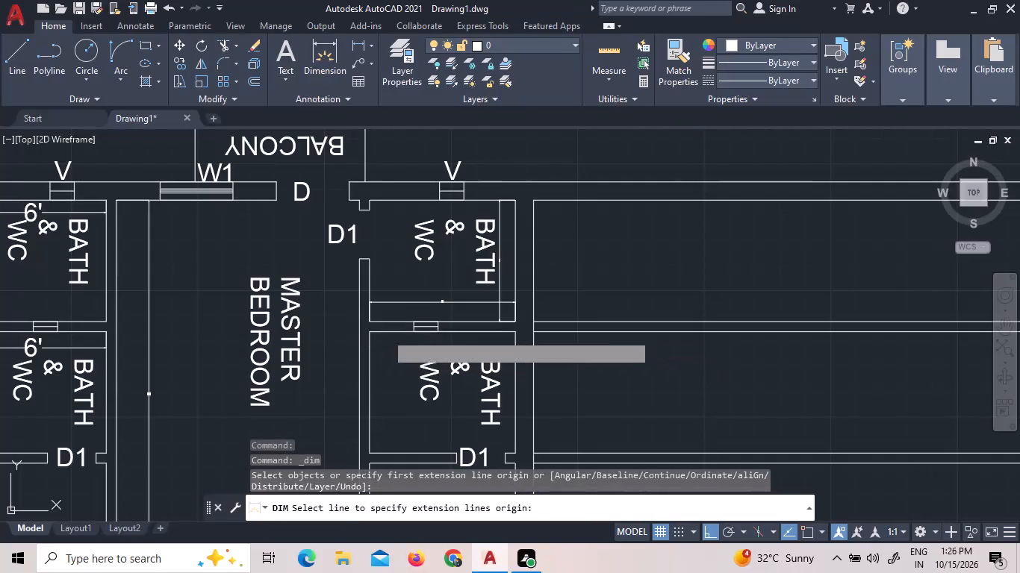
click(385, 348)
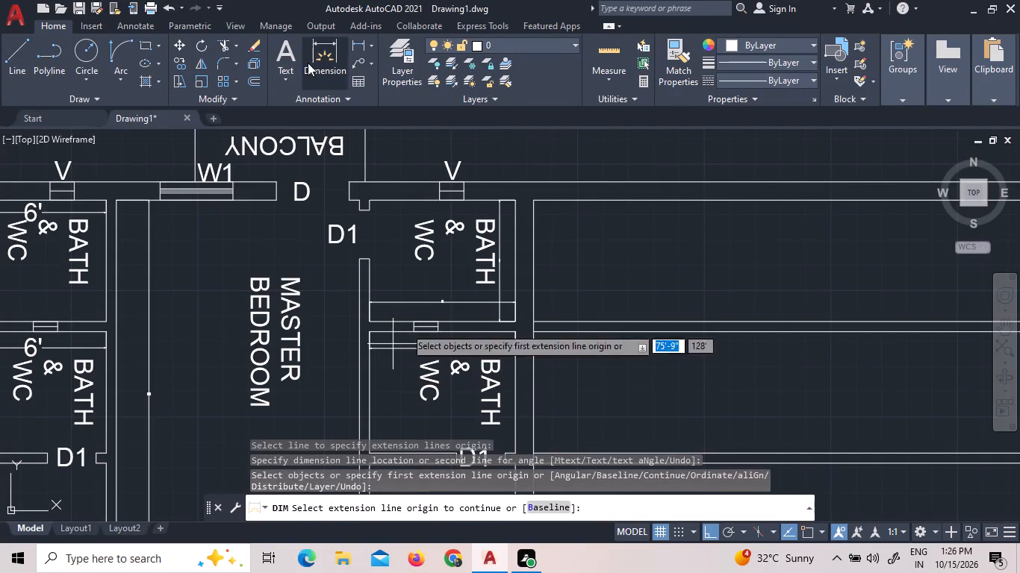
click(306, 60)
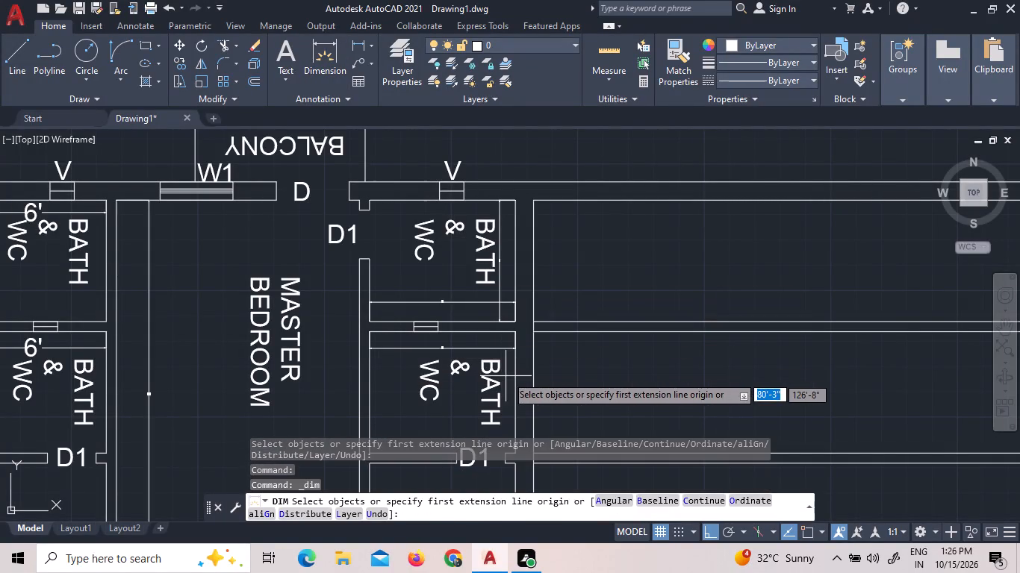
double_click(514, 377)
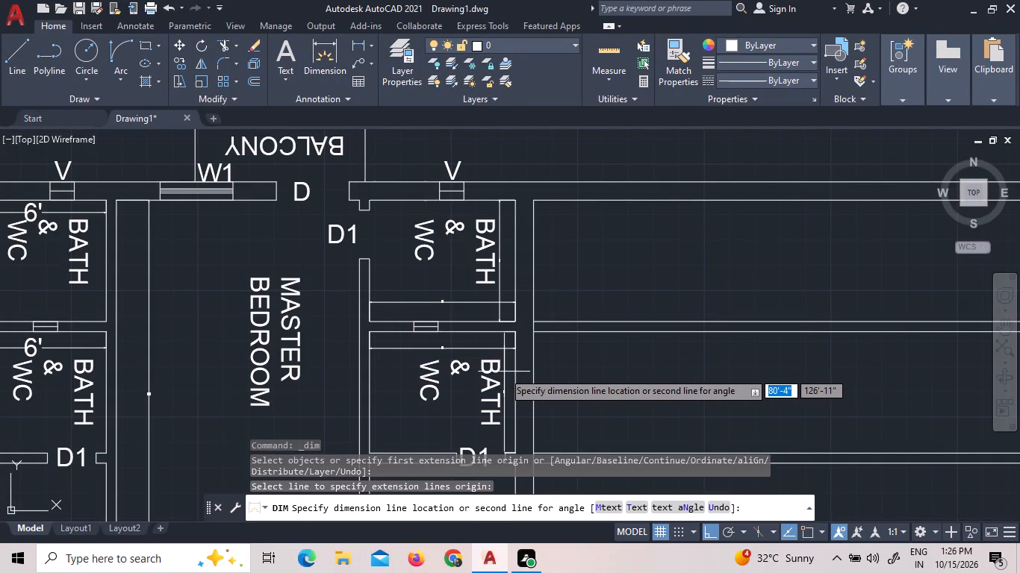
click(506, 372)
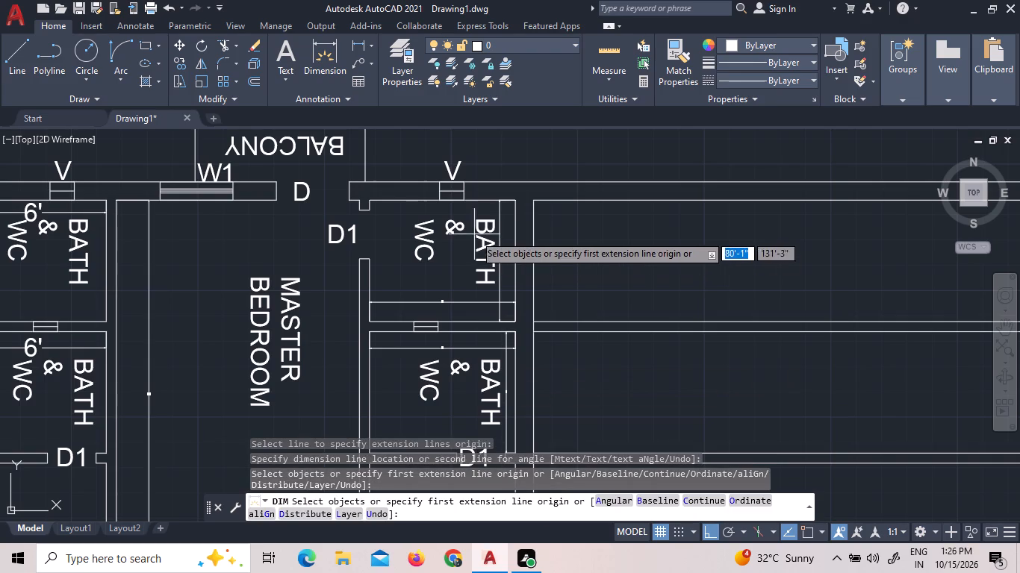
right_click(585, 269)
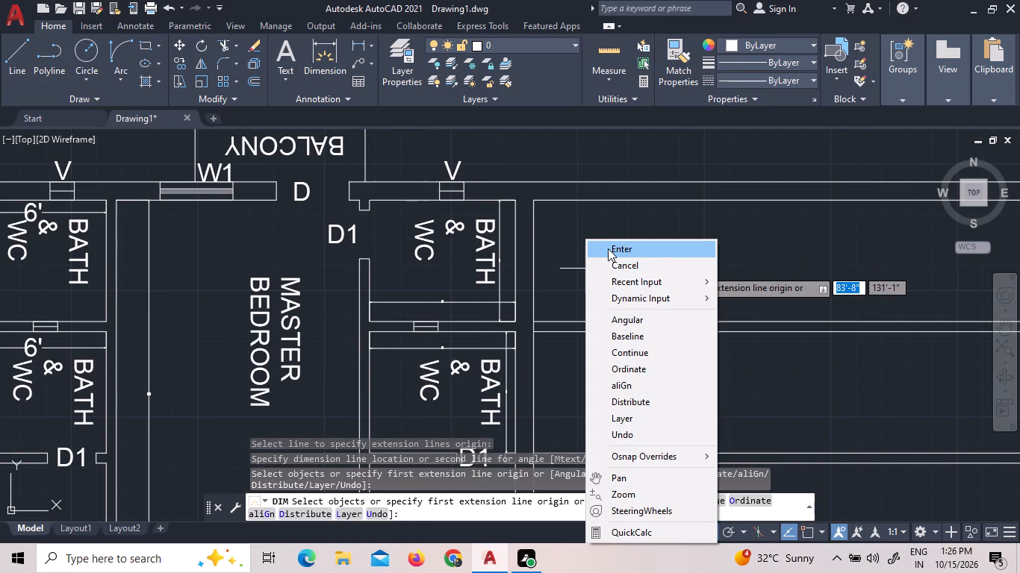
click(608, 248)
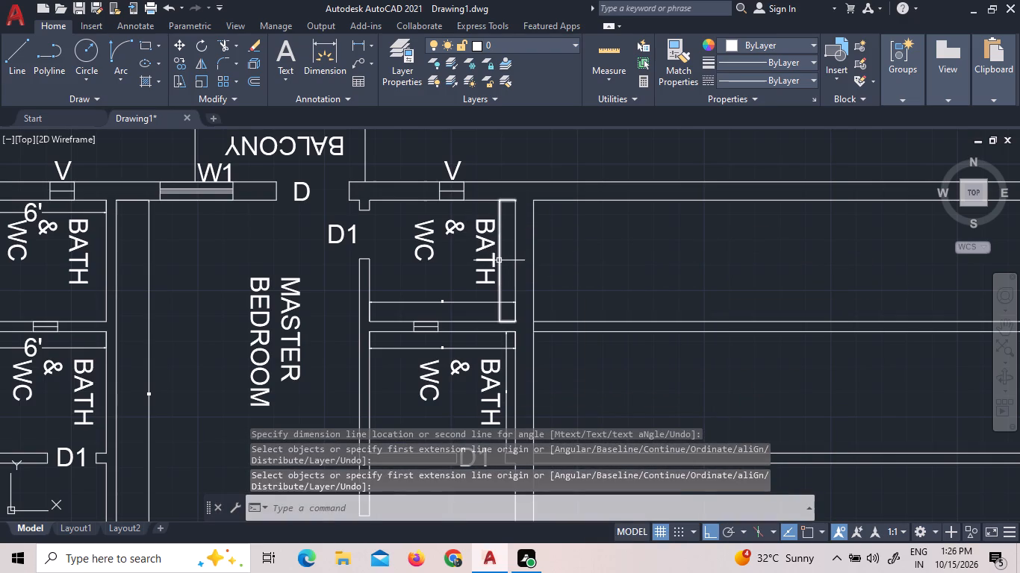
Set the text height of the northern BATH & WC's north-south dimension to 9".
scroll(498, 267, up, 4)
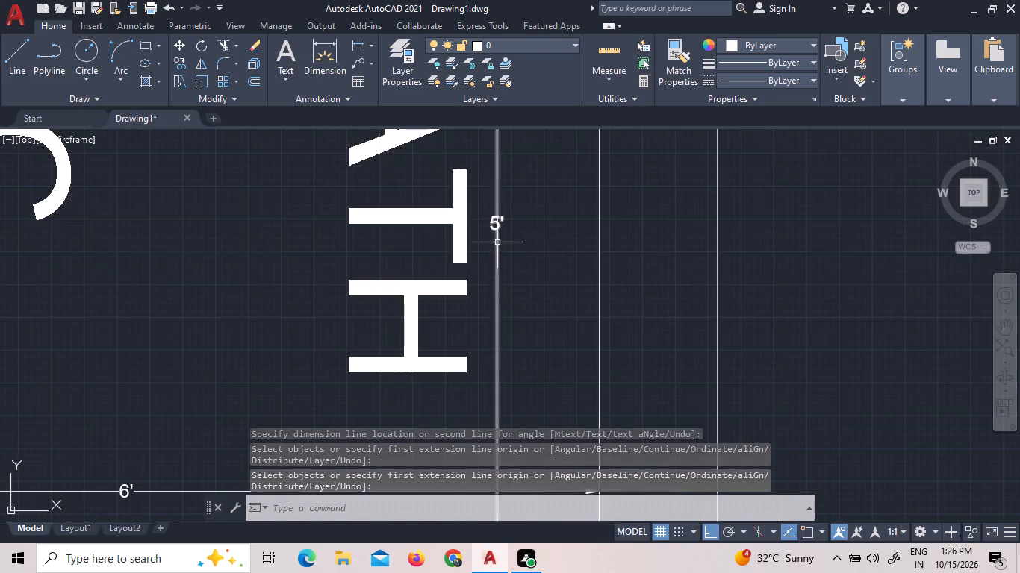
triple_click(497, 222)
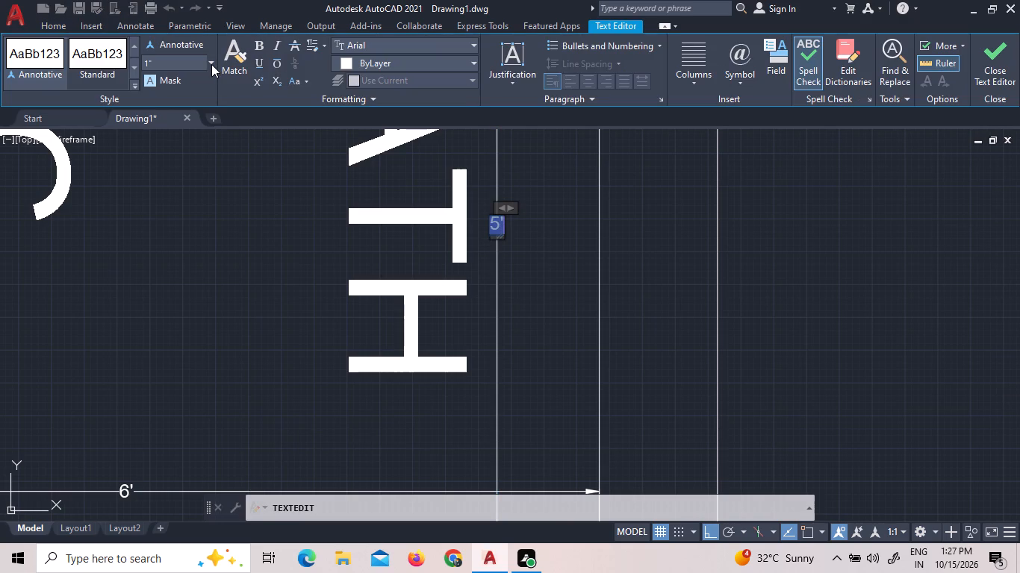
click(211, 64)
click(167, 126)
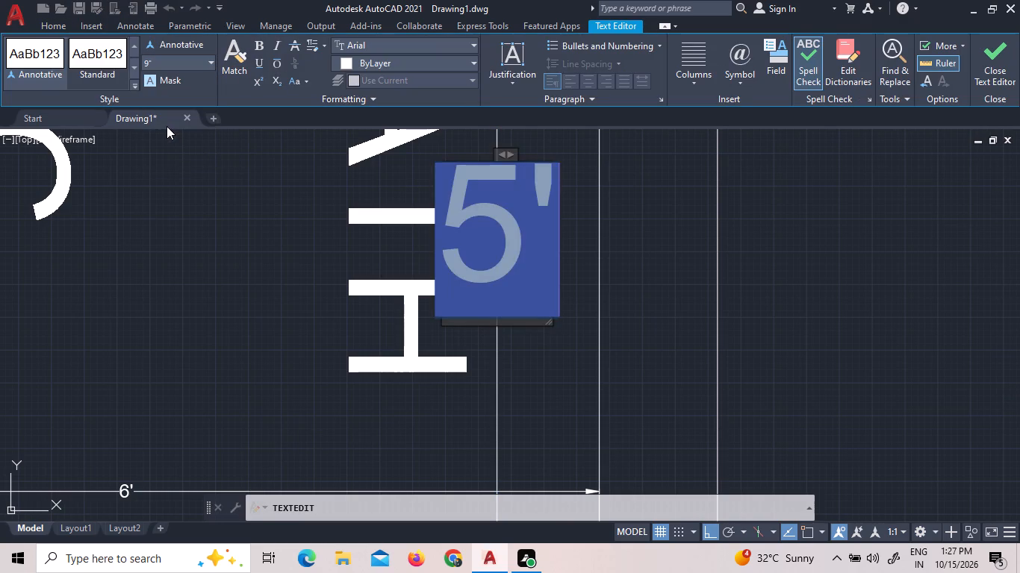
click(214, 237)
Set the text height of the northern BATH & WC's east-west dimension to 9".
scroll(428, 277, down, 2)
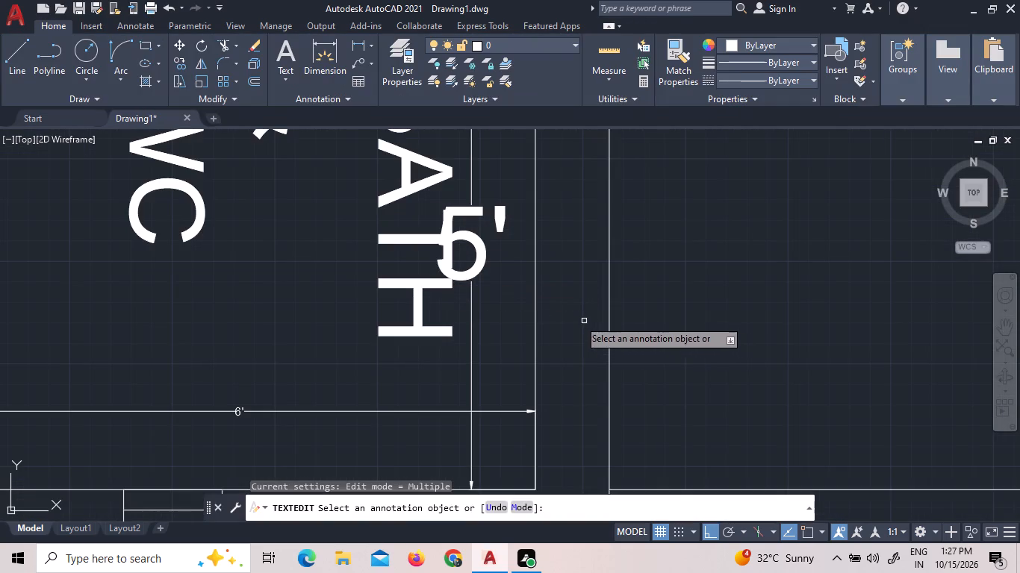
triple_click(237, 417)
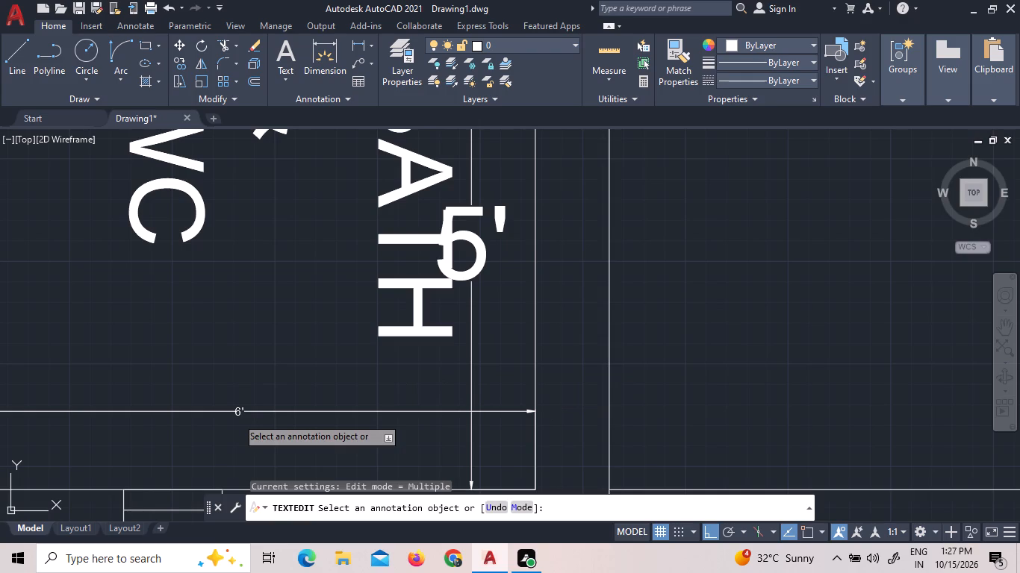
double_click(237, 417)
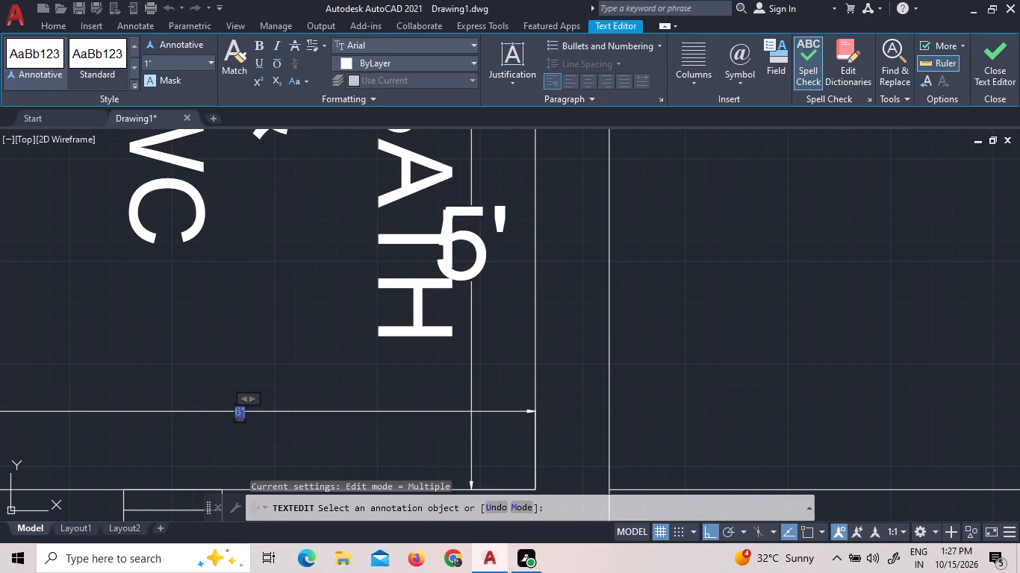
click(209, 58)
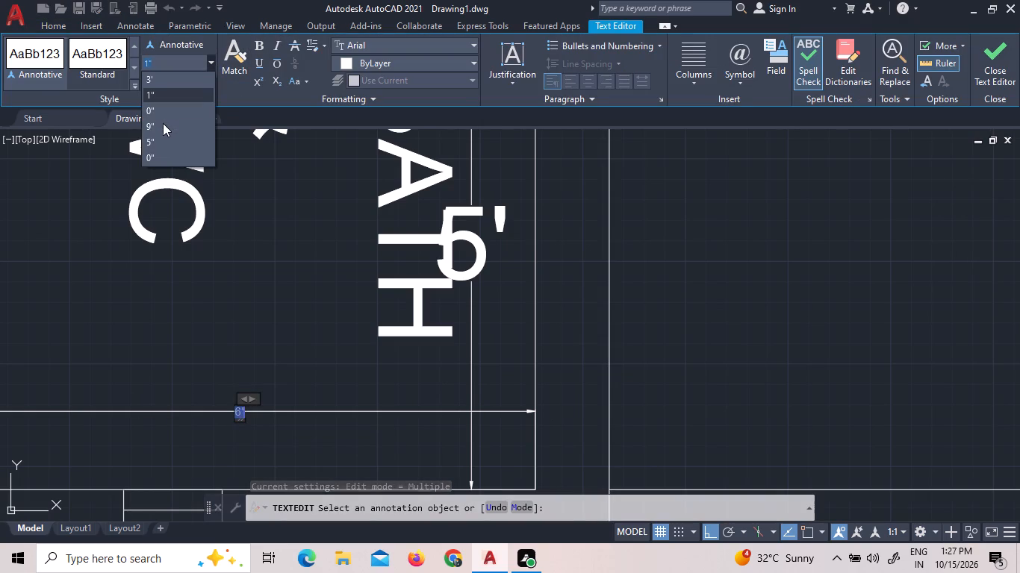
click(162, 127)
click(288, 249)
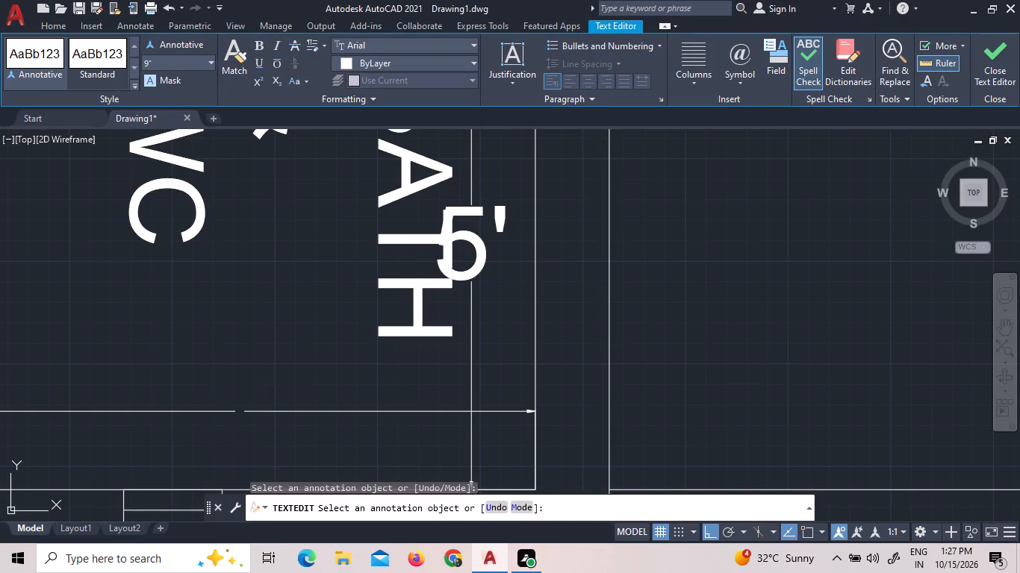
Set the text height of the southern BATH & WC's east-west dimension to 9".
scroll(324, 260, down, 6)
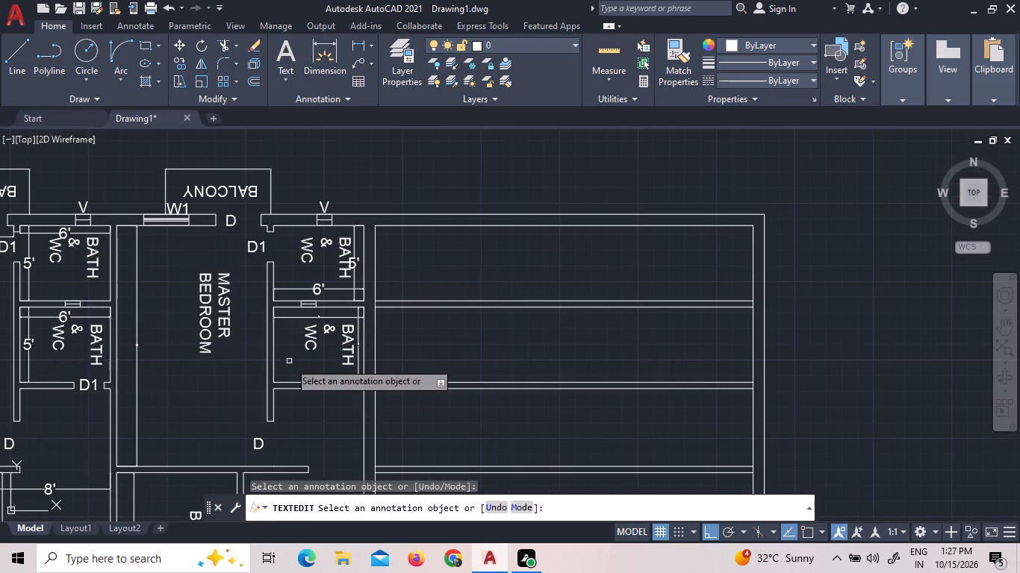
scroll(321, 316, up, 6)
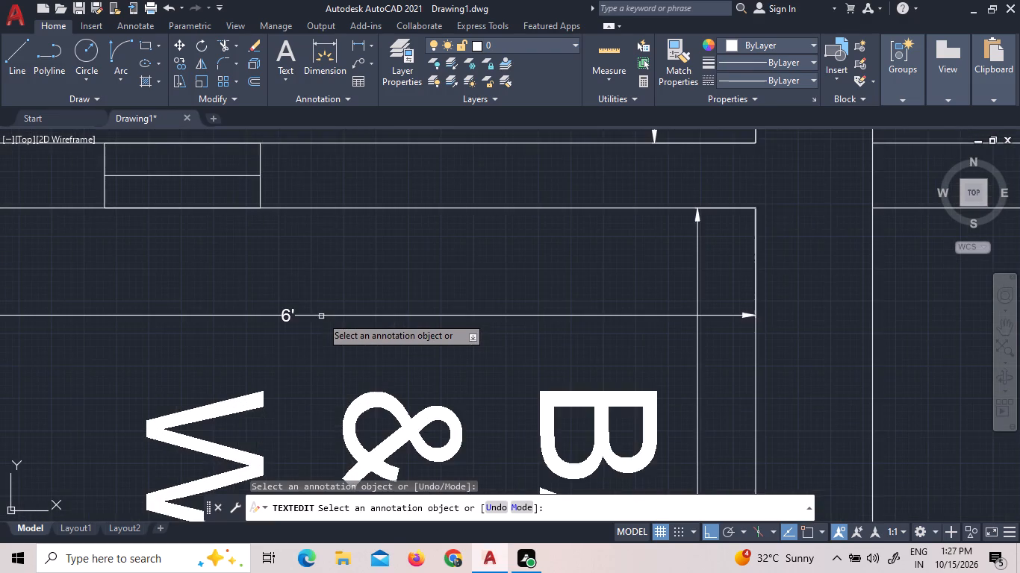
scroll(293, 317, up, 6)
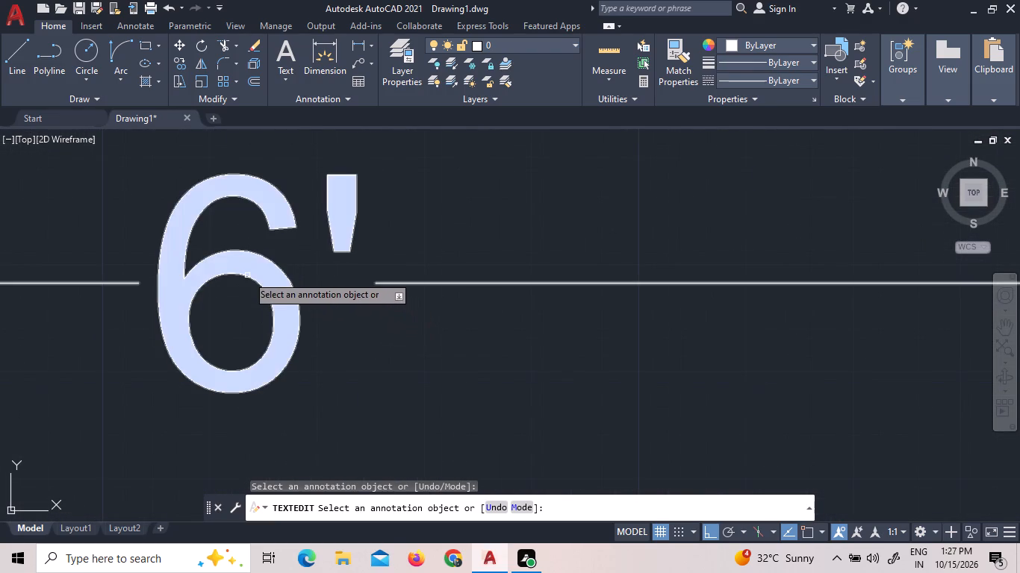
triple_click(247, 275)
double_click(247, 275)
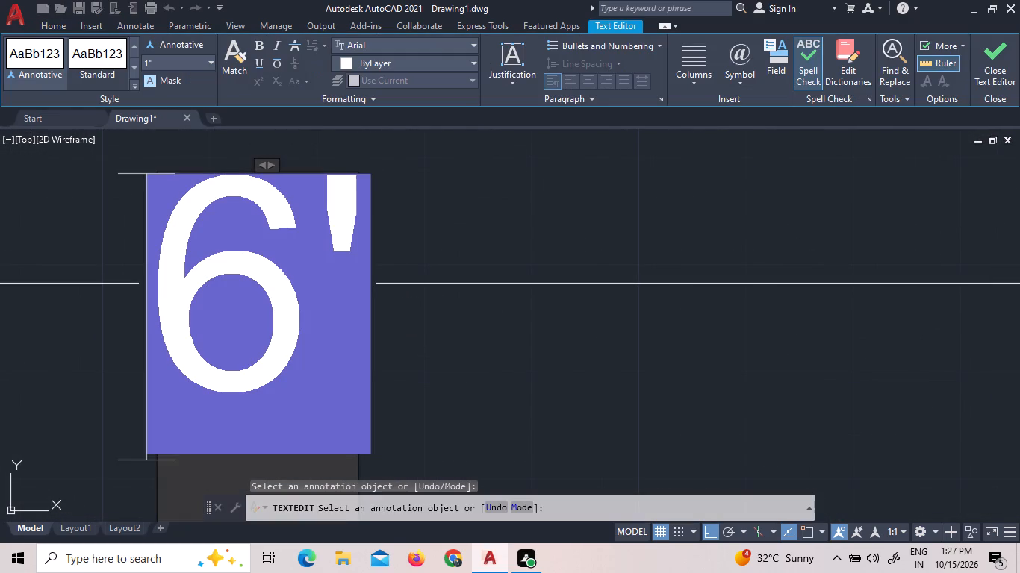
click(314, 287)
click(332, 292)
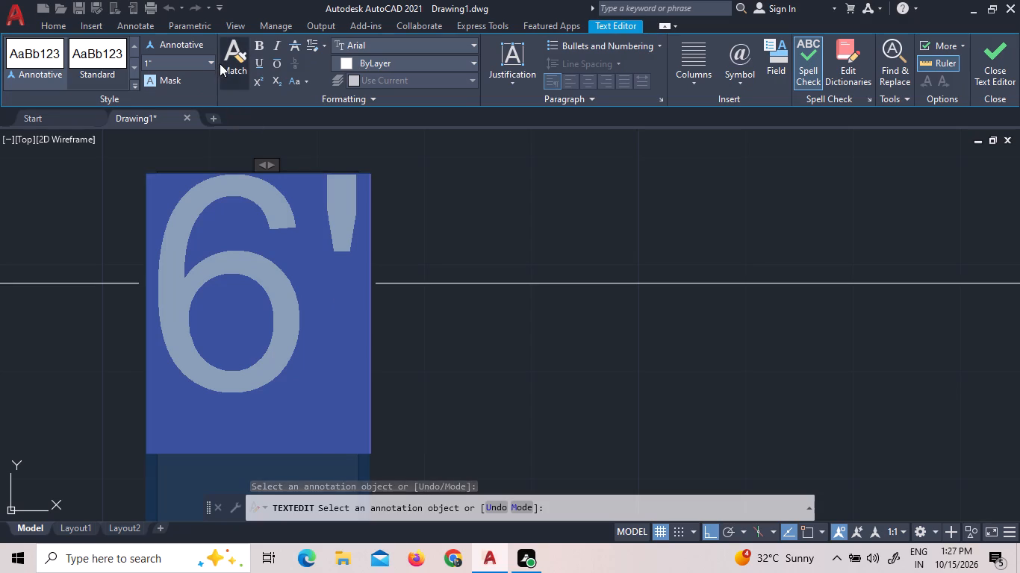
click(214, 63)
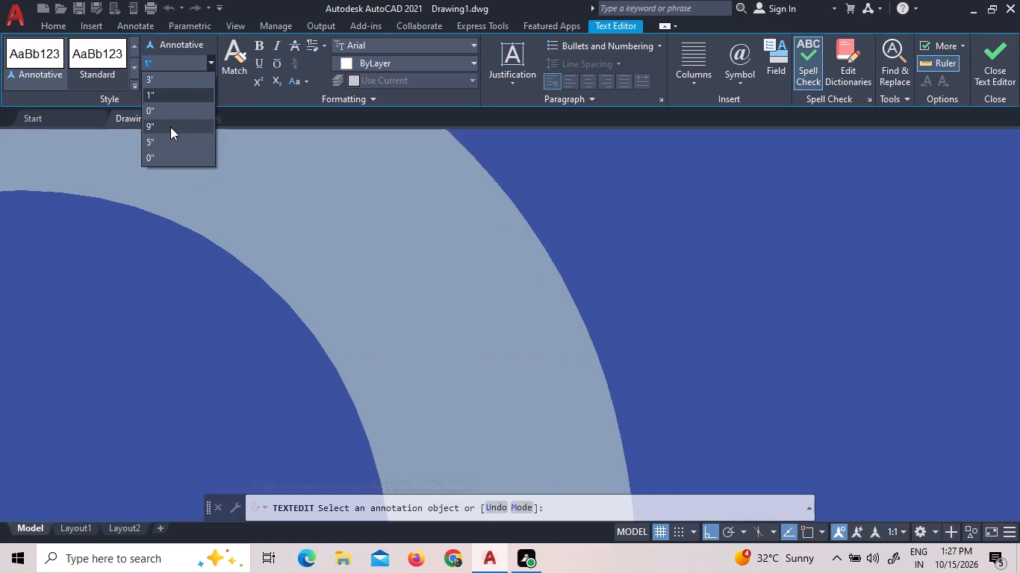
click(170, 127)
scroll(205, 213, down, 6)
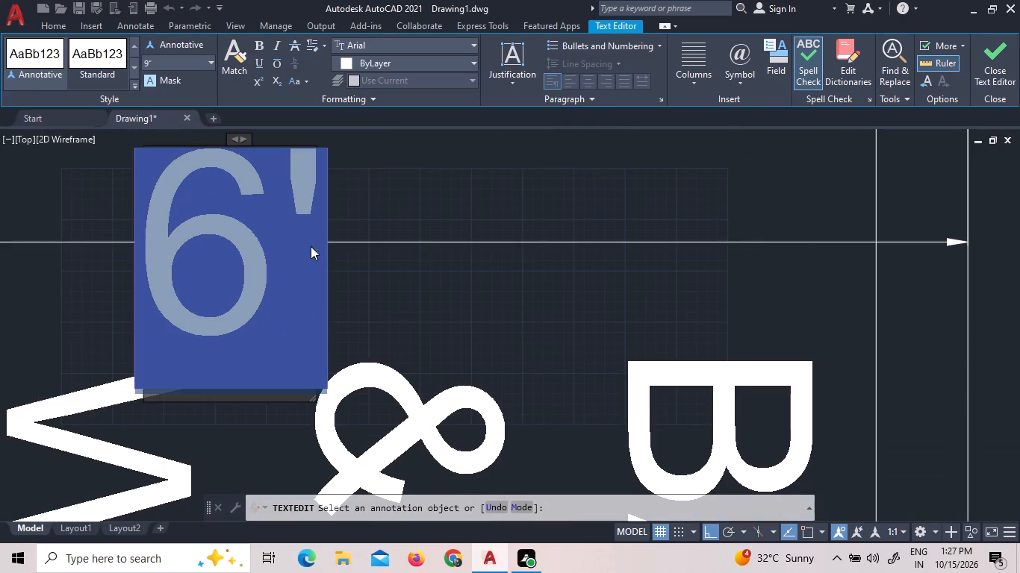
click(365, 274)
Set the text height of the southern BATH & WC's north-south dimension to 9".
scroll(372, 218, down, 4)
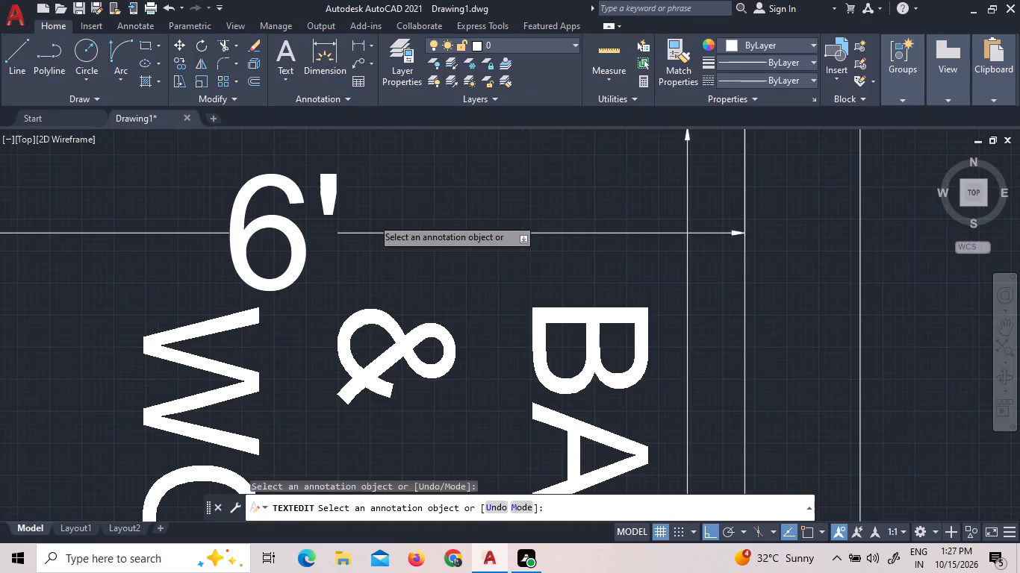
scroll(372, 218, down, 1)
scroll(485, 339, up, 3)
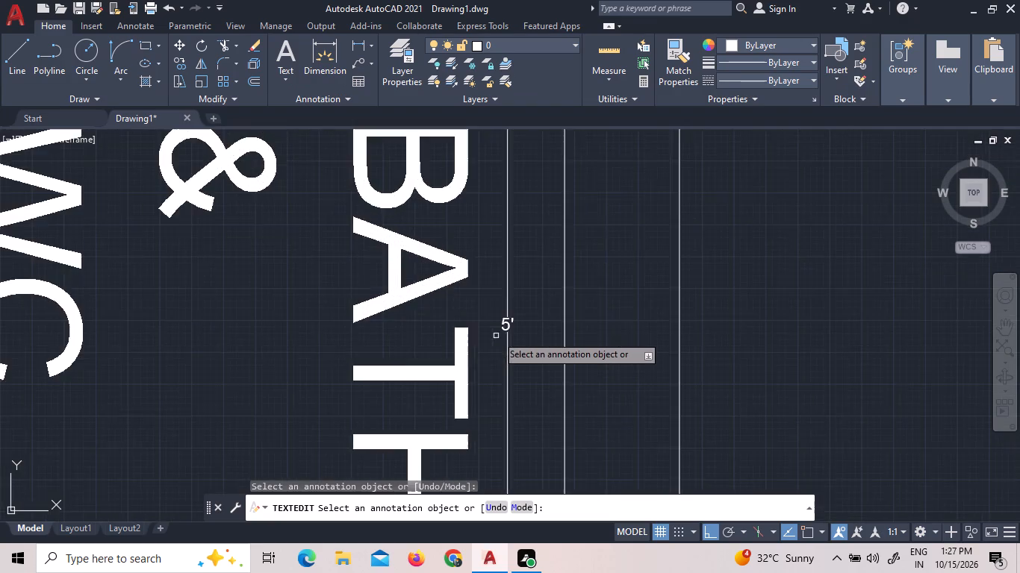
scroll(510, 327, up, 6)
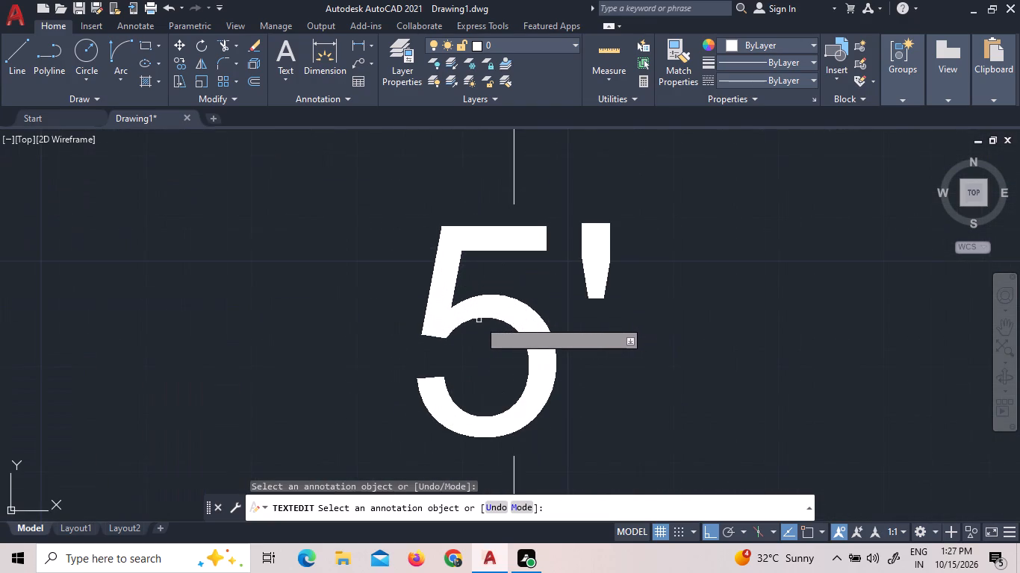
triple_click(473, 318)
double_click(473, 318)
click(473, 318)
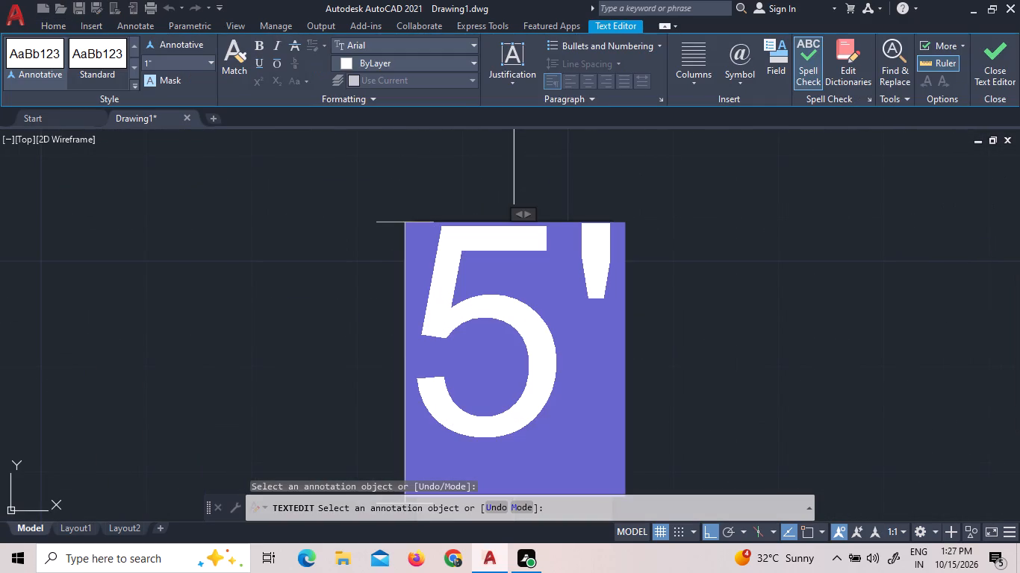
click(538, 316)
click(607, 323)
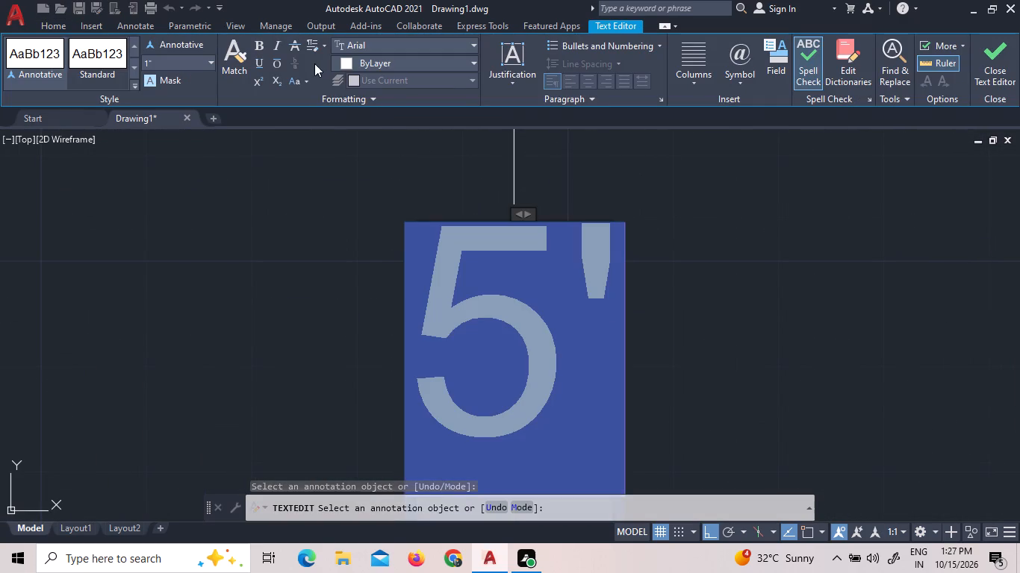
click(212, 61)
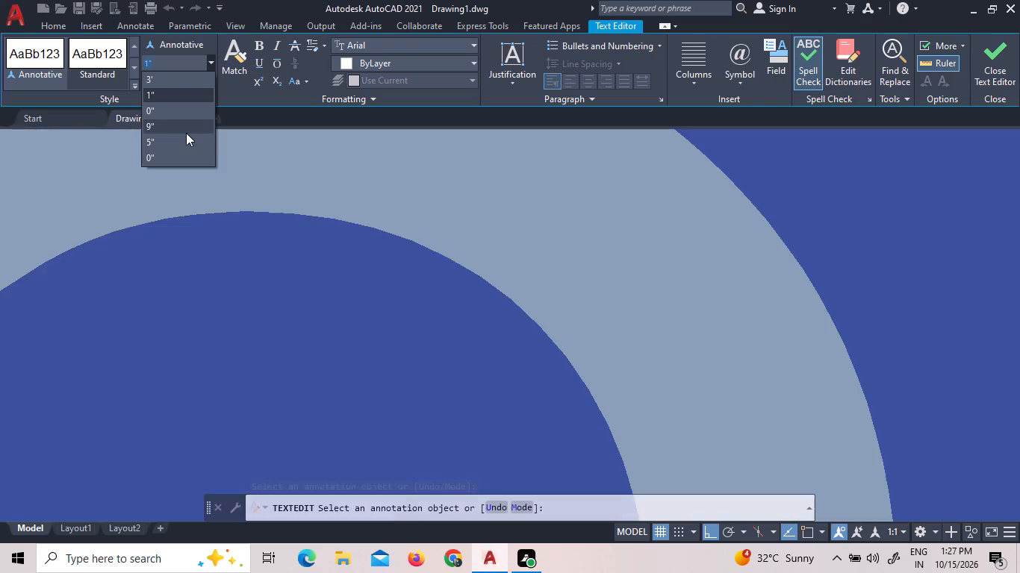
click(186, 133)
scroll(264, 208, down, 7)
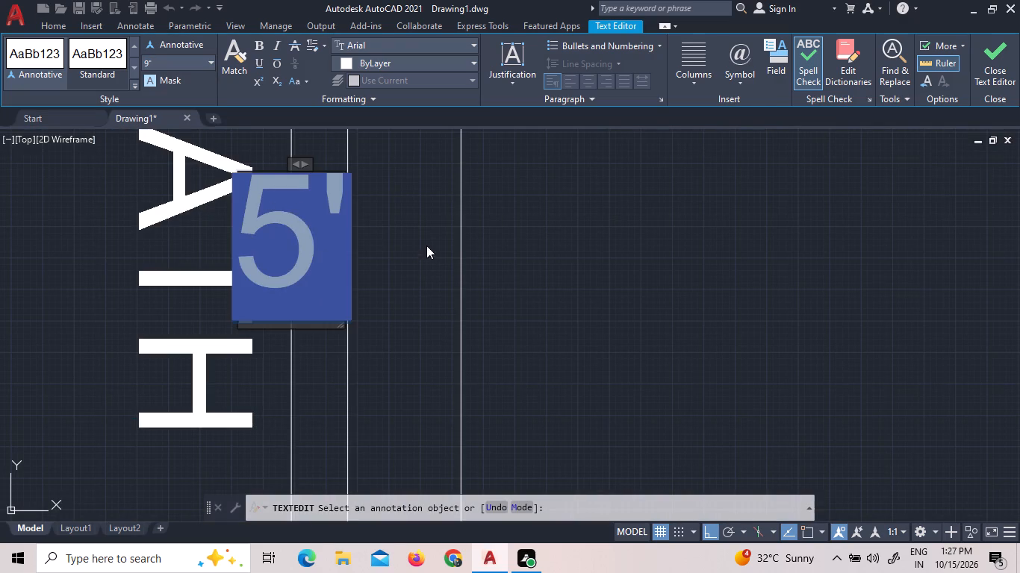
click(426, 245)
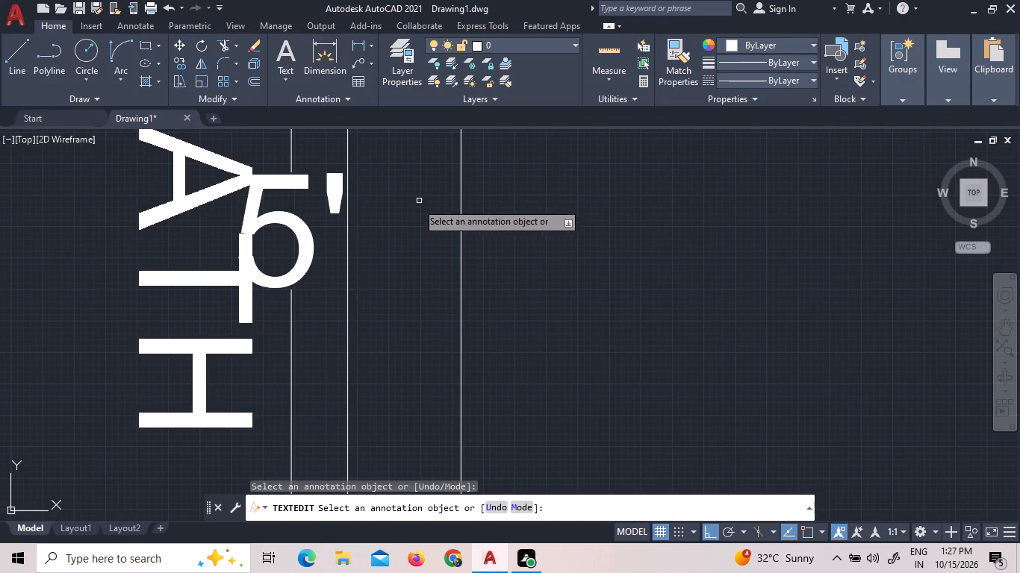
Set the text height of the eastern unit's MASTER BEDROOM north-south dimension to 9".
scroll(250, 312, down, 3)
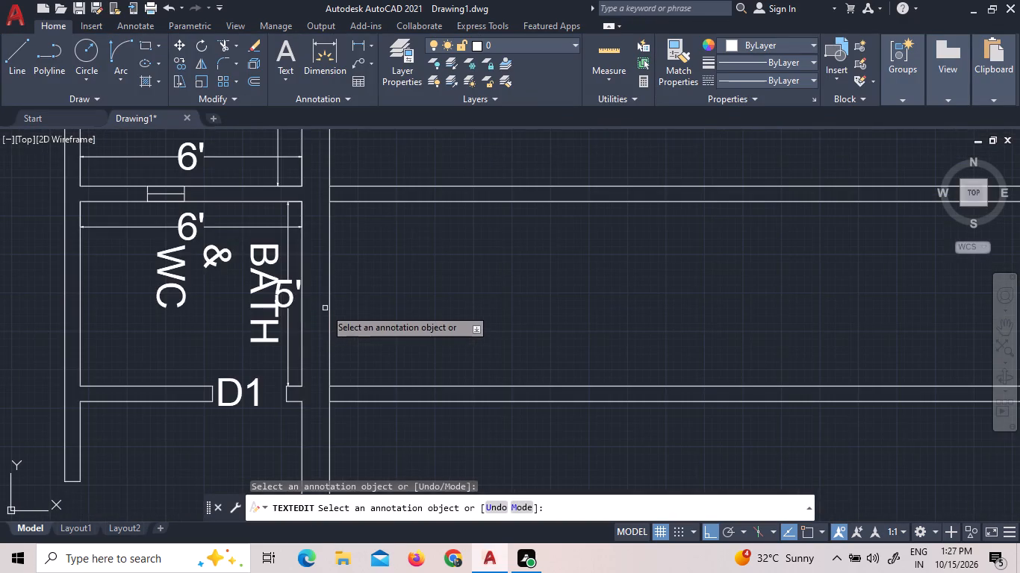
scroll(325, 307, down, 3)
scroll(178, 290, up, 2)
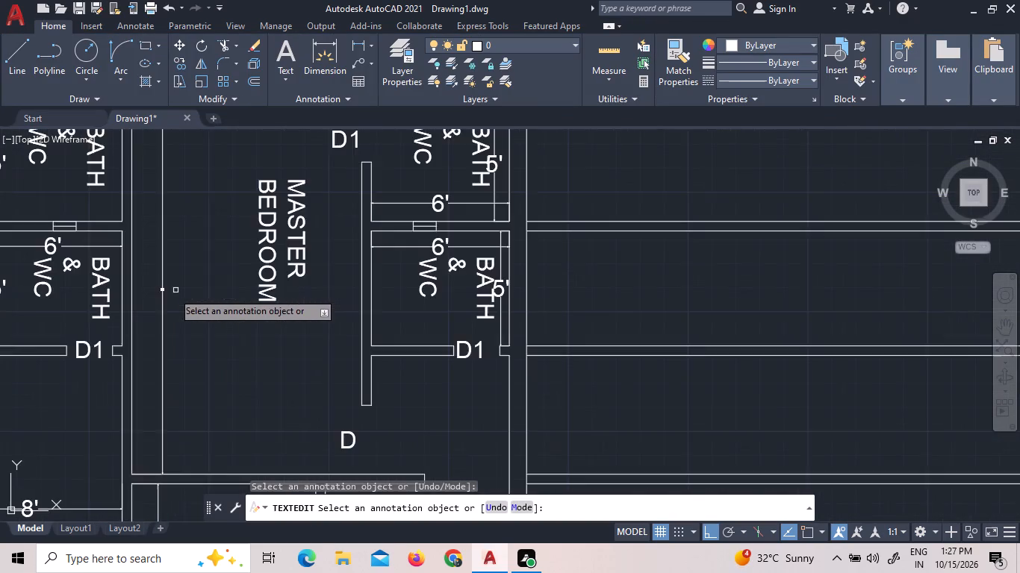
scroll(163, 293, up, 8)
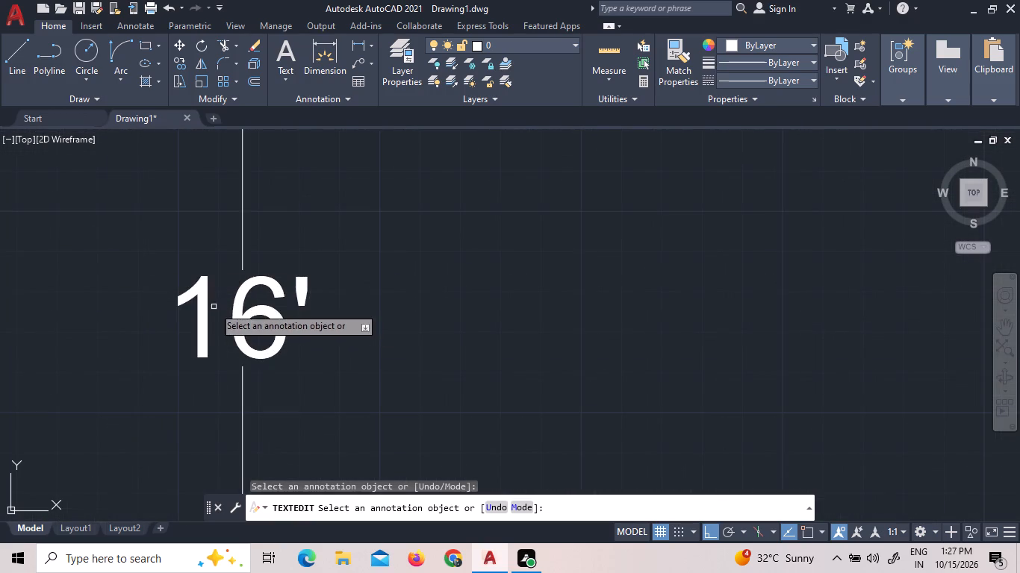
scroll(213, 307, up, 3)
triple_click(195, 289)
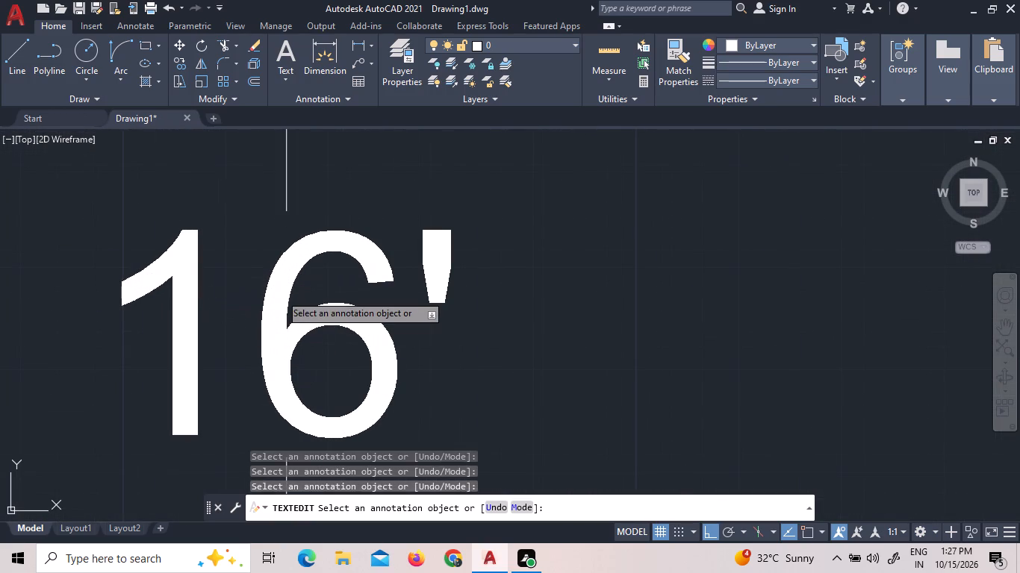
right_click(280, 294)
click(294, 297)
click(279, 281)
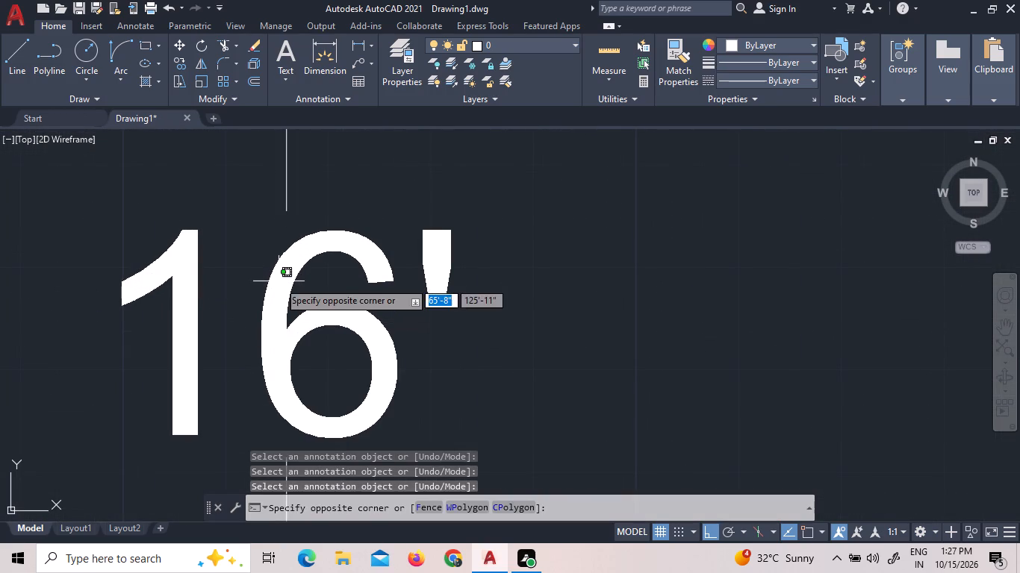
click(307, 270)
scroll(298, 260, down, 3)
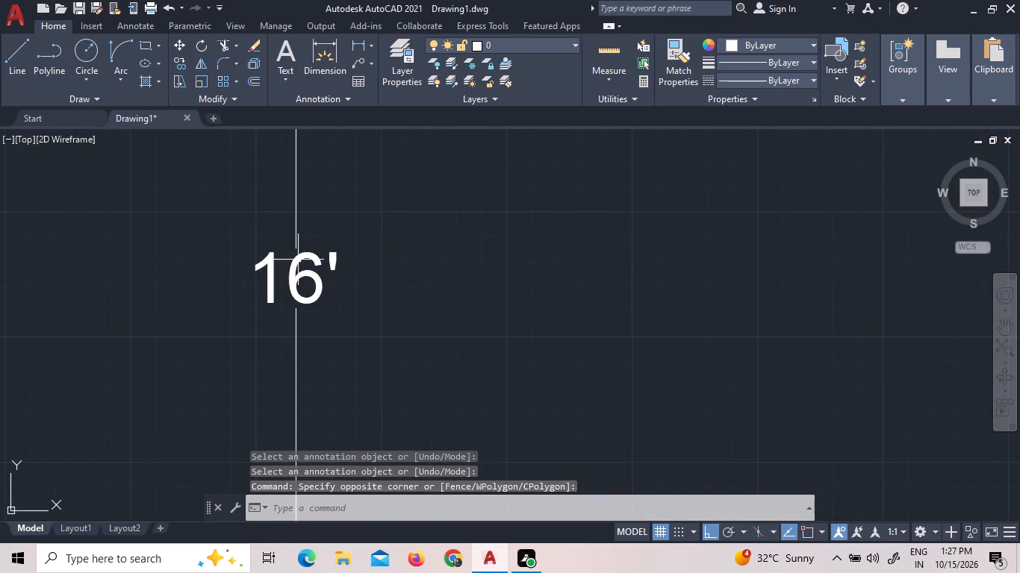
triple_click(298, 260)
click(298, 260)
click(298, 260)
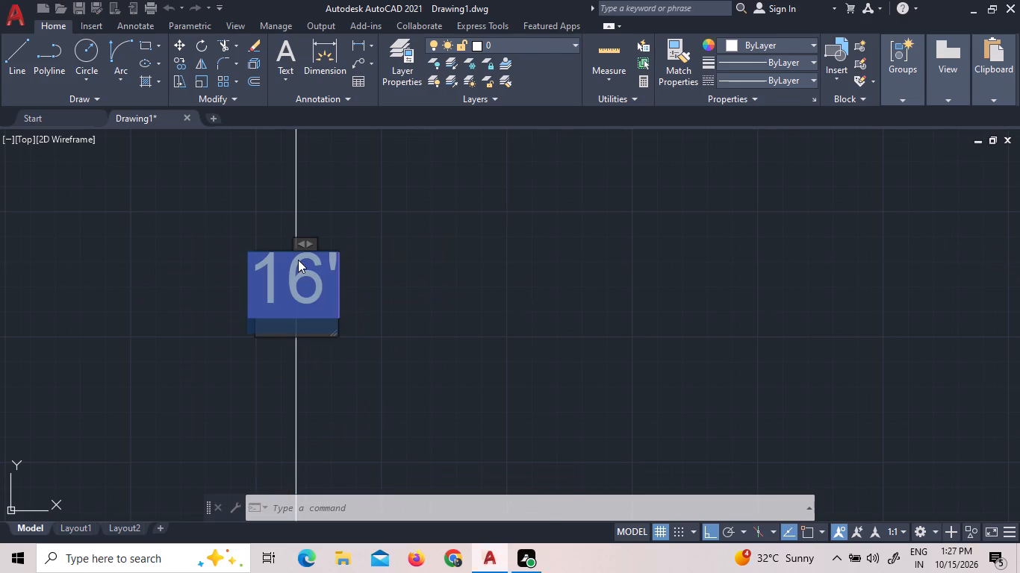
click(212, 64)
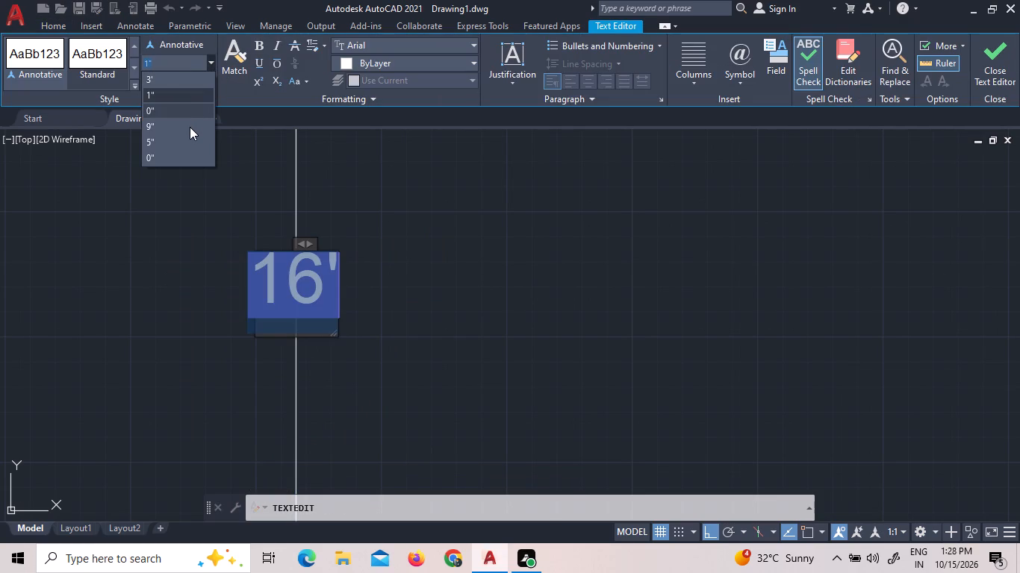
click(189, 130)
click(748, 286)
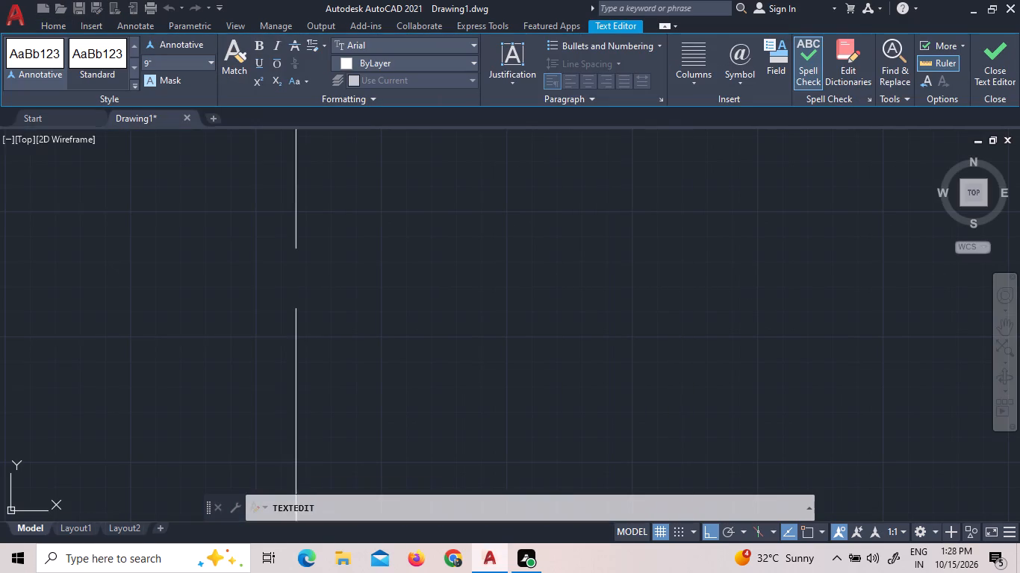
Set the text height of the eastern unit's BEDROOM north-south dimension to 9".
scroll(748, 283, down, 14)
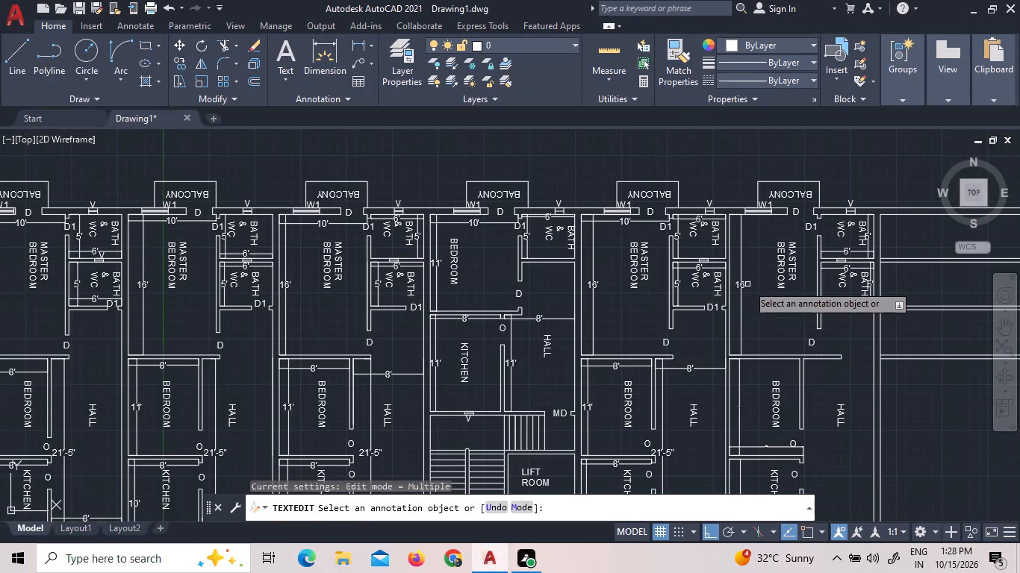
scroll(751, 433, up, 7)
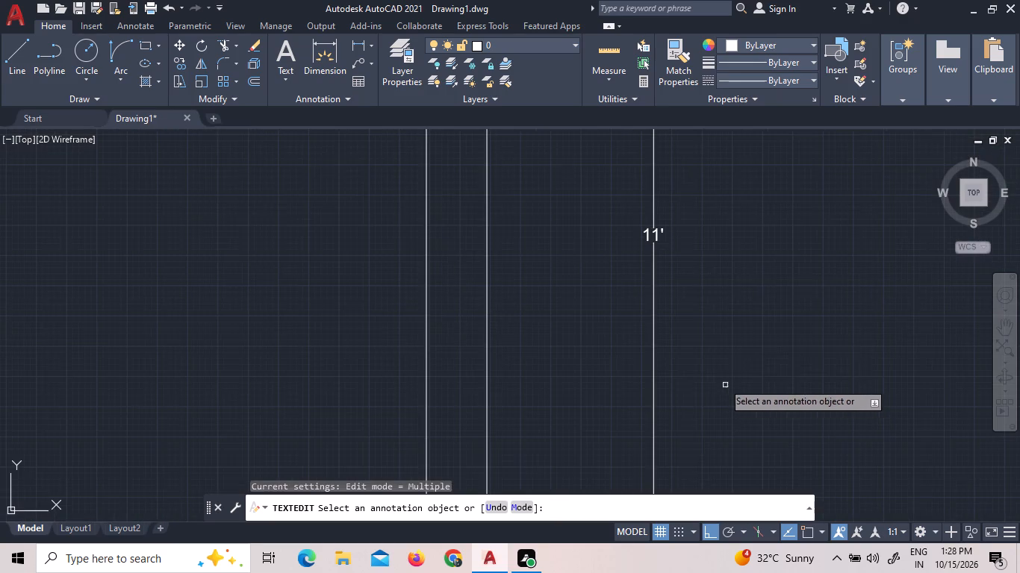
scroll(673, 244, up, 6)
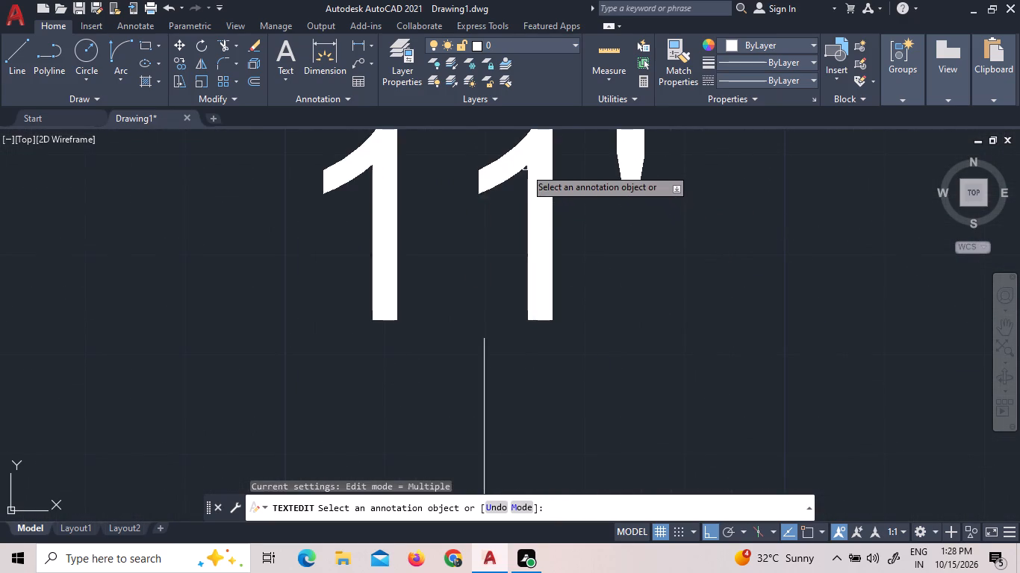
click(524, 167)
double_click(470, 163)
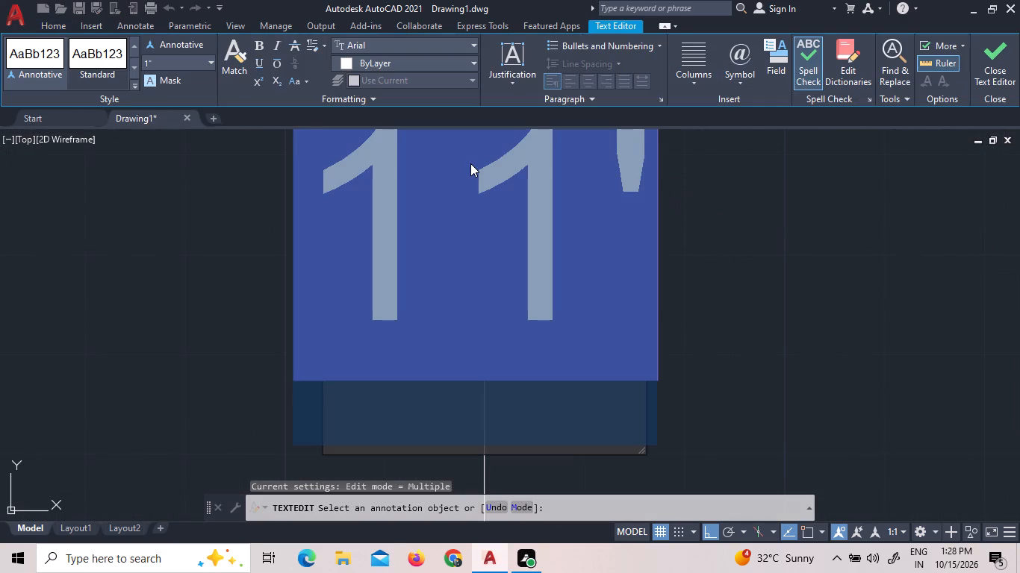
click(209, 55)
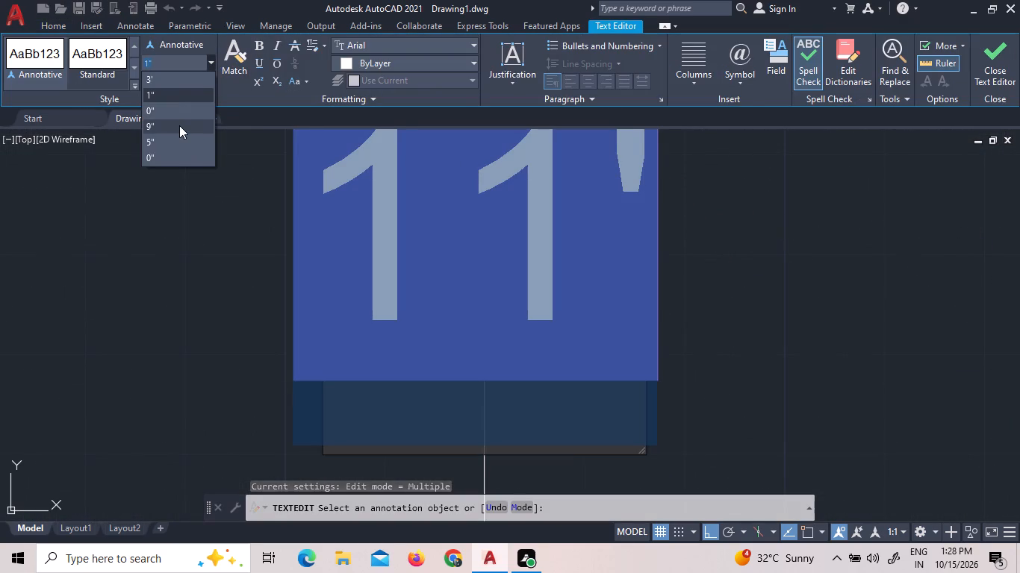
click(179, 125)
scroll(550, 401, down, 3)
scroll(479, 348, down, 6)
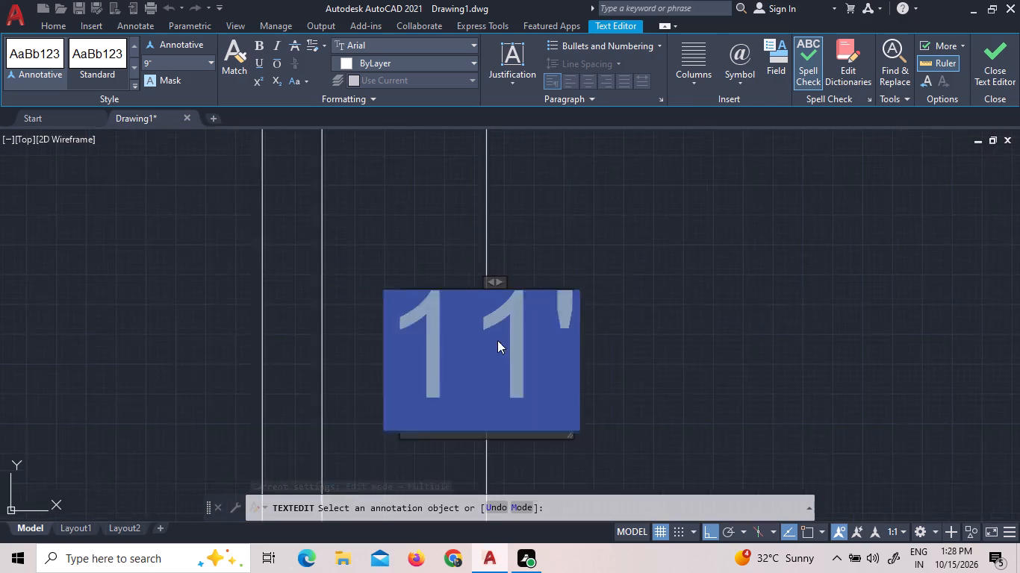
click(589, 281)
Set the text height of the eastern unit's KITCHEN north-south dimension to 9".
scroll(589, 279, down, 8)
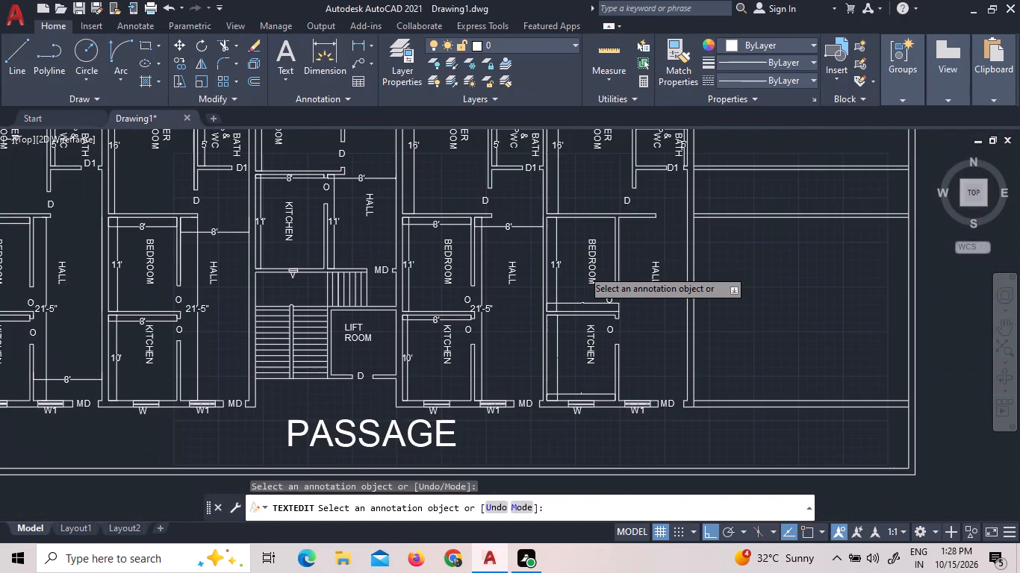
scroll(575, 369, up, 4)
scroll(512, 342, up, 4)
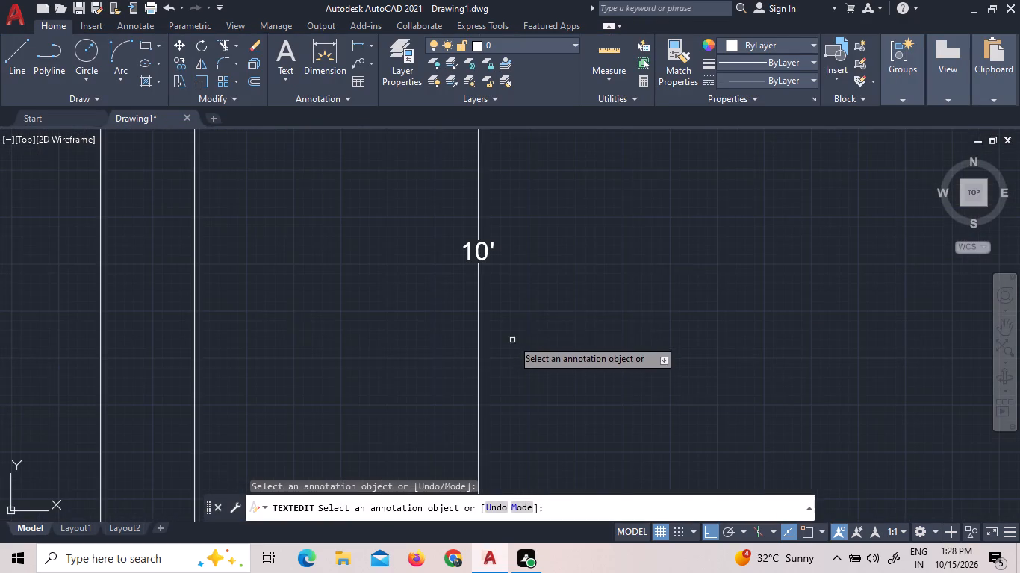
scroll(486, 241, up, 3)
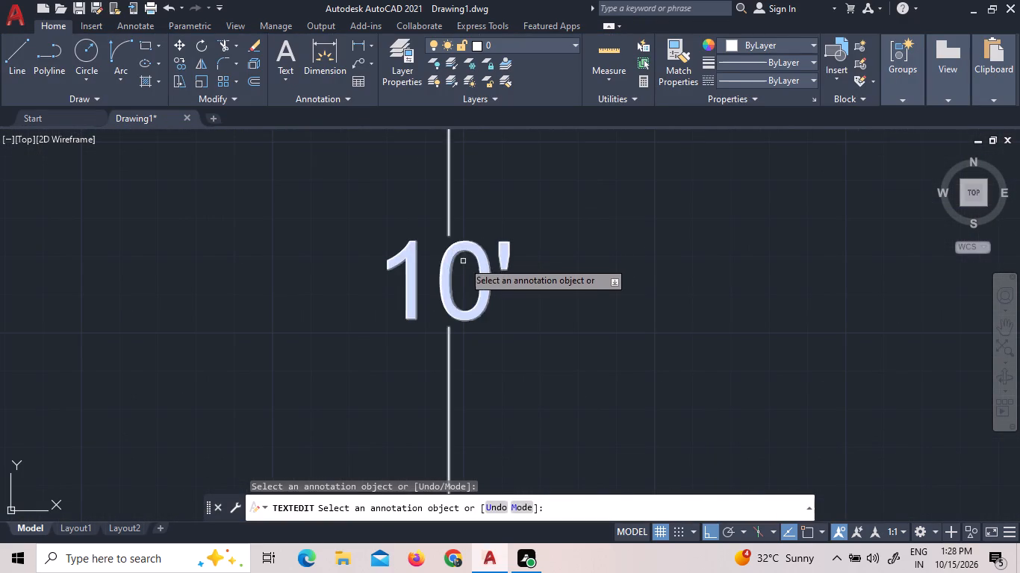
double_click(458, 253)
click(458, 253)
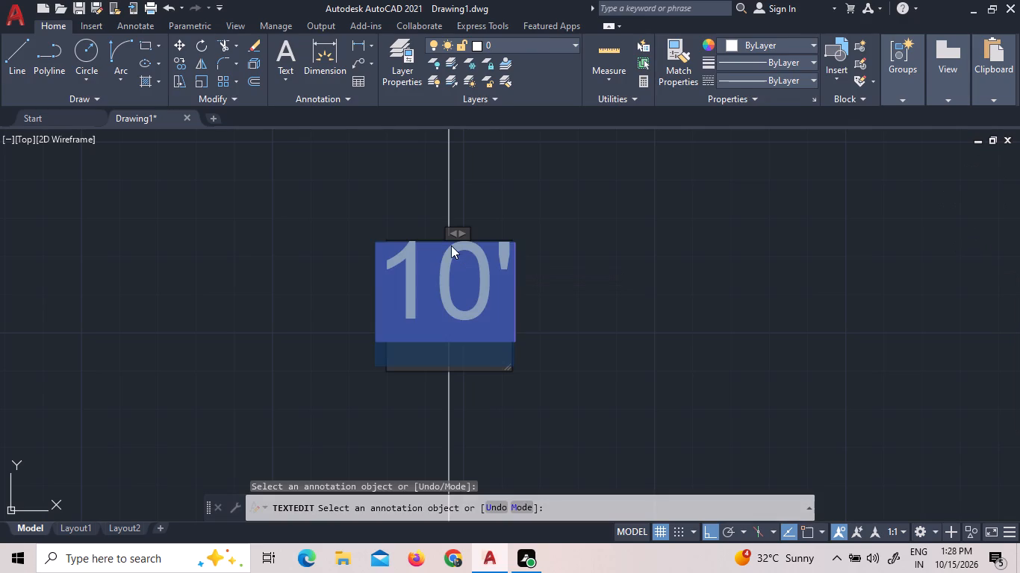
click(211, 61)
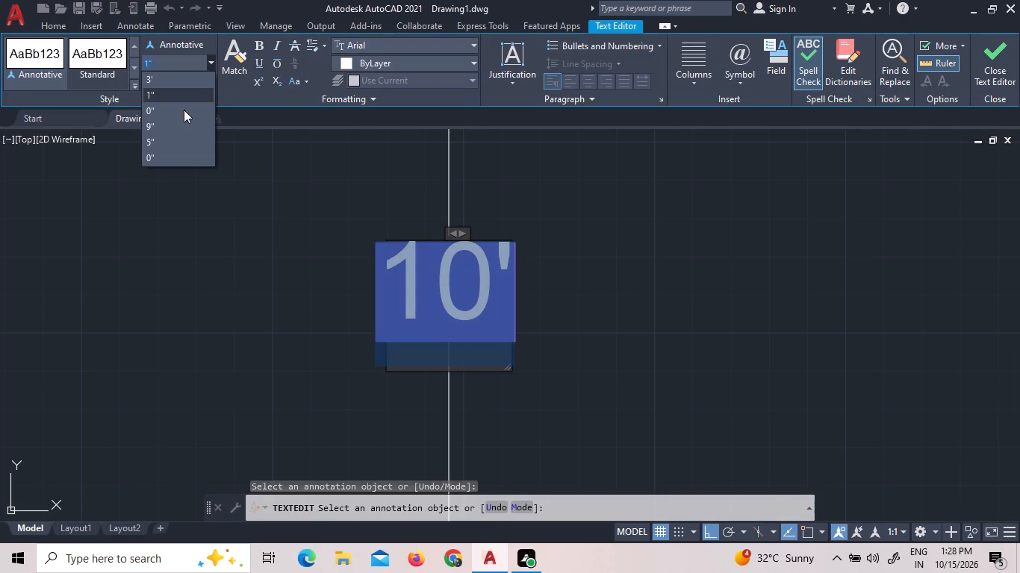
click(175, 132)
scroll(246, 237, down, 6)
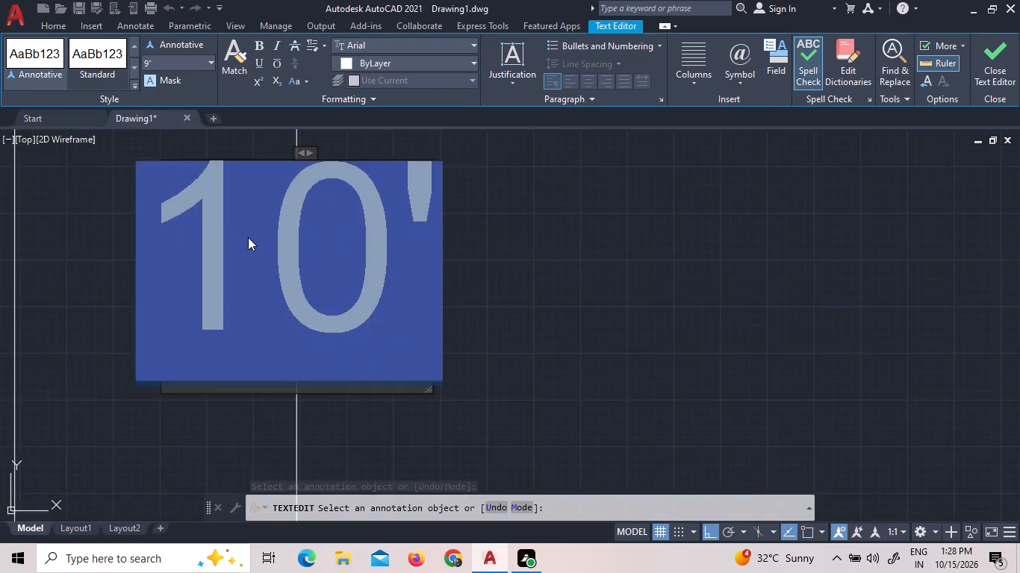
scroll(248, 237, down, 2)
click(404, 252)
Set the text height of the eastern unit's KITCHEN east-west dimension to 9".
scroll(404, 252, down, 9)
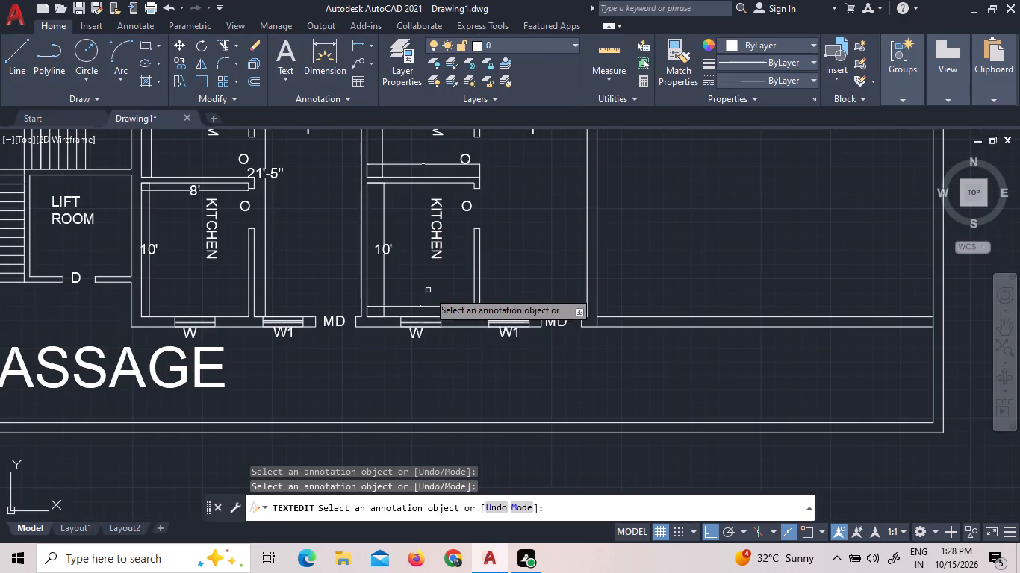
scroll(425, 310, up, 8)
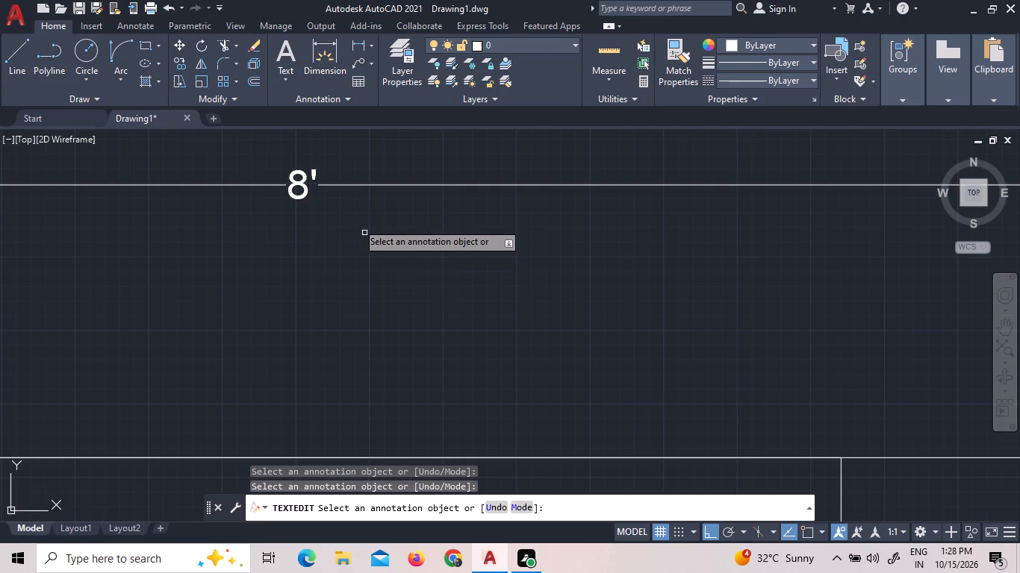
scroll(289, 188, up, 3)
scroll(325, 242, down, 1)
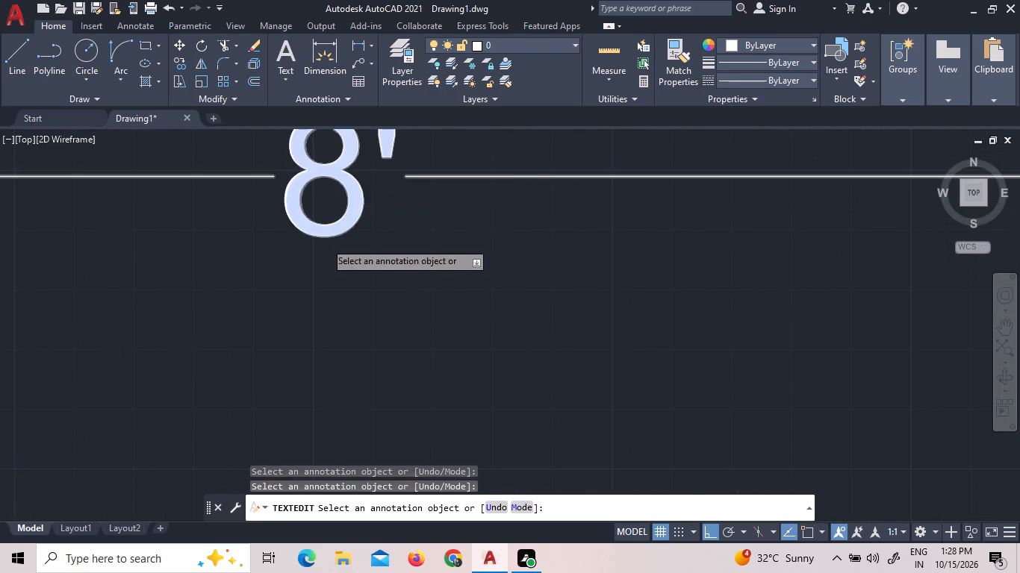
scroll(325, 242, down, 1)
scroll(316, 207, up, 2)
click(316, 207)
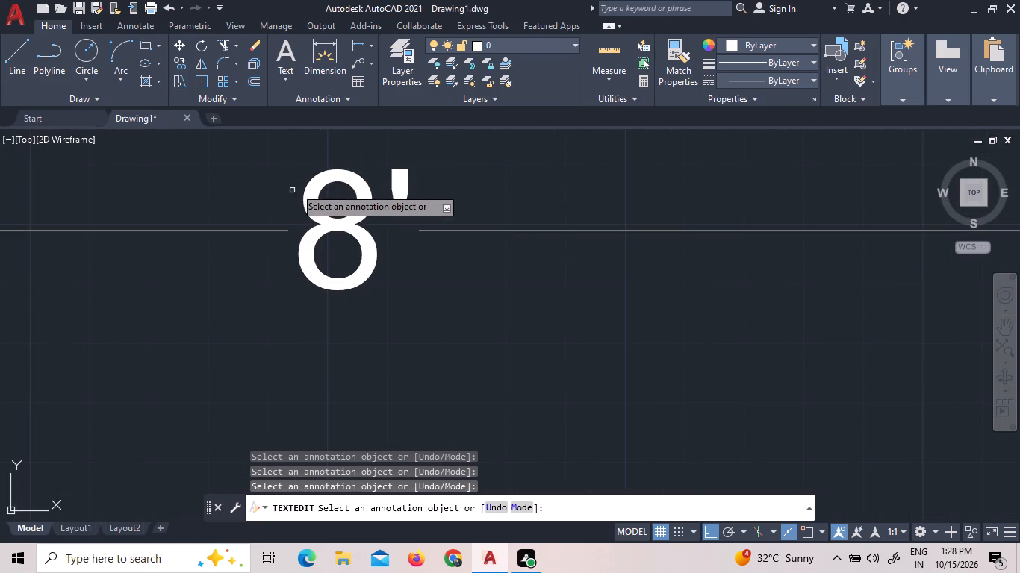
click(374, 234)
click(320, 186)
right_click(320, 186)
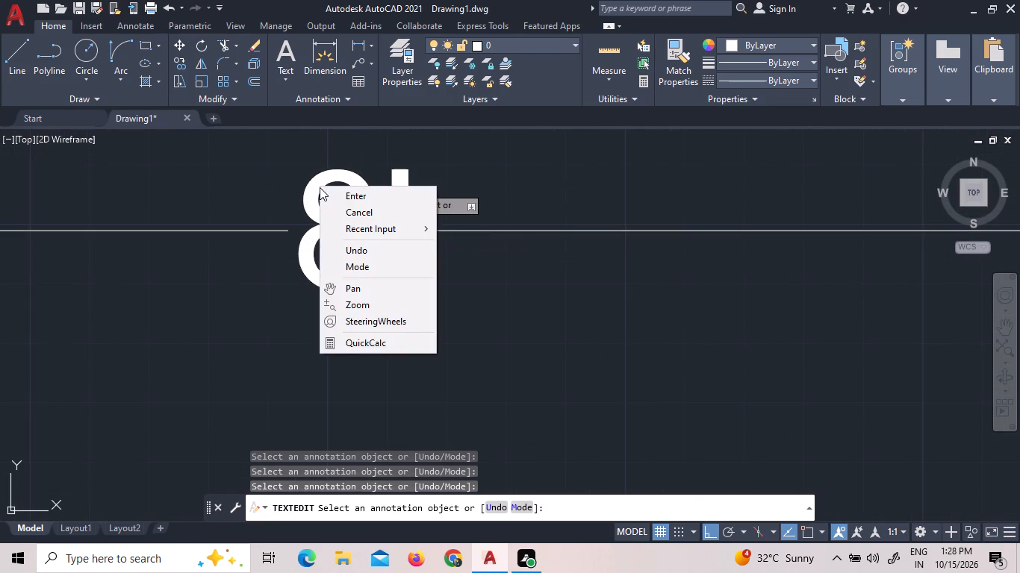
click(320, 190)
click(337, 194)
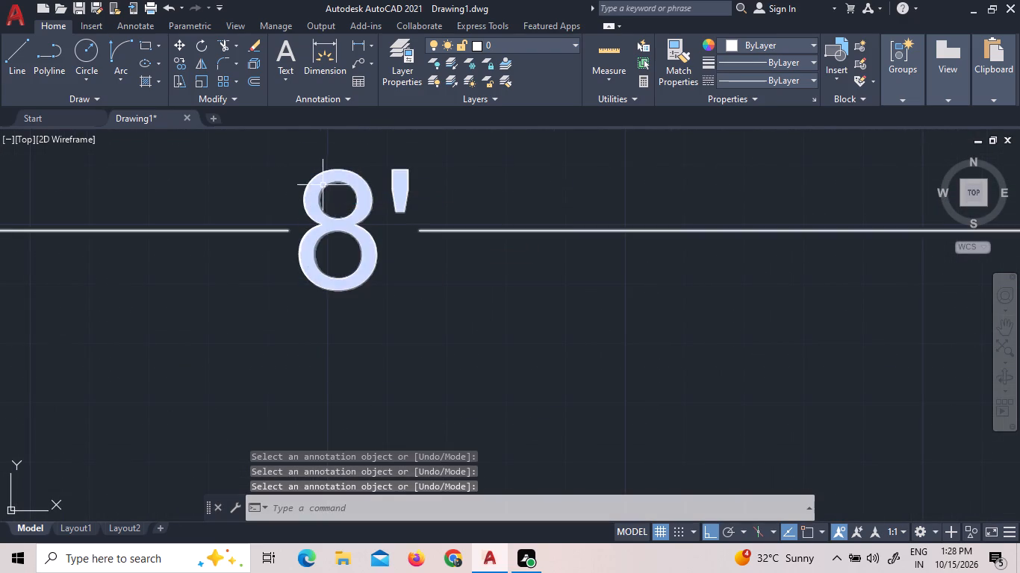
click(322, 180)
click(317, 245)
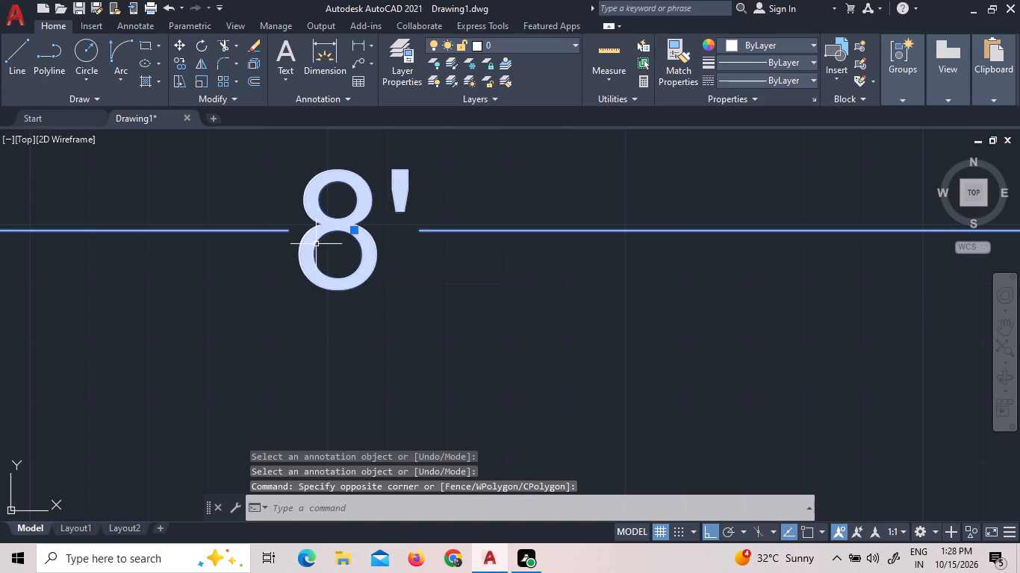
triple_click(316, 244)
double_click(316, 242)
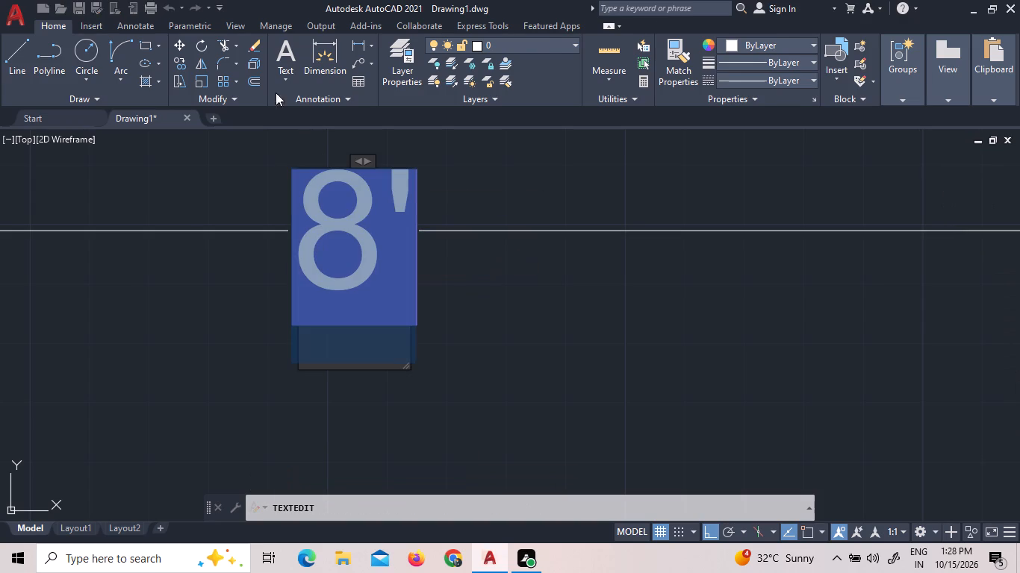
click(216, 67)
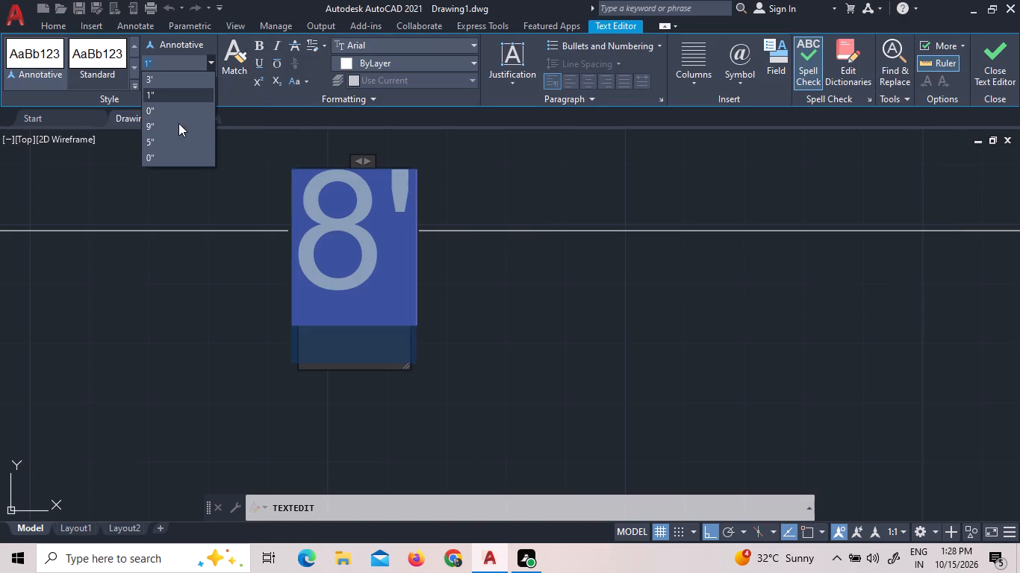
click(178, 125)
scroll(372, 292, down, 4)
click(594, 293)
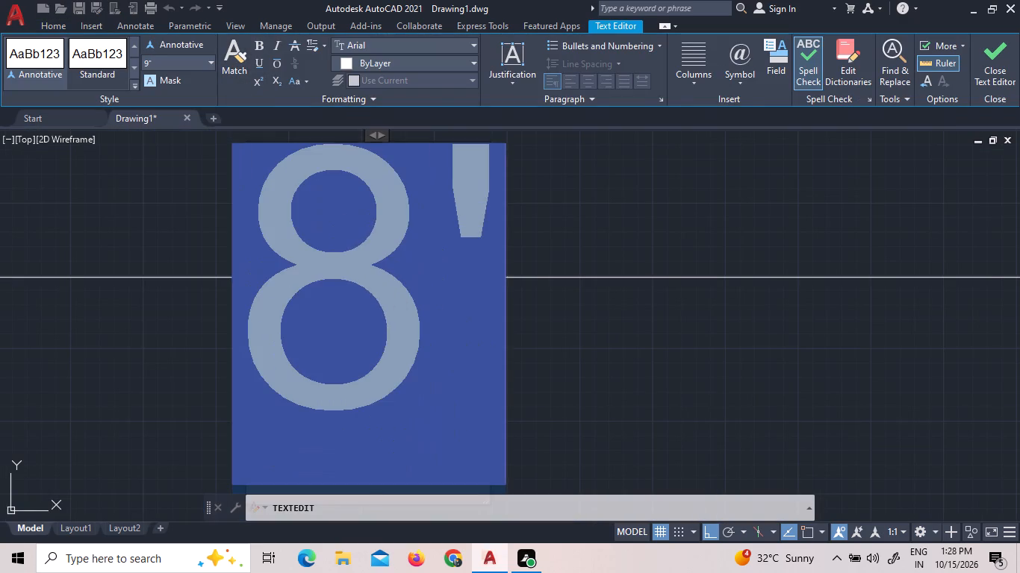
Set the text height of the eastern unit's BEDROOM east-west dimension to 9".
scroll(646, 340, down, 16)
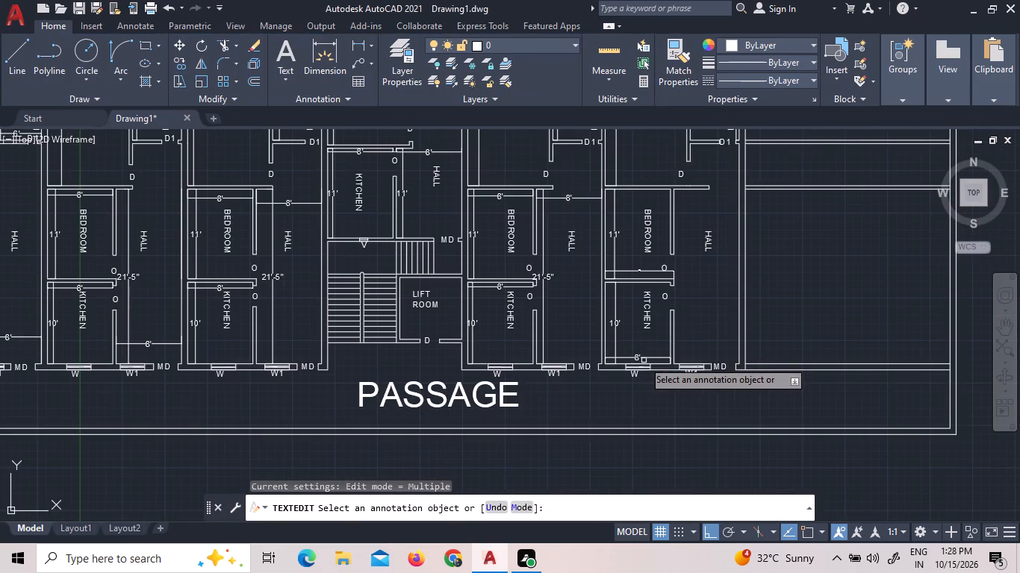
scroll(647, 261, up, 3)
scroll(612, 311, up, 4)
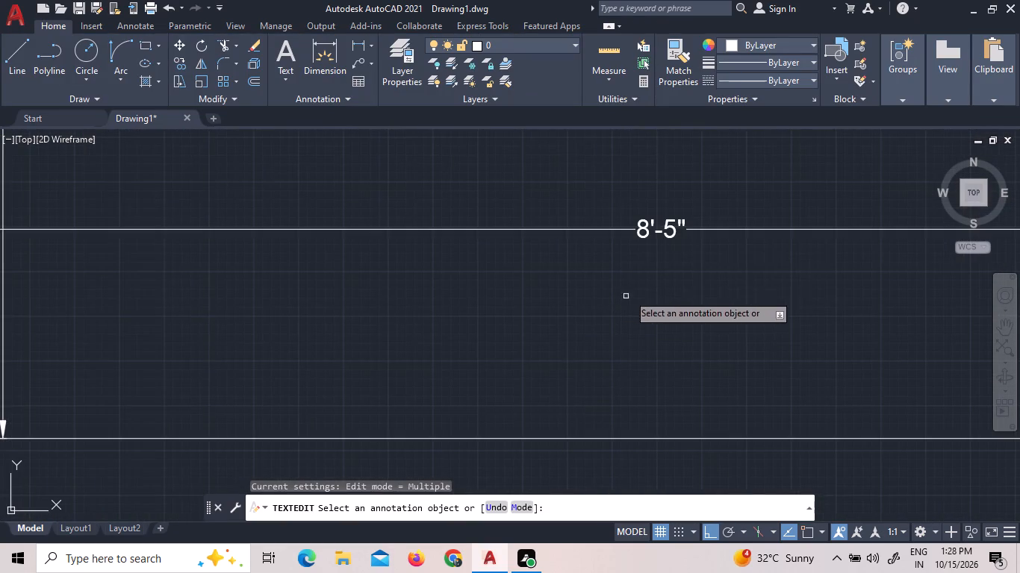
click(647, 235)
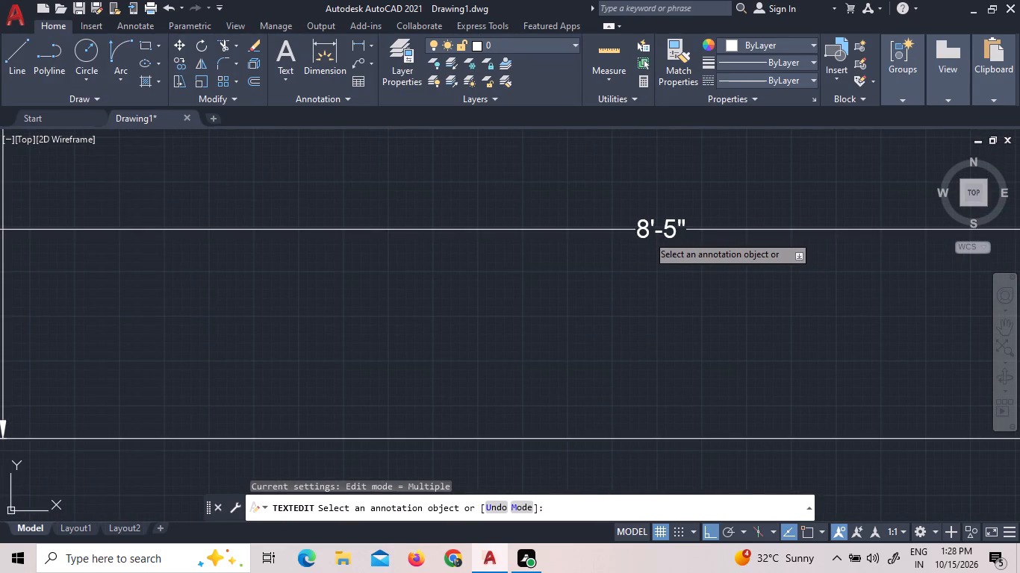
scroll(709, 304, down, 6)
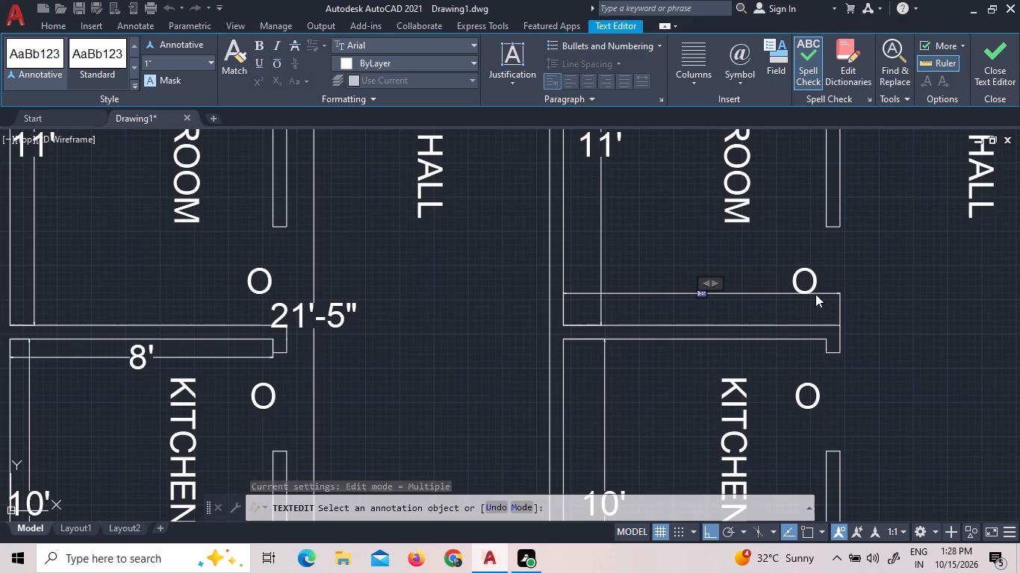
scroll(736, 295, up, 3)
scroll(624, 292, up, 2)
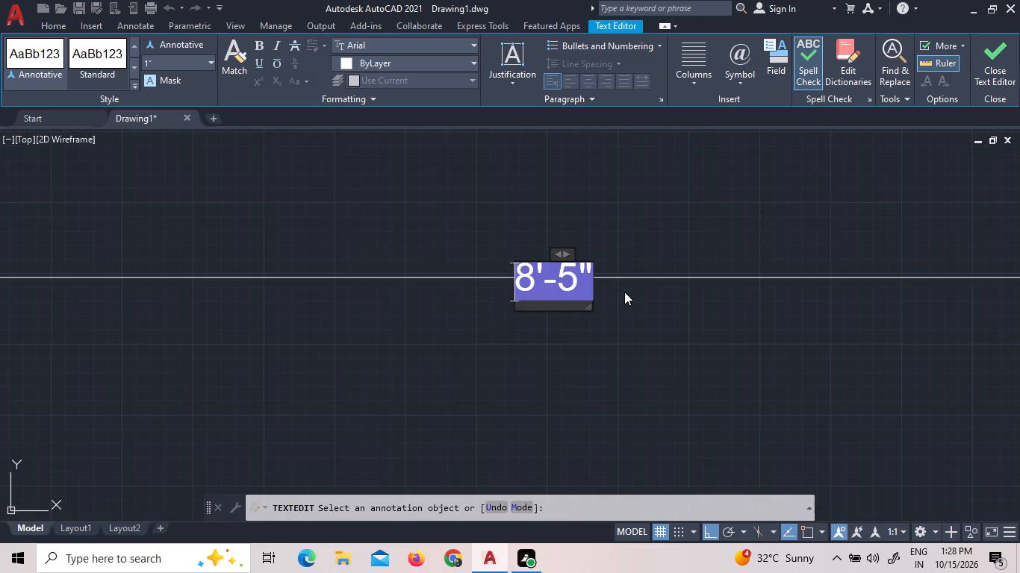
click(569, 287)
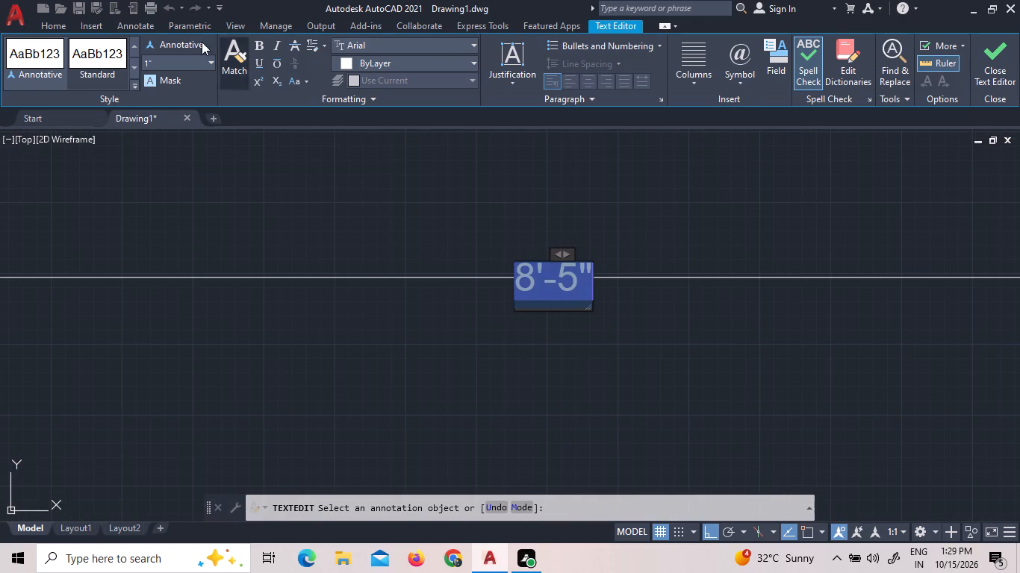
click(212, 59)
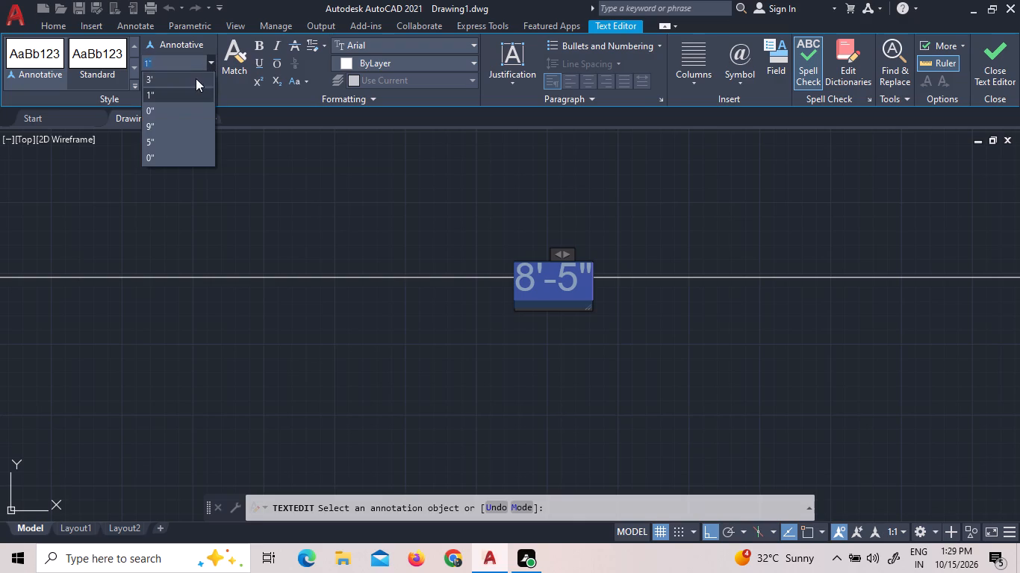
click(174, 121)
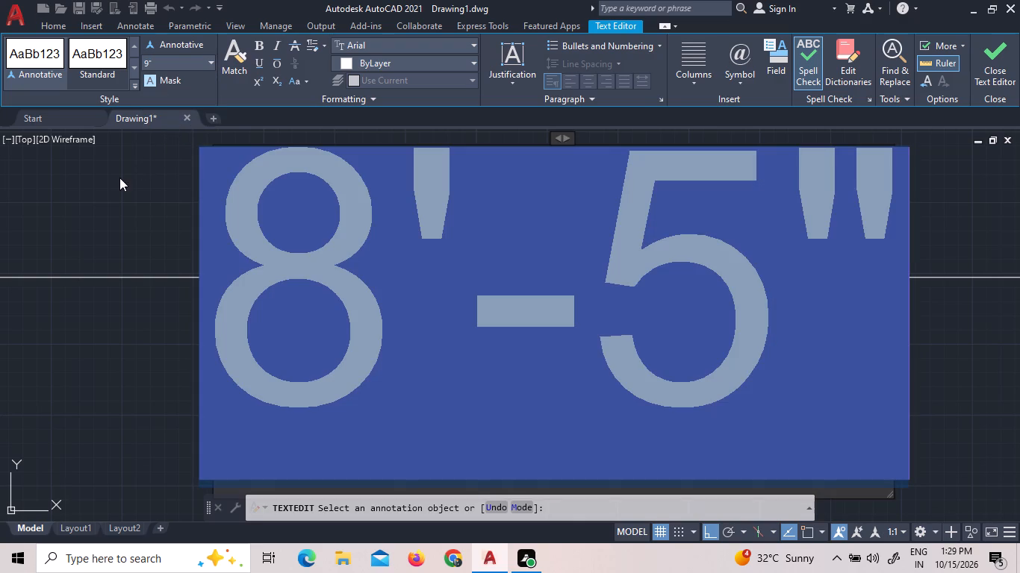
click(115, 181)
Add a linear east-west dimension across the eastern unit's MASTER BEDROOM, just inside its north wall.
scroll(240, 262, down, 6)
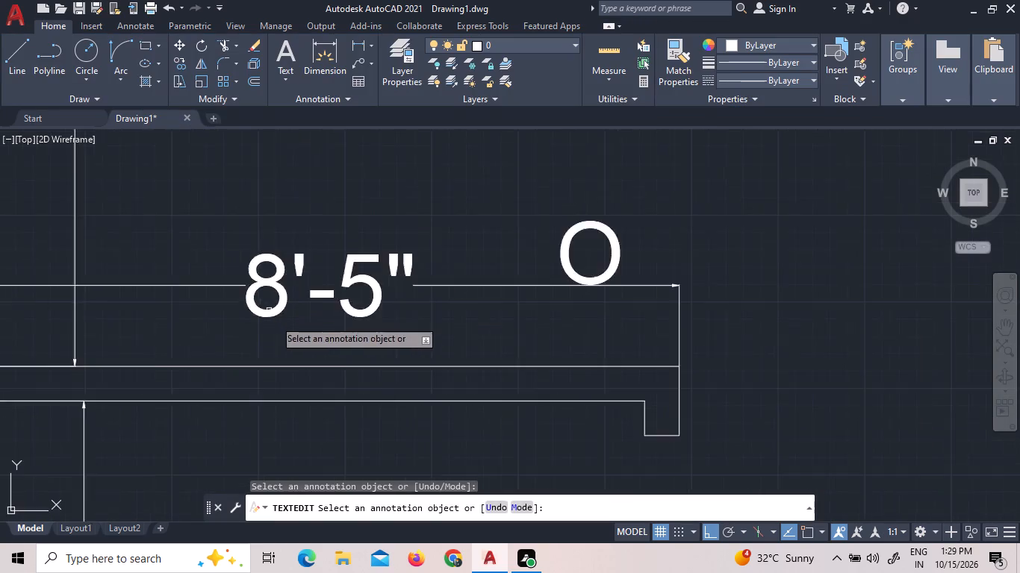
scroll(285, 339, down, 5)
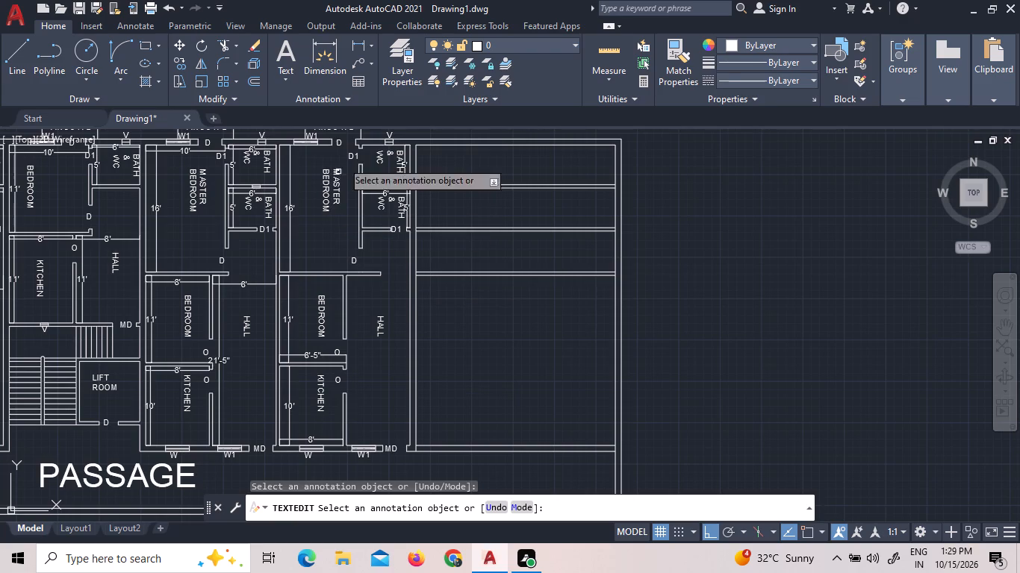
click(358, 48)
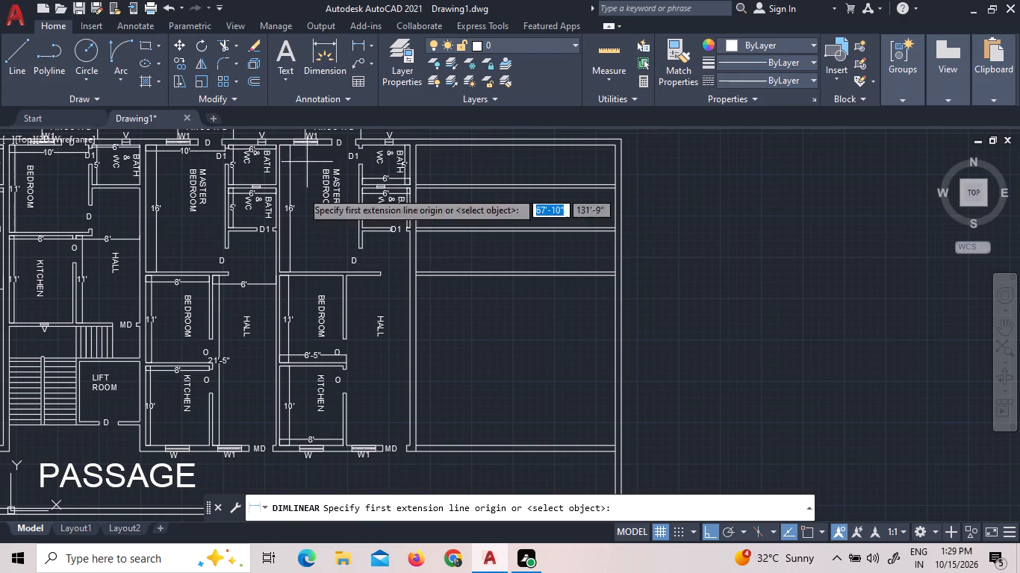
scroll(394, 196, up, 2)
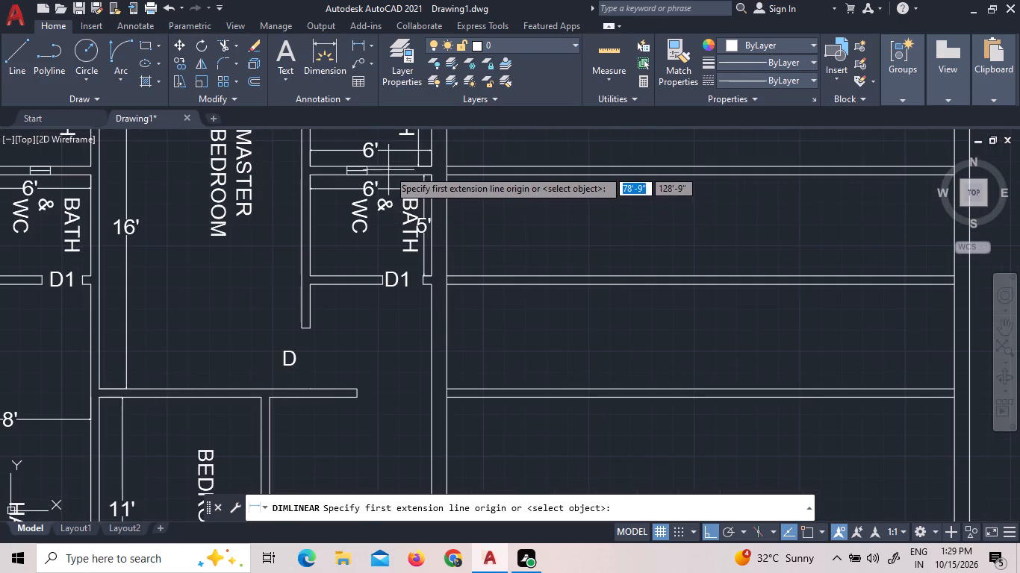
scroll(402, 310, down, 3)
scroll(358, 237, up, 6)
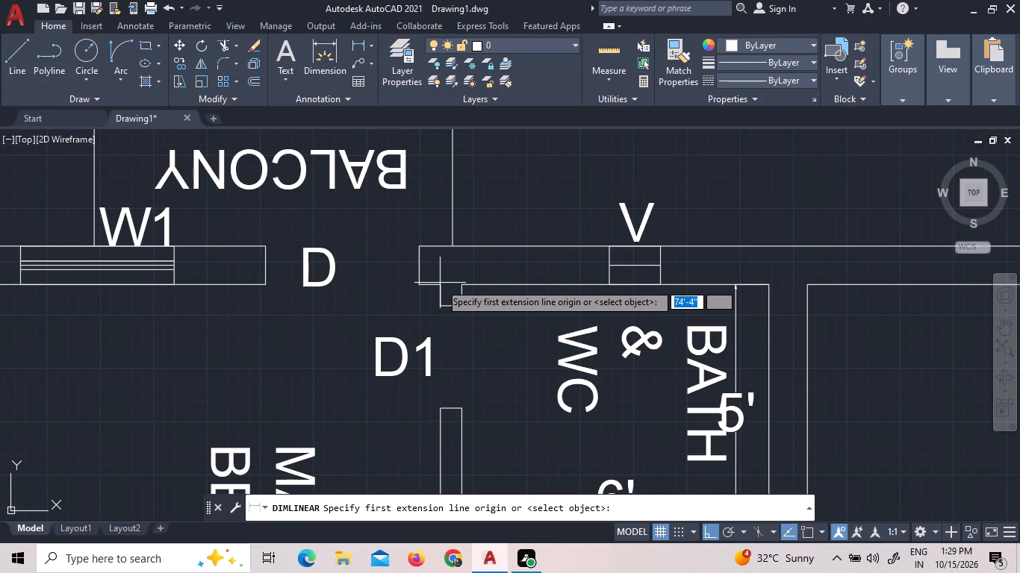
click(440, 284)
scroll(403, 313, down, 3)
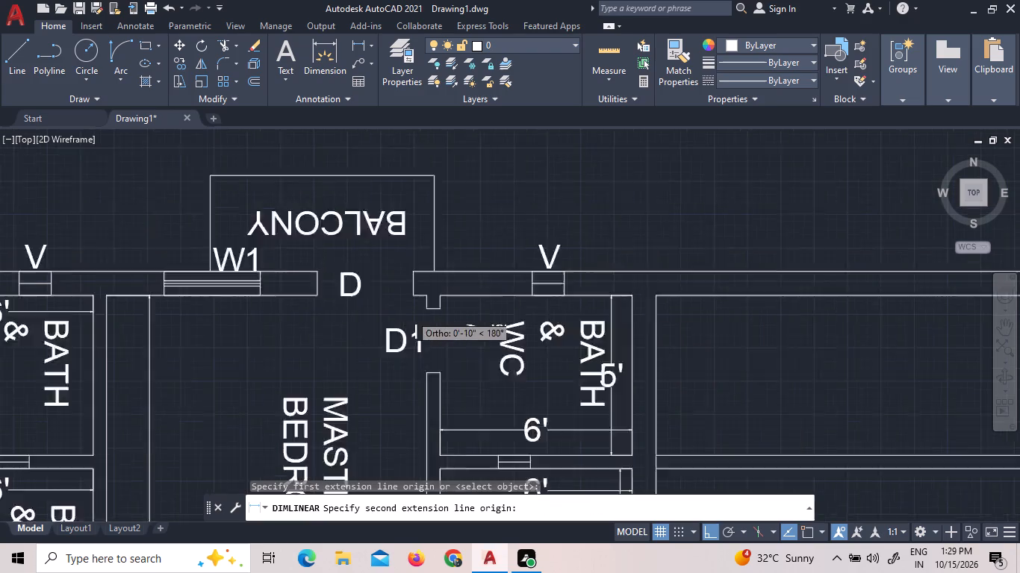
scroll(250, 301, up, 2)
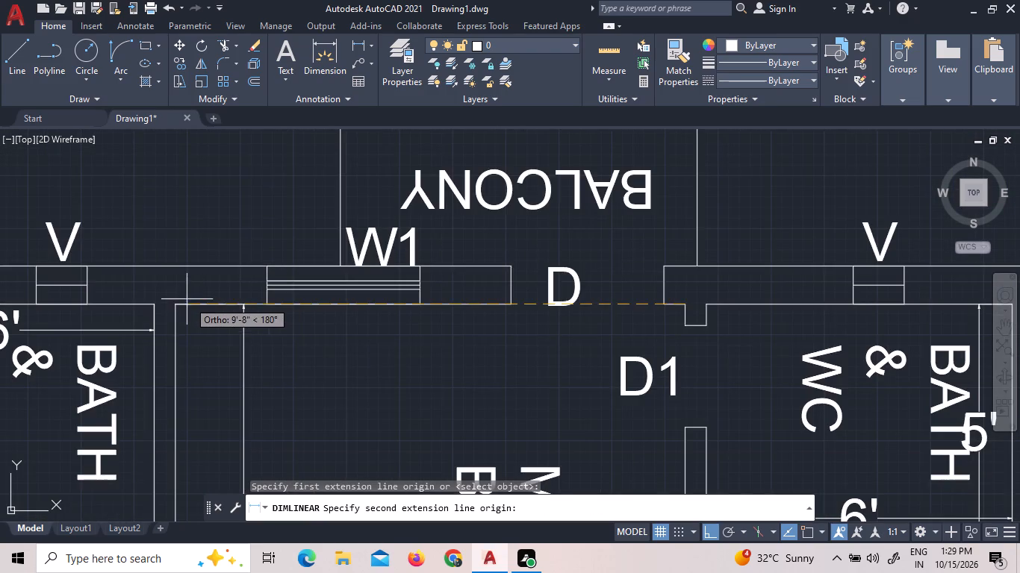
scroll(184, 299, up, 4)
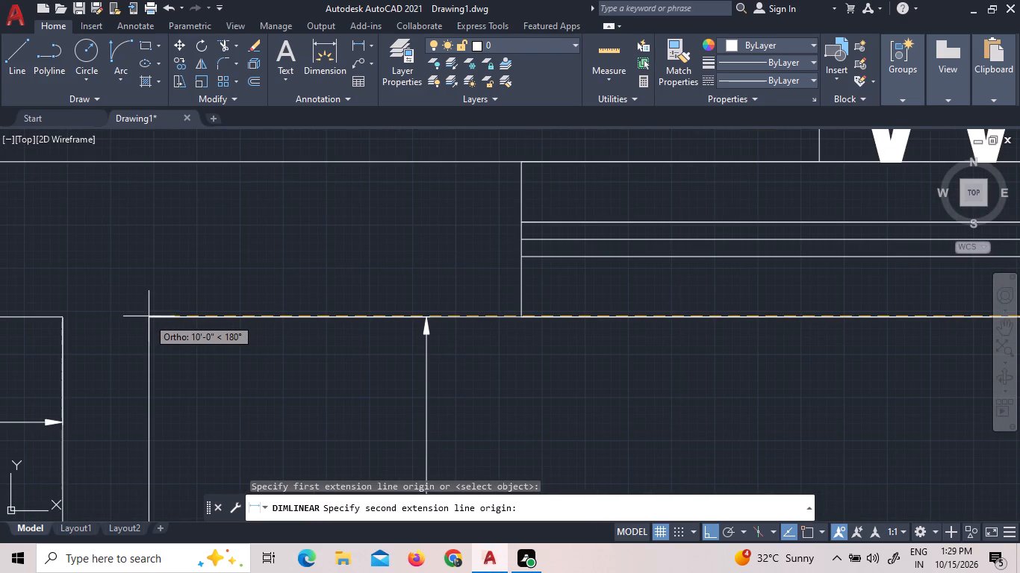
scroll(150, 316, up, 3)
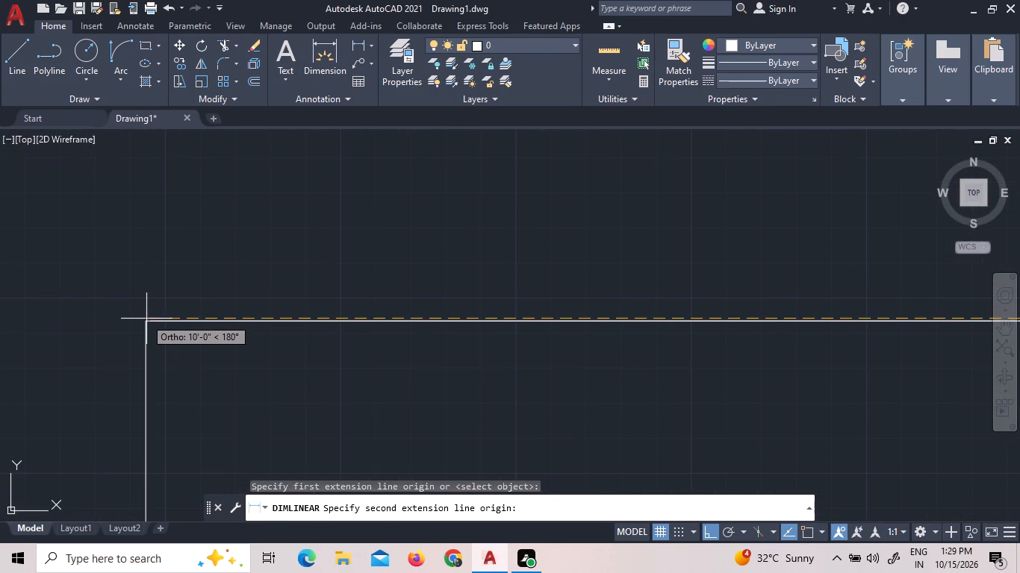
click(146, 322)
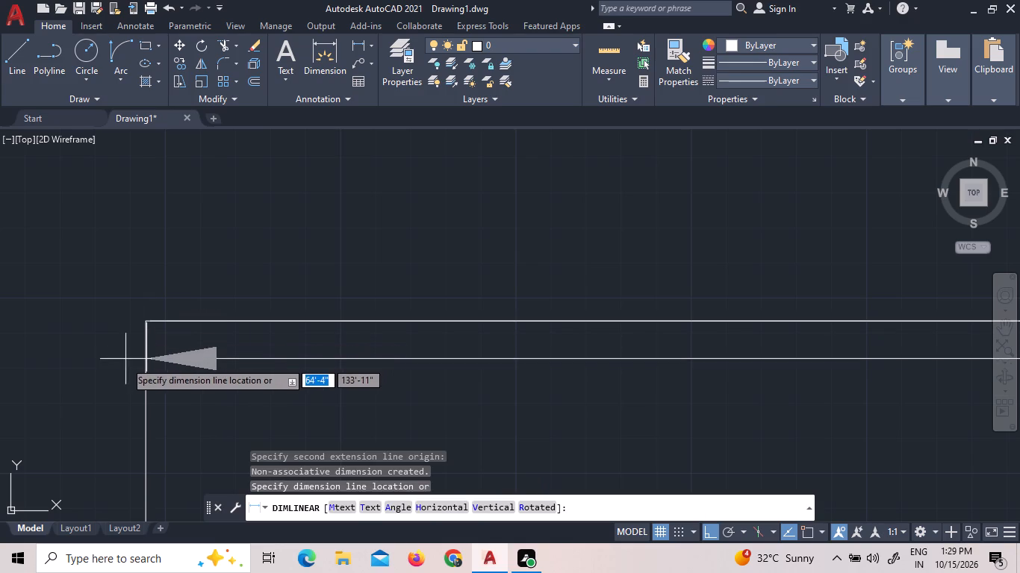
scroll(128, 363, down, 6)
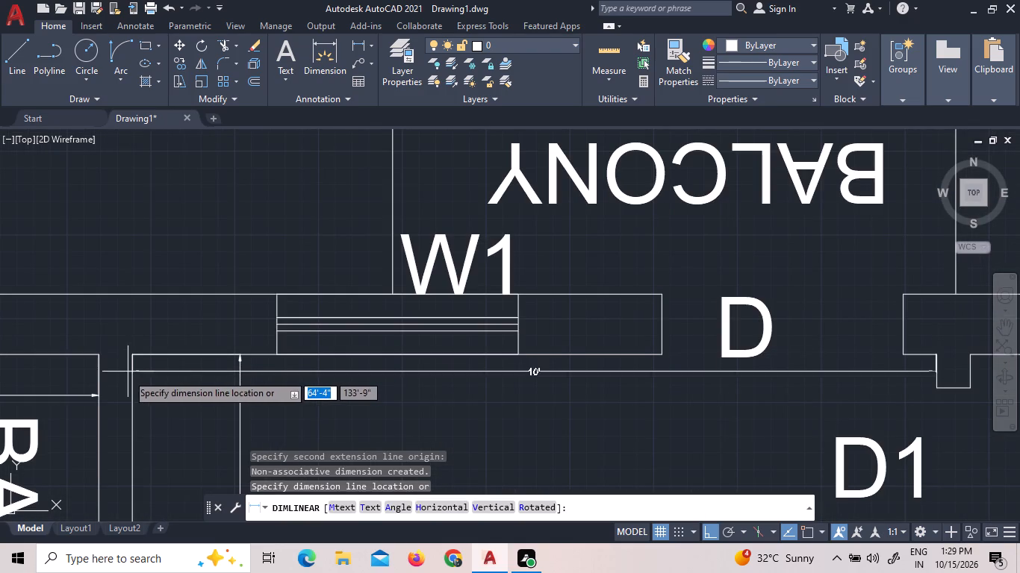
click(113, 407)
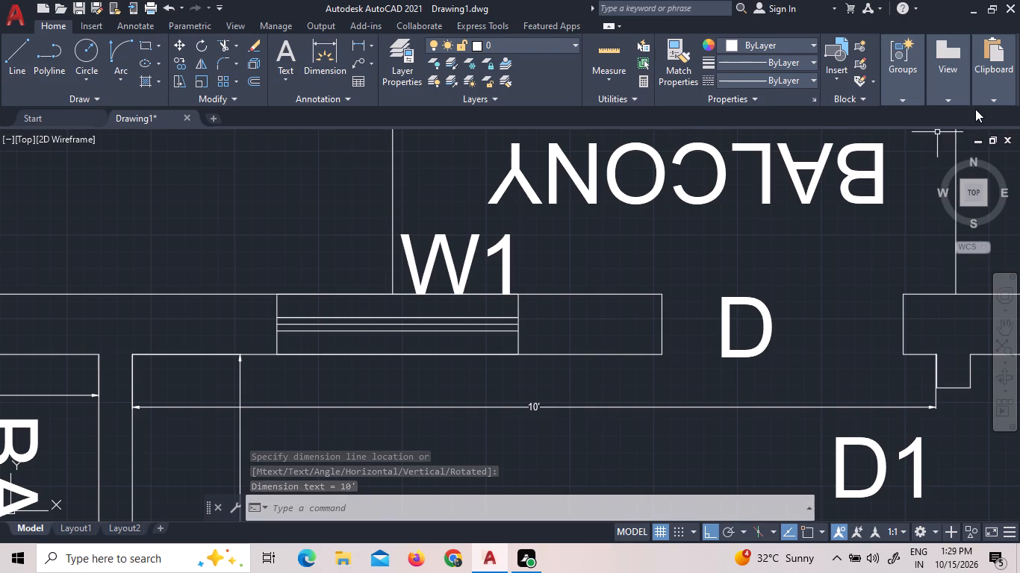
Set the text height of the eastern unit's MASTER BEDROOM east-west dimension to 9".
scroll(567, 411, up, 2)
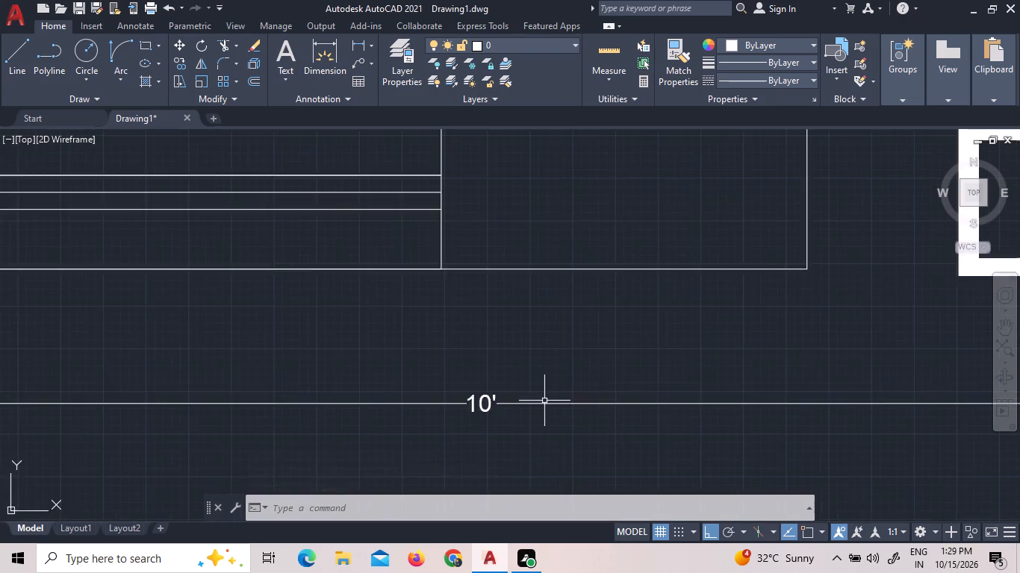
scroll(544, 401, up, 2)
triple_click(390, 392)
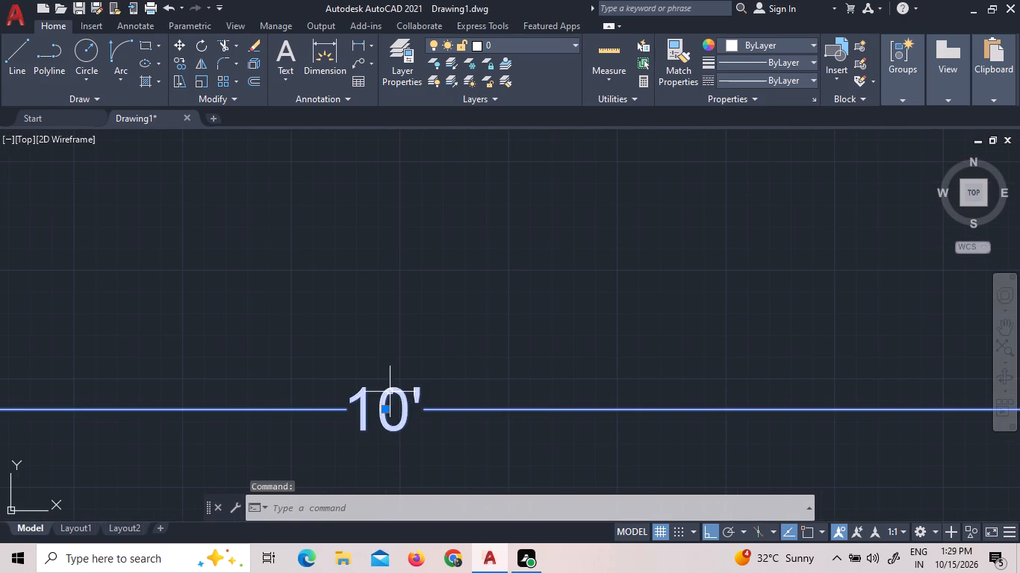
click(390, 392)
click(390, 392)
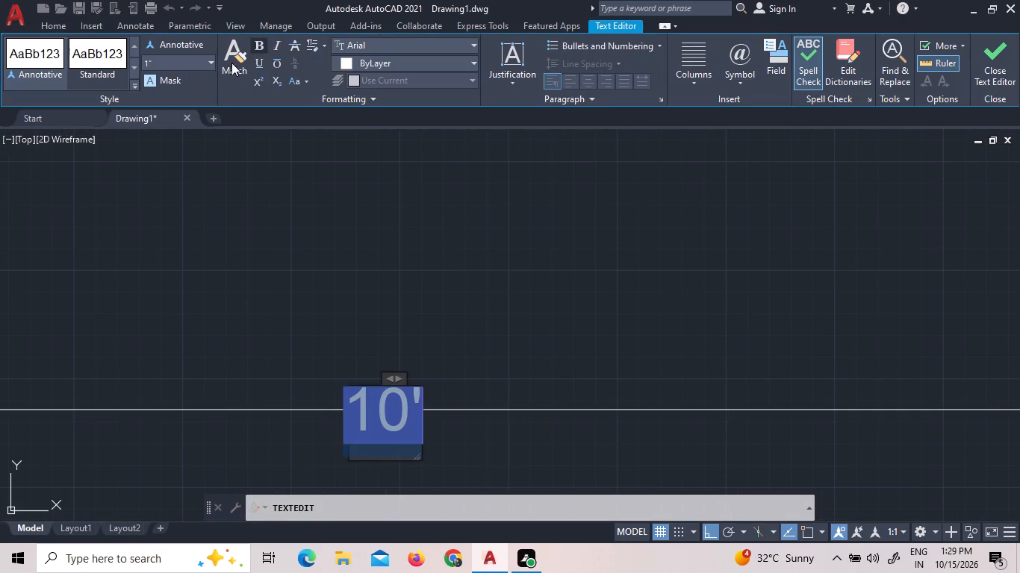
click(217, 68)
click(211, 68)
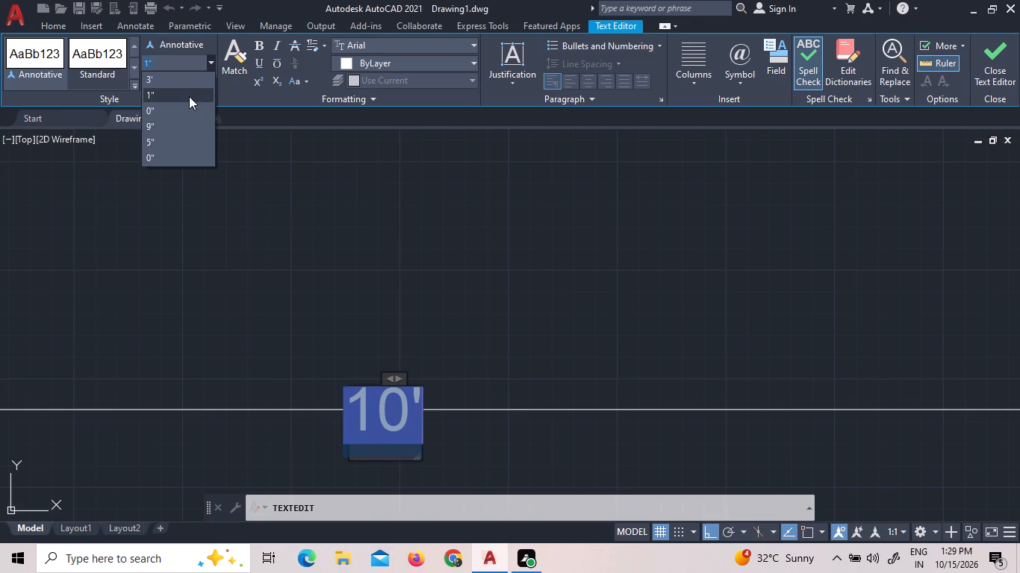
click(173, 127)
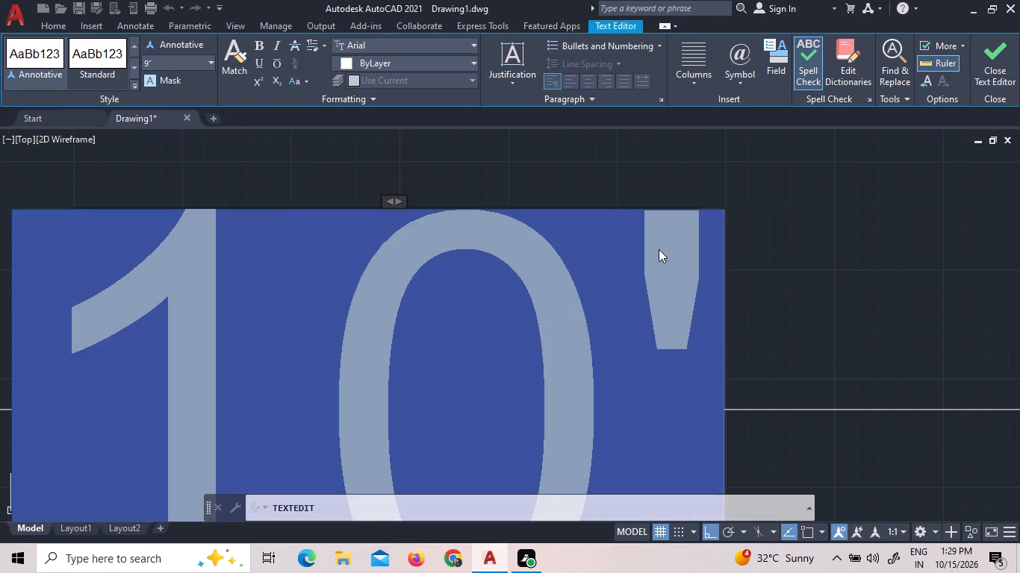
click(824, 289)
Delete the 8'-5" east-west dimension near the south wall of the eastern unit's BEDROOM.
scroll(824, 289, down, 7)
scroll(701, 264, down, 4)
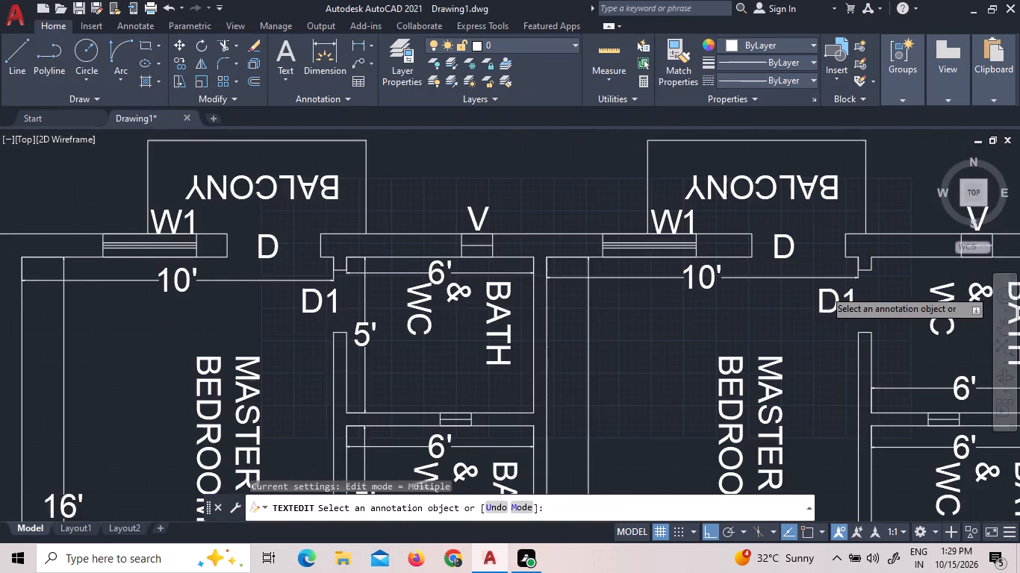
scroll(701, 264, down, 3)
scroll(782, 347, up, 3)
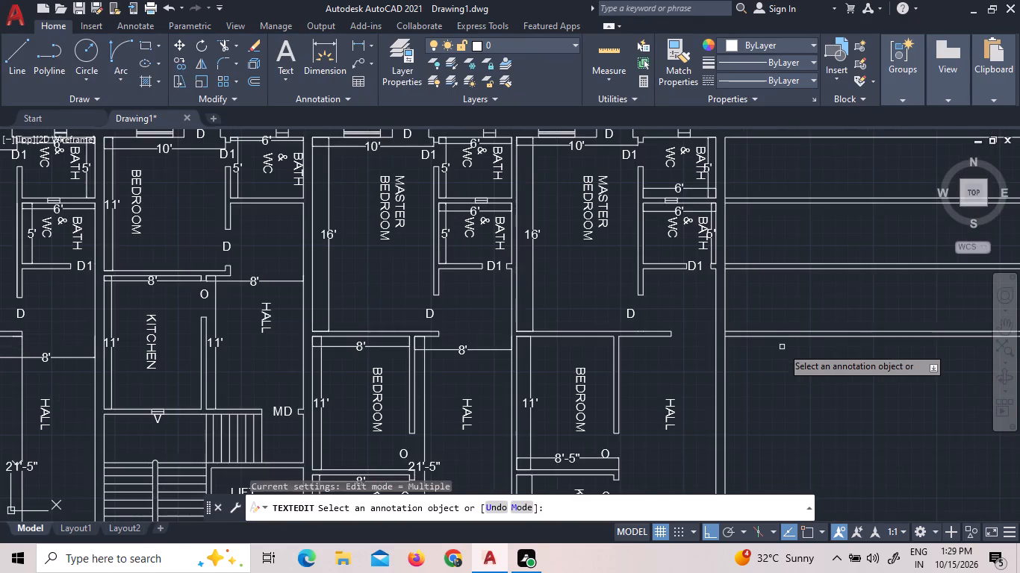
middle_drag(782, 347, 768, 251)
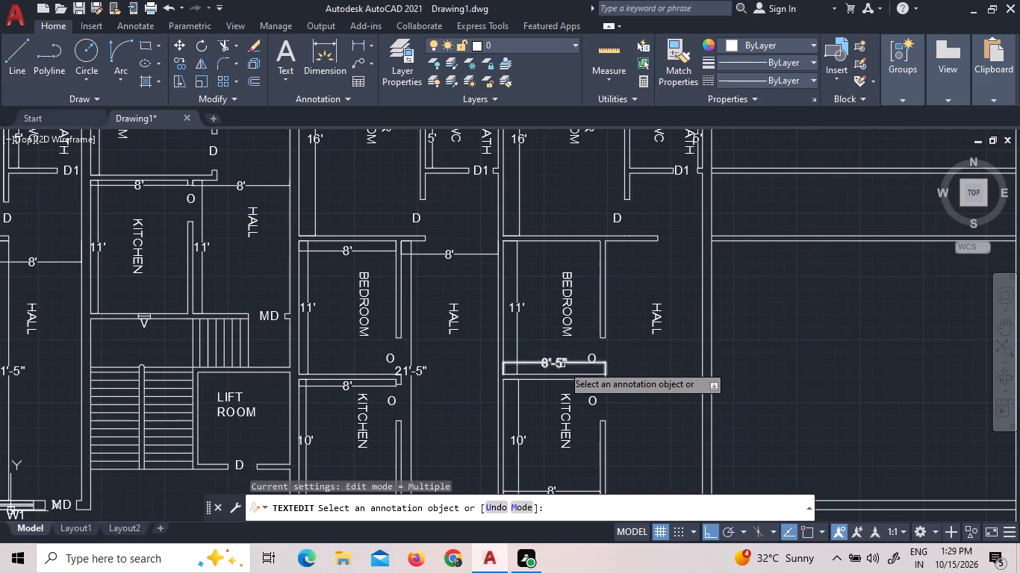
scroll(562, 366, up, 3)
right_click(595, 360)
click(603, 359)
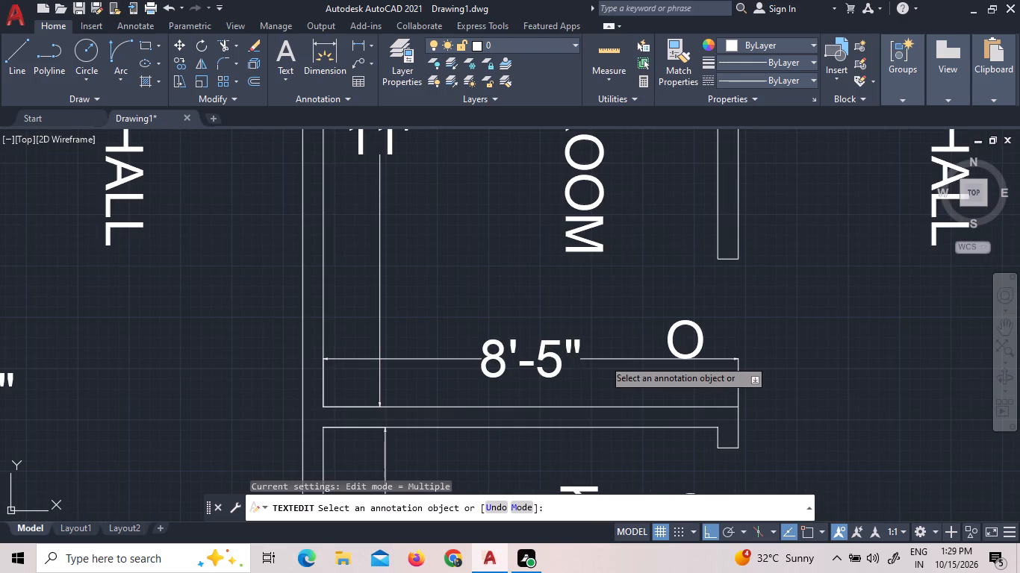
click(621, 286)
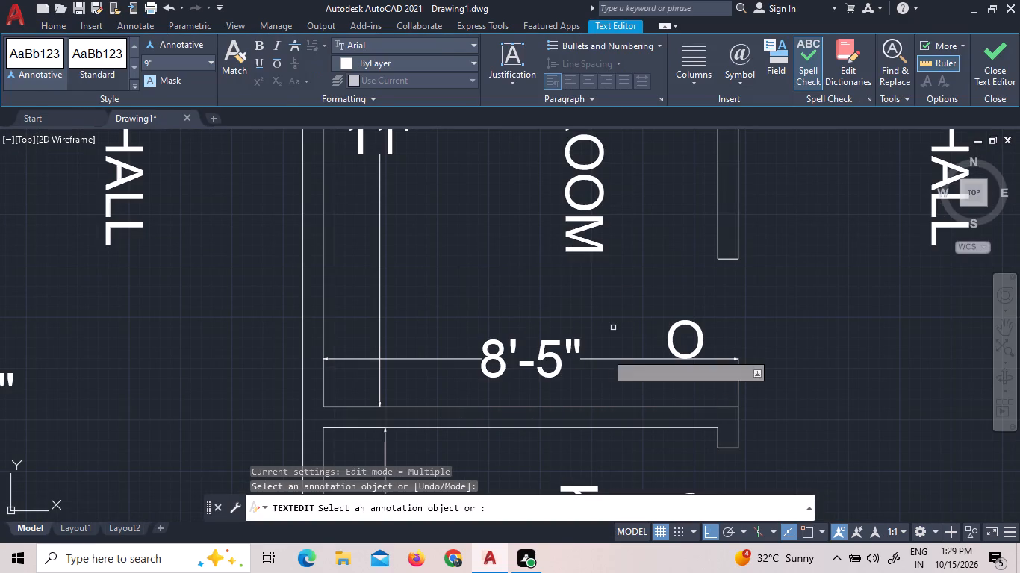
right_click(593, 351)
click(605, 360)
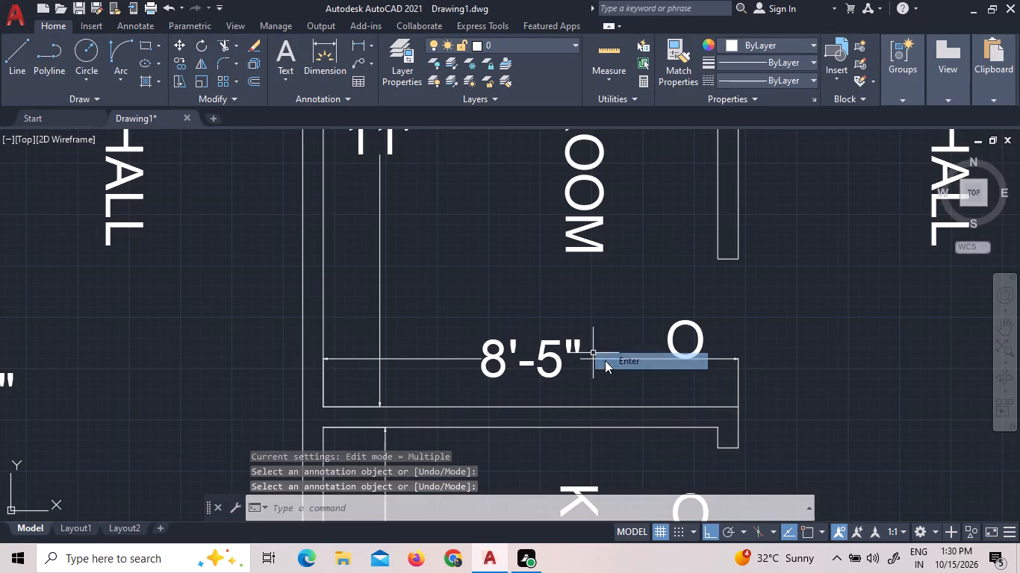
click(595, 357)
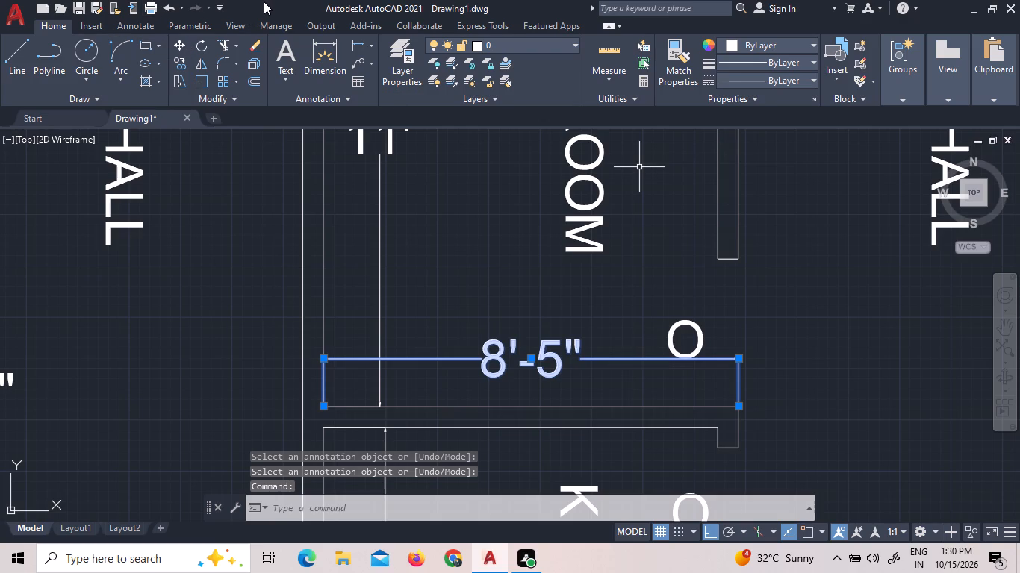
key(Delete)
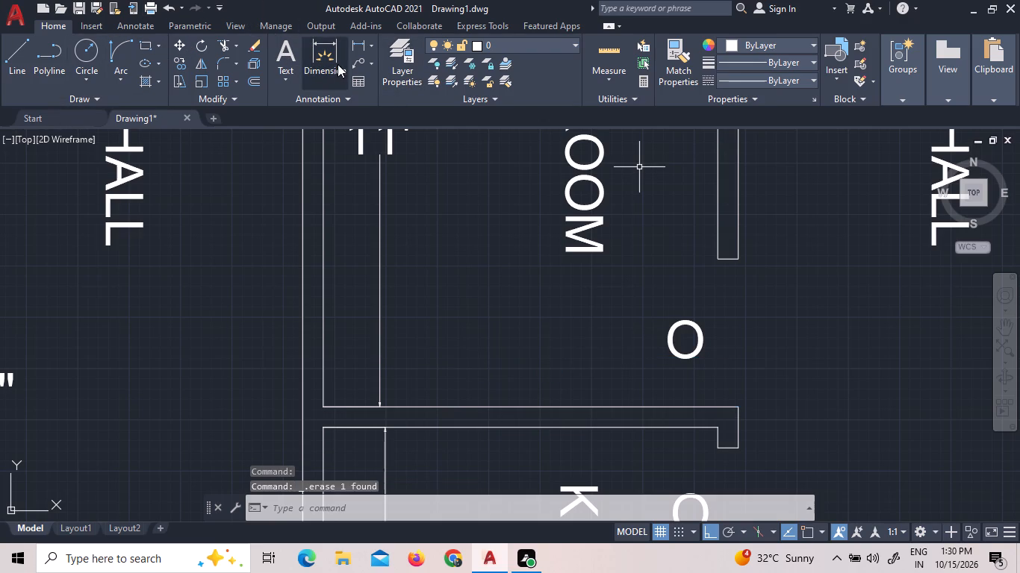
With object snap on, add a linear east-west dimension between the inner wall faces of the eastern unit's BEDROOM, just inside its south wall.
click(362, 46)
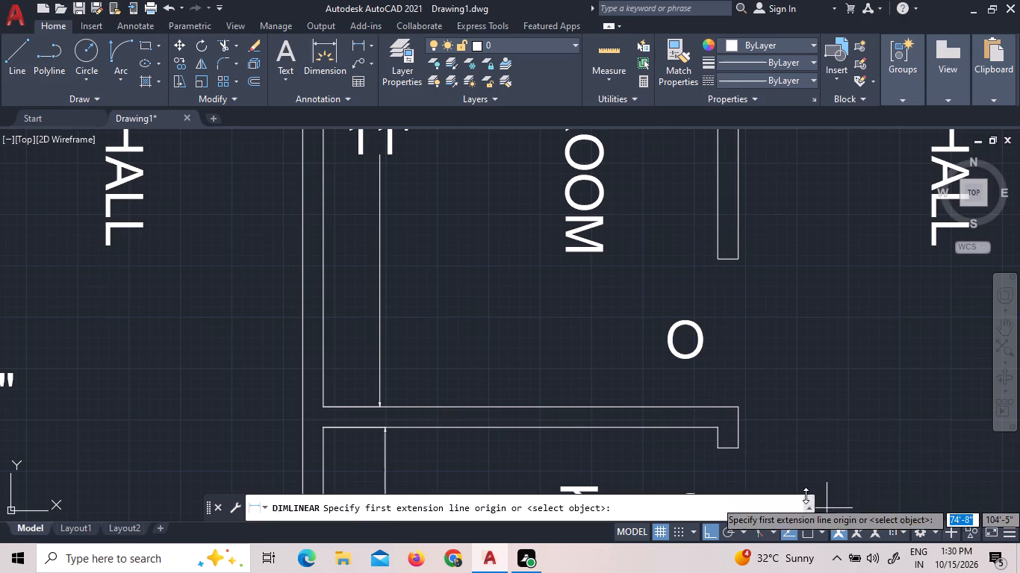
click(812, 533)
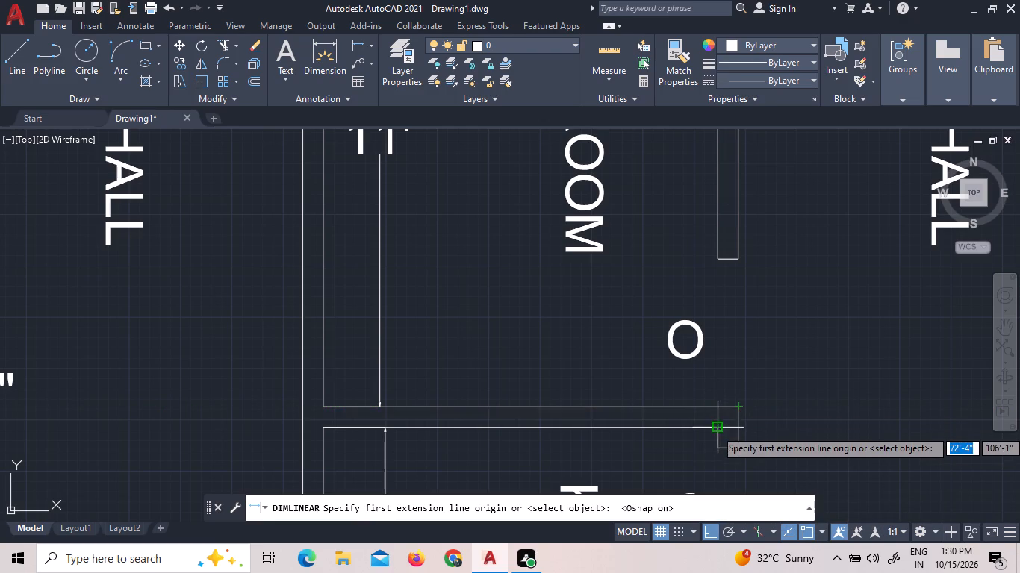
click(719, 408)
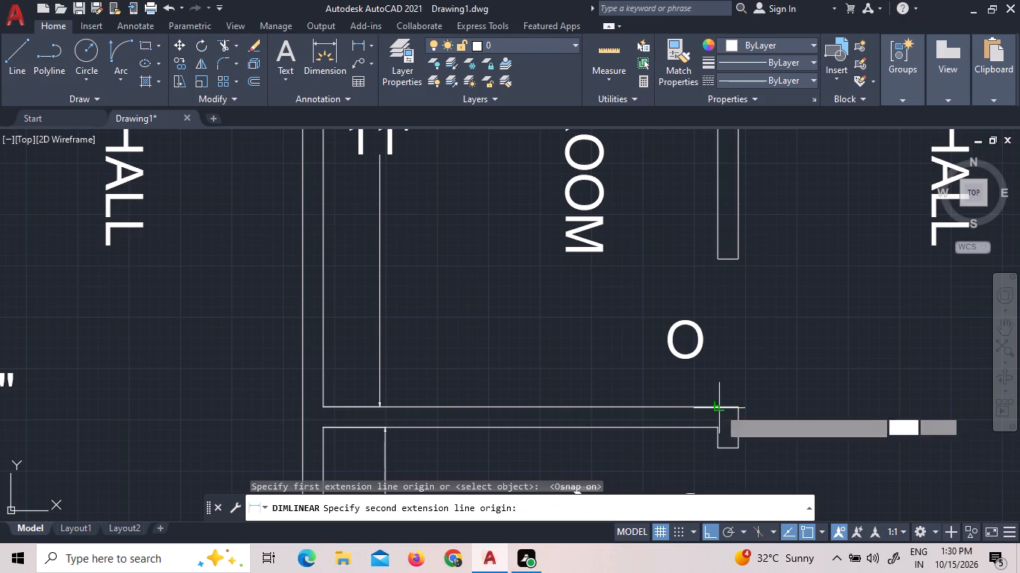
click(319, 407)
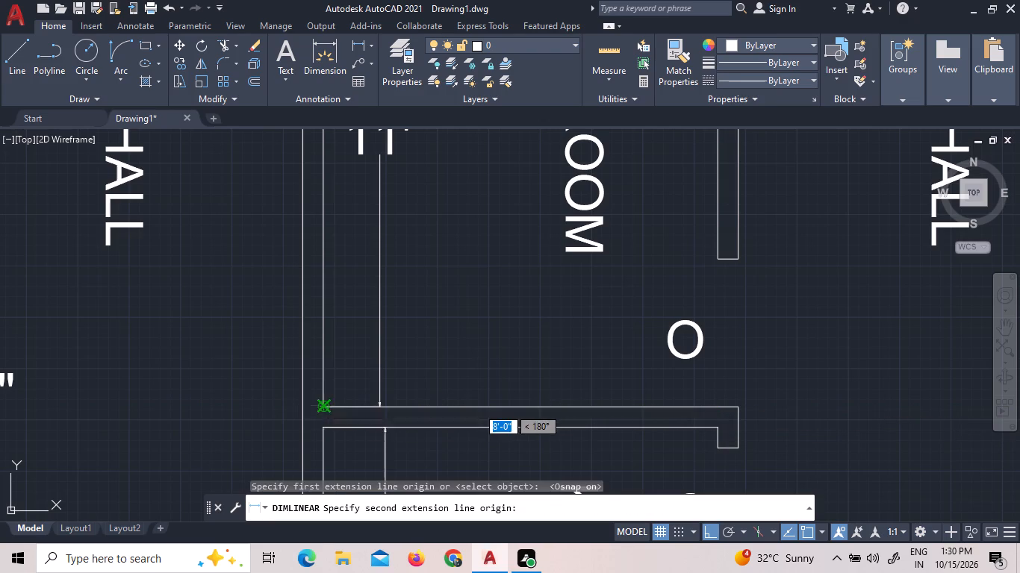
click(338, 361)
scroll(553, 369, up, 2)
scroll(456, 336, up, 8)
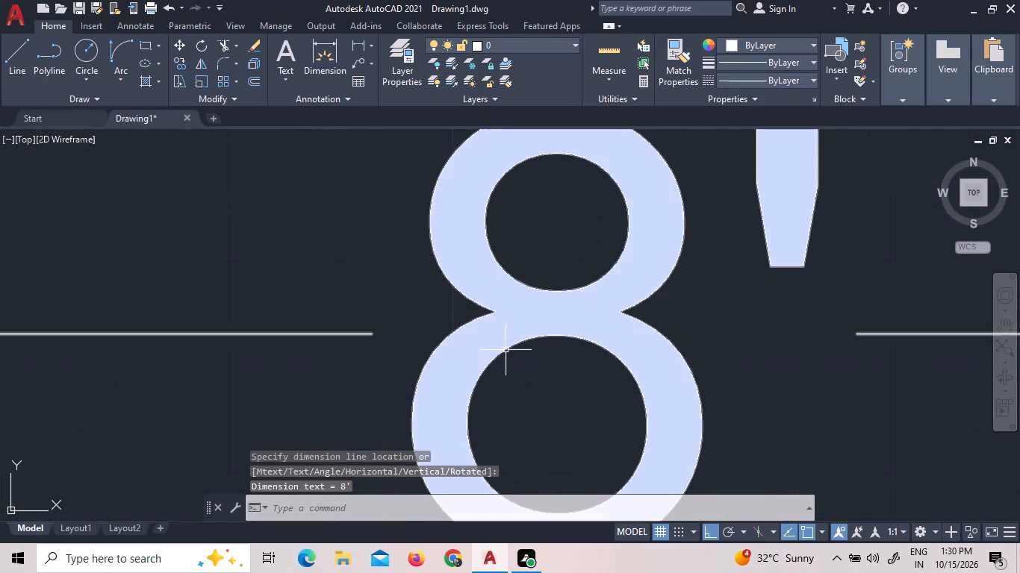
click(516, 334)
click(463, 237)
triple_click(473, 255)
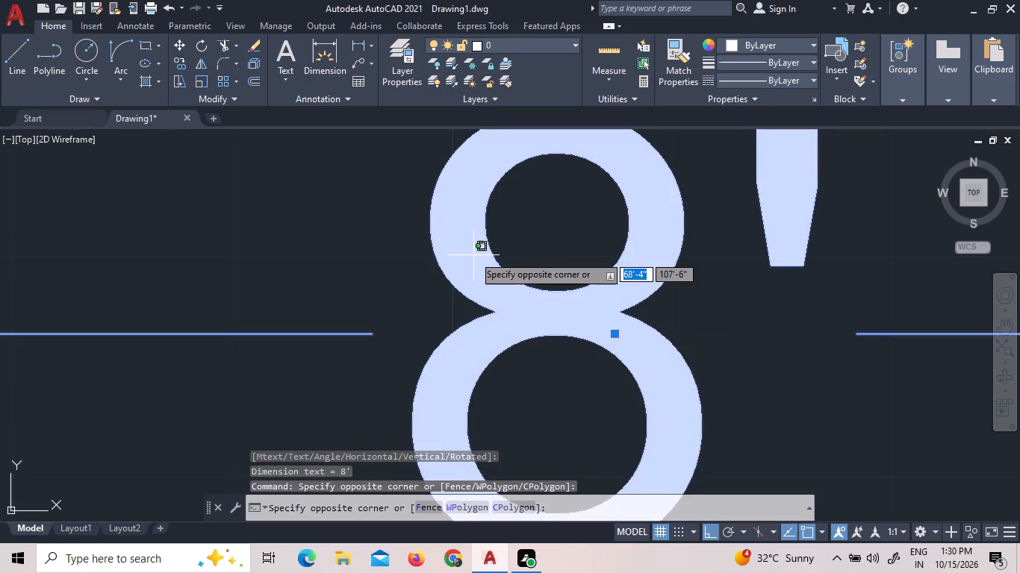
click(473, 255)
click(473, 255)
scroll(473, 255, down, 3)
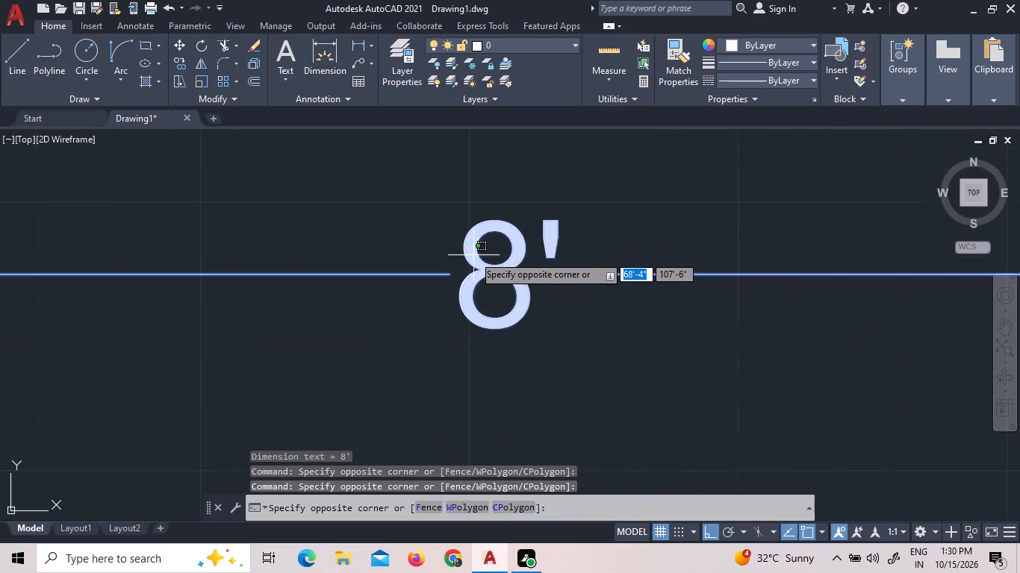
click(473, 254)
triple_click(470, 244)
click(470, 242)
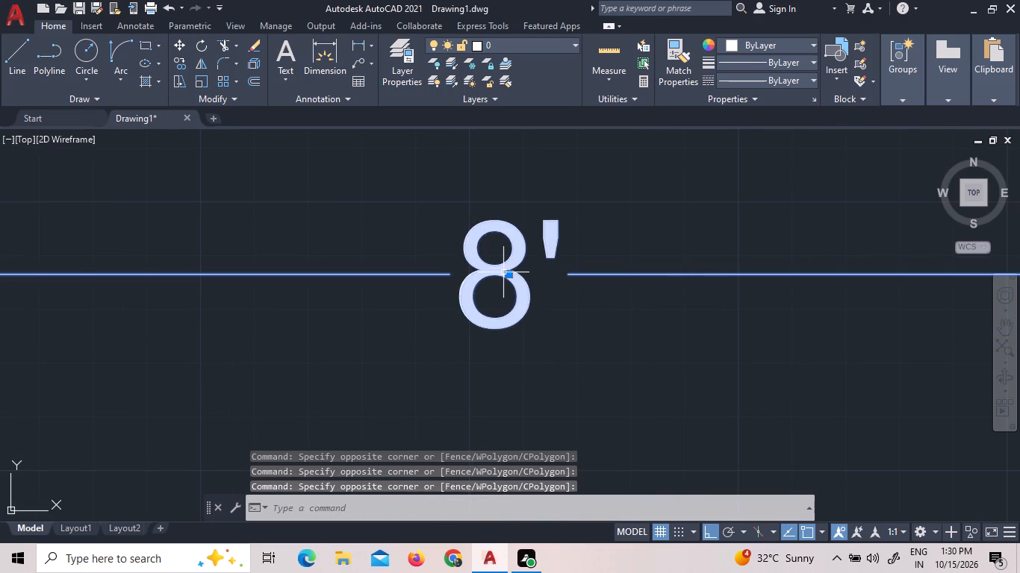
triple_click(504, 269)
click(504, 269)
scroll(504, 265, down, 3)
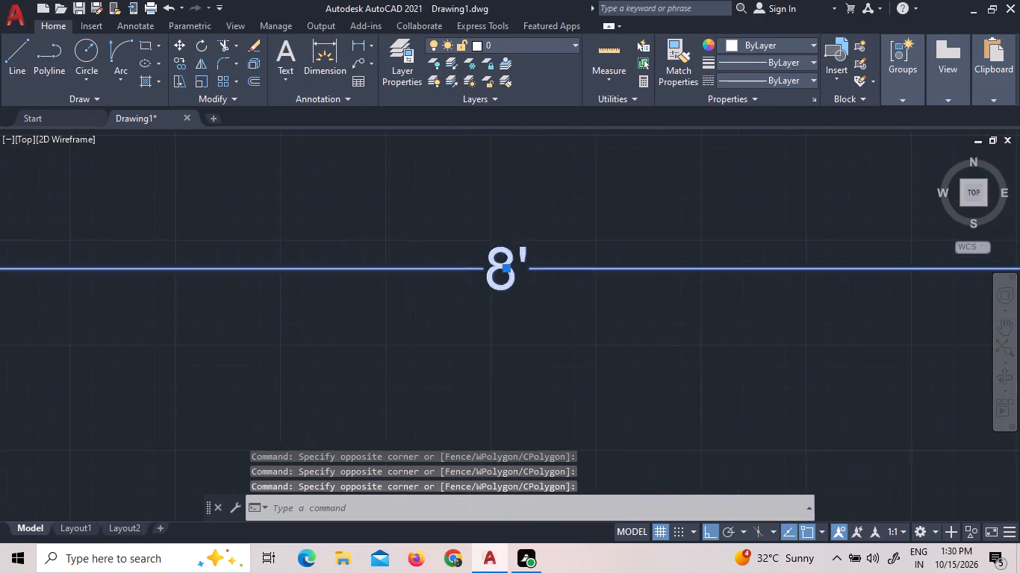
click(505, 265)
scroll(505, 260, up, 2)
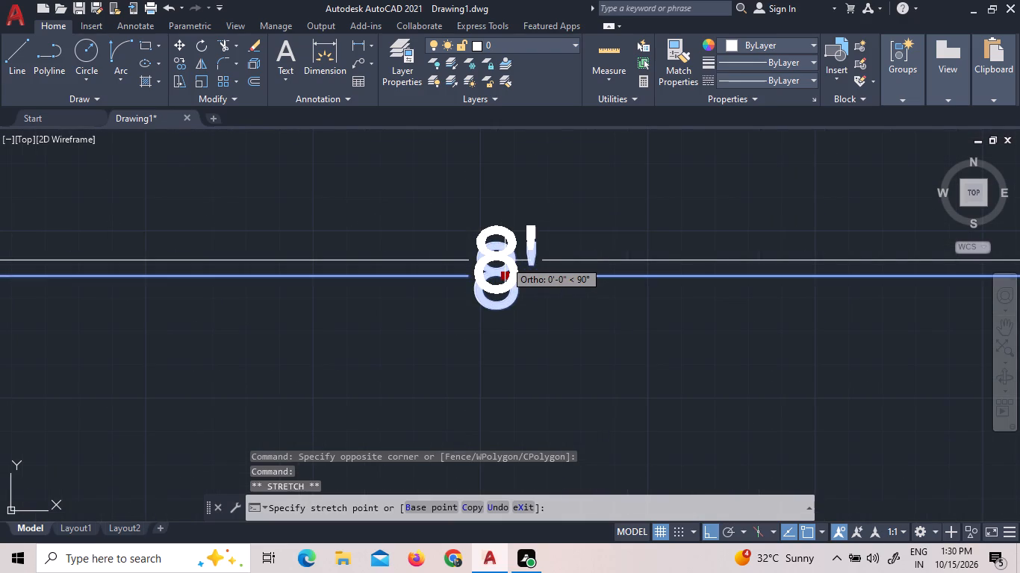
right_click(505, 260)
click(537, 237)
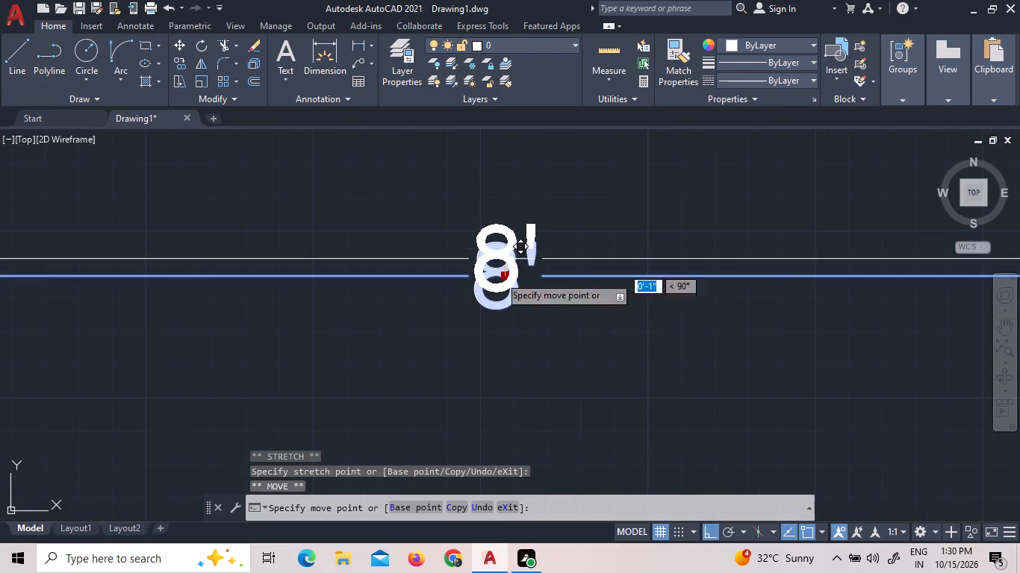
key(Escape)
Set the text height of the eastern unit's new BEDROOM east-west dimension to 9".
scroll(494, 306, down, 2)
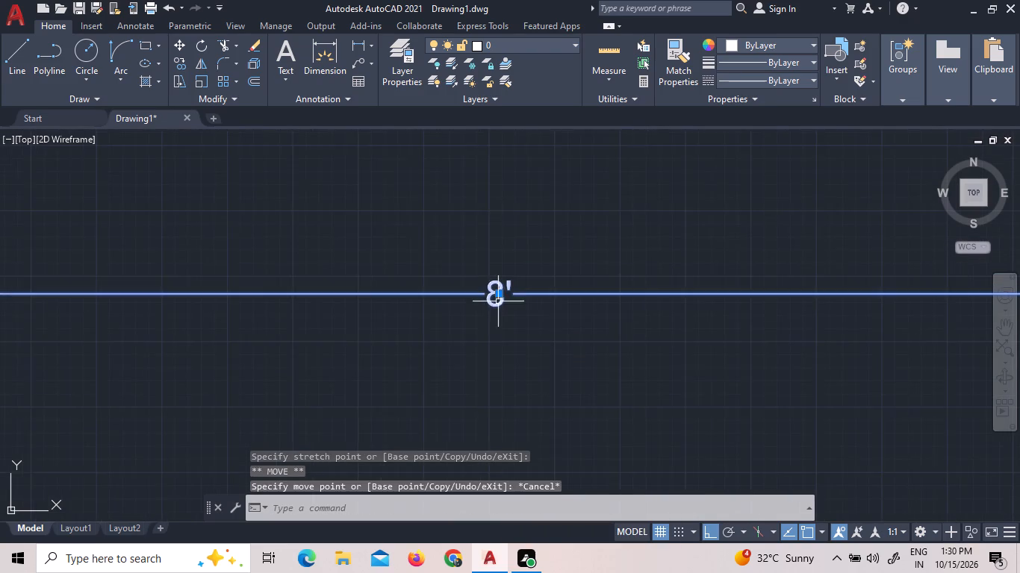
scroll(498, 301, down, 3)
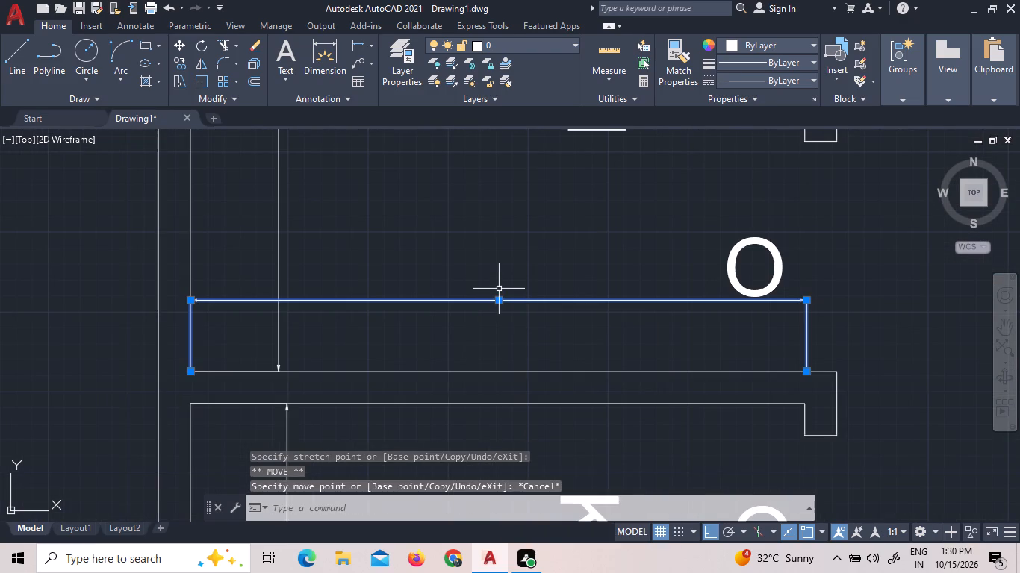
scroll(496, 296, up, 7)
click(503, 305)
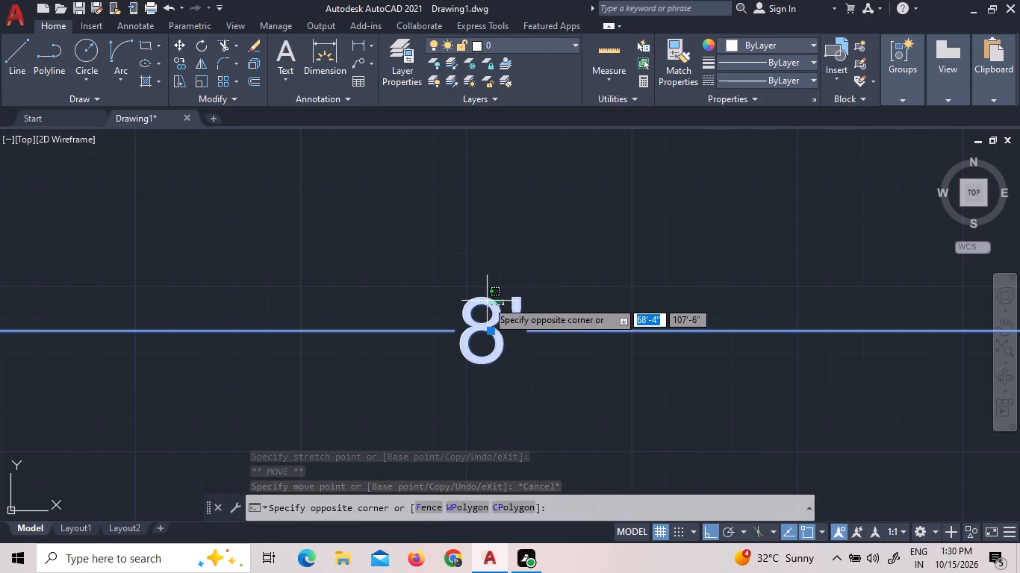
double_click(466, 300)
click(466, 300)
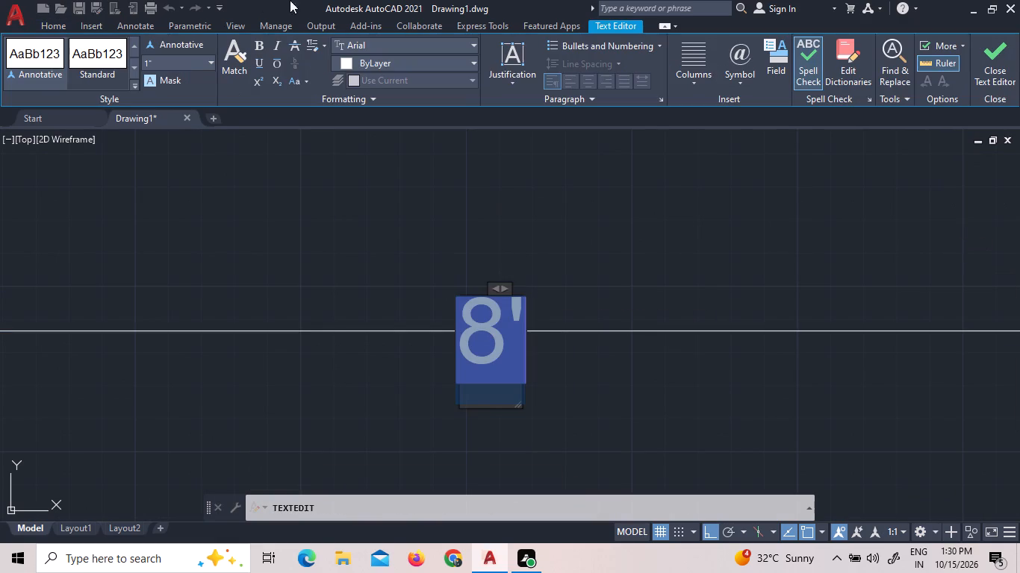
click(210, 69)
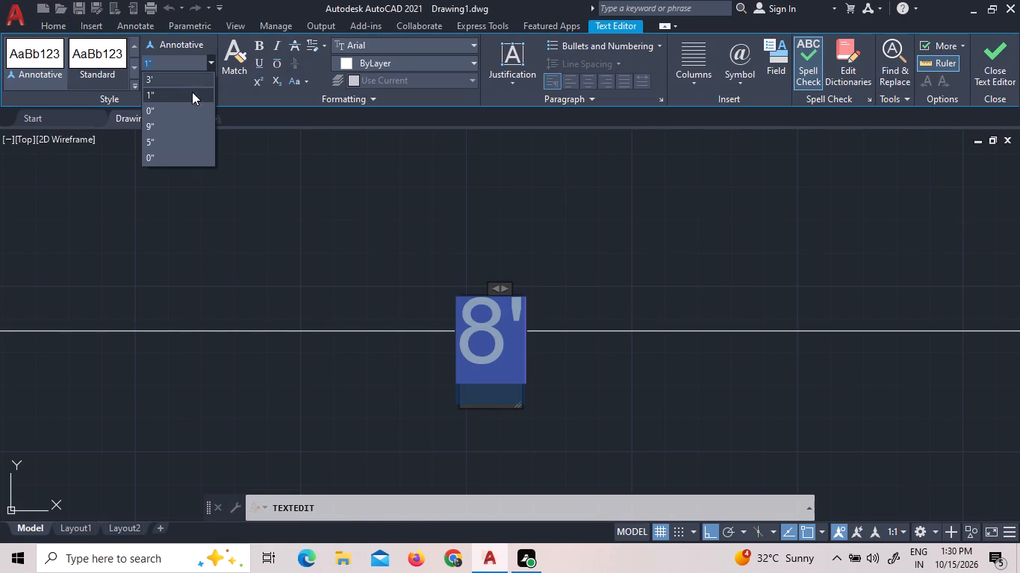
click(167, 123)
click(102, 194)
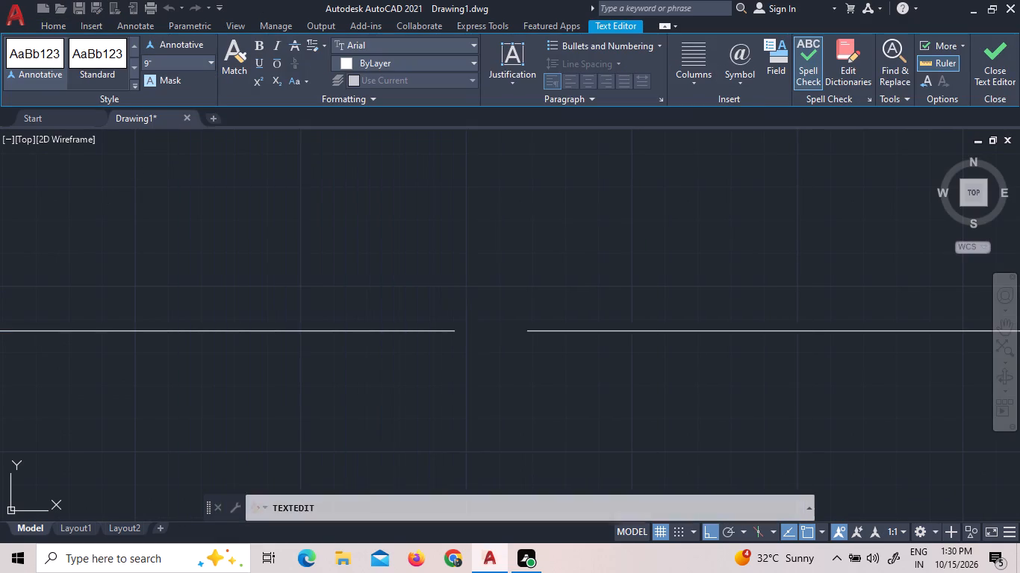
Leave dimension text editing and examine the eastern unit against its neighbour and the unfinished area at the plan's east end.
scroll(285, 361, down, 8)
scroll(474, 355, down, 5)
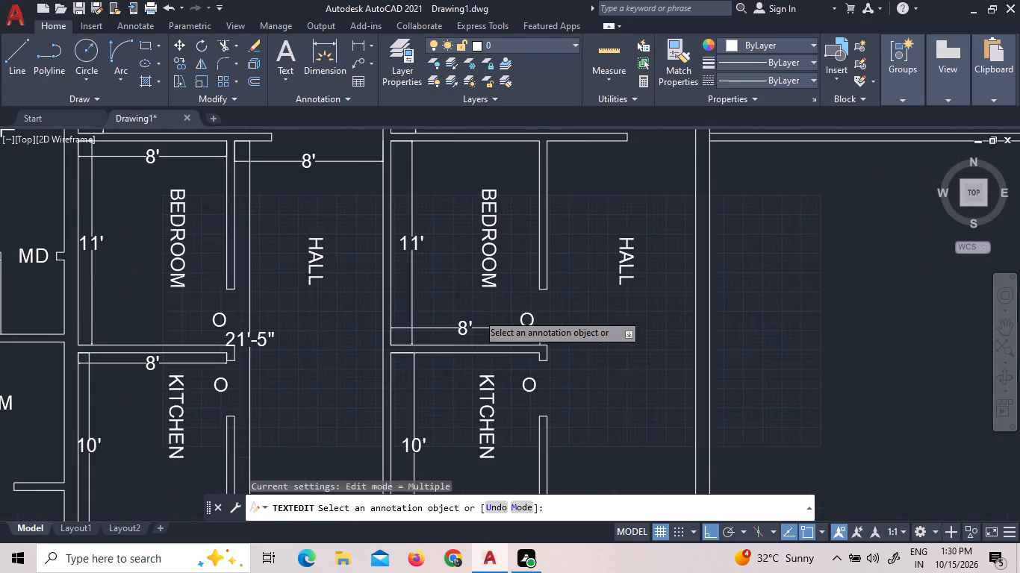
scroll(481, 293, down, 3)
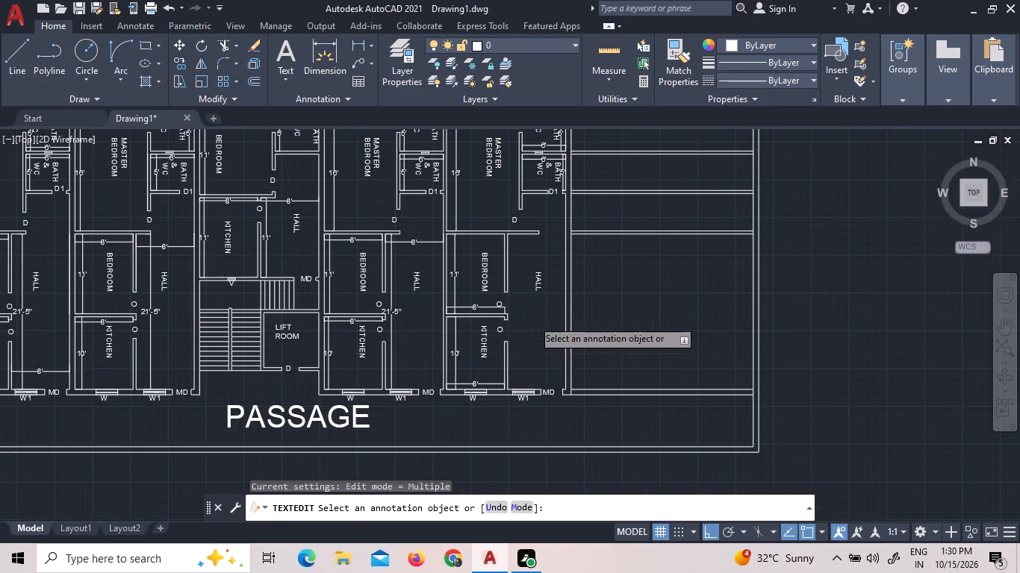
scroll(614, 216, up, 2)
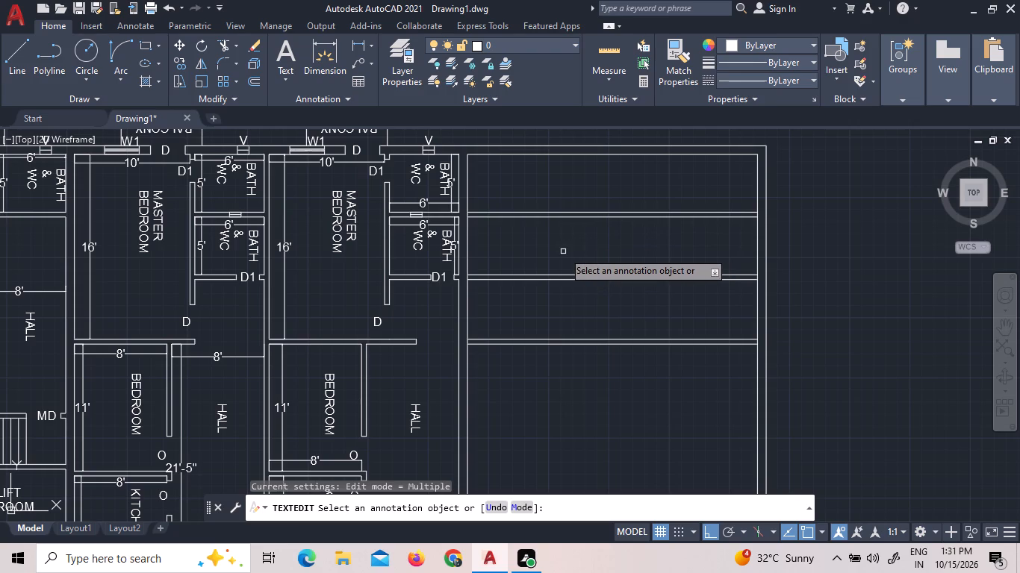
scroll(563, 251, down, 2)
scroll(596, 352, up, 1)
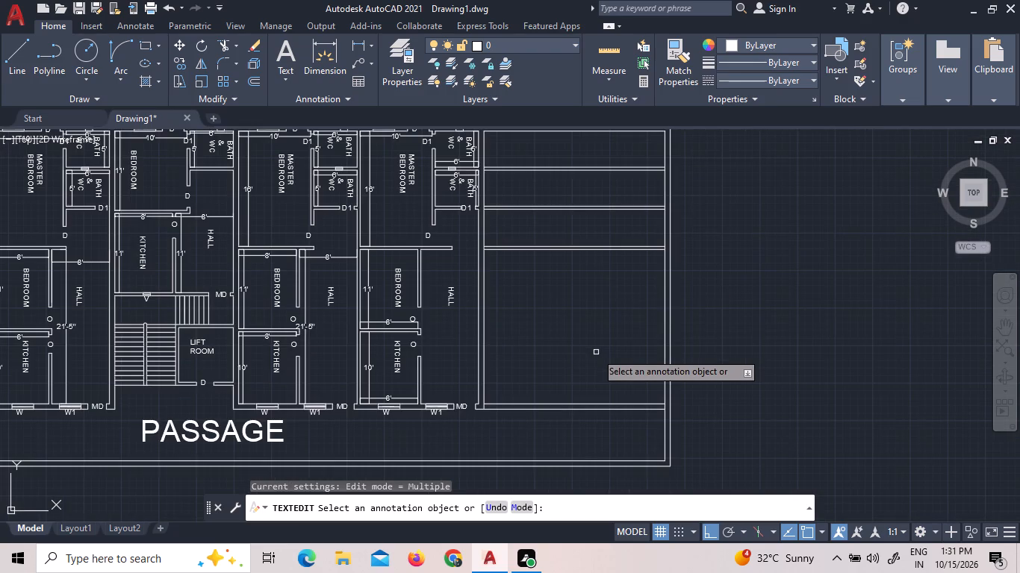
scroll(650, 146, up, 1)
middle_drag(650, 146, 570, 188)
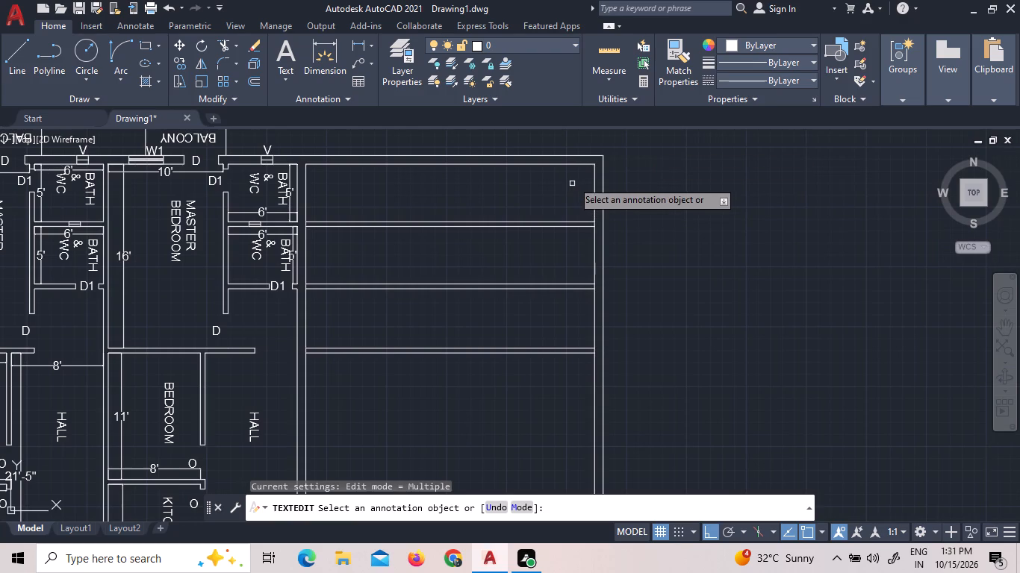
key(Escape)
key(Escape)
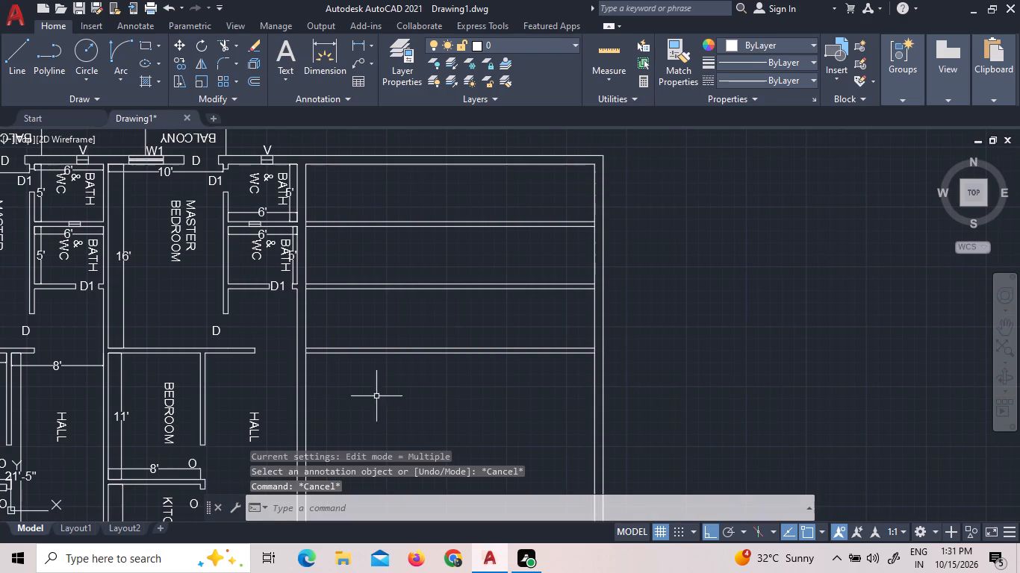
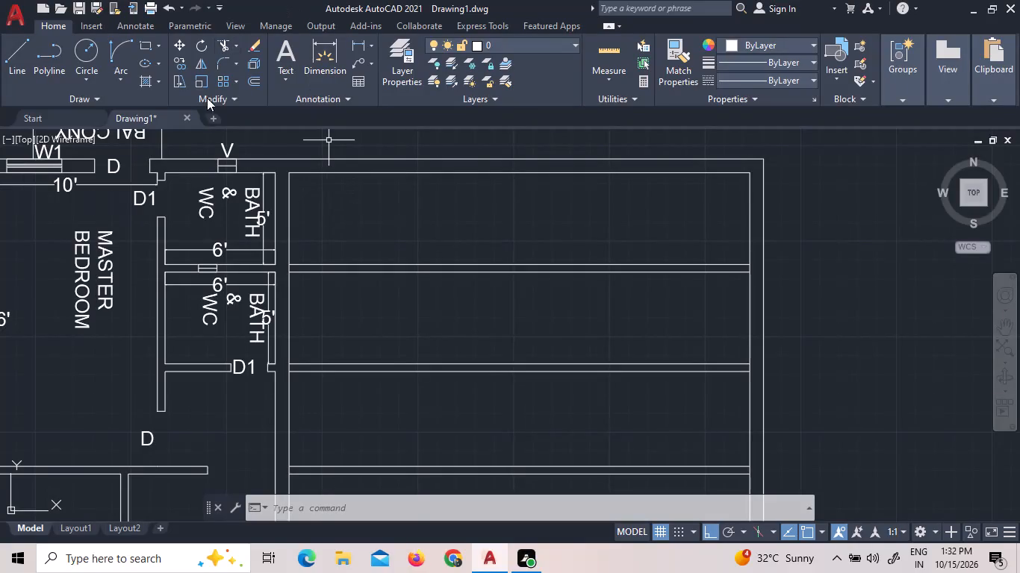
Offset the inner face line of the empty end unit's left wall 10' to the right, into the unit.
click(255, 79)
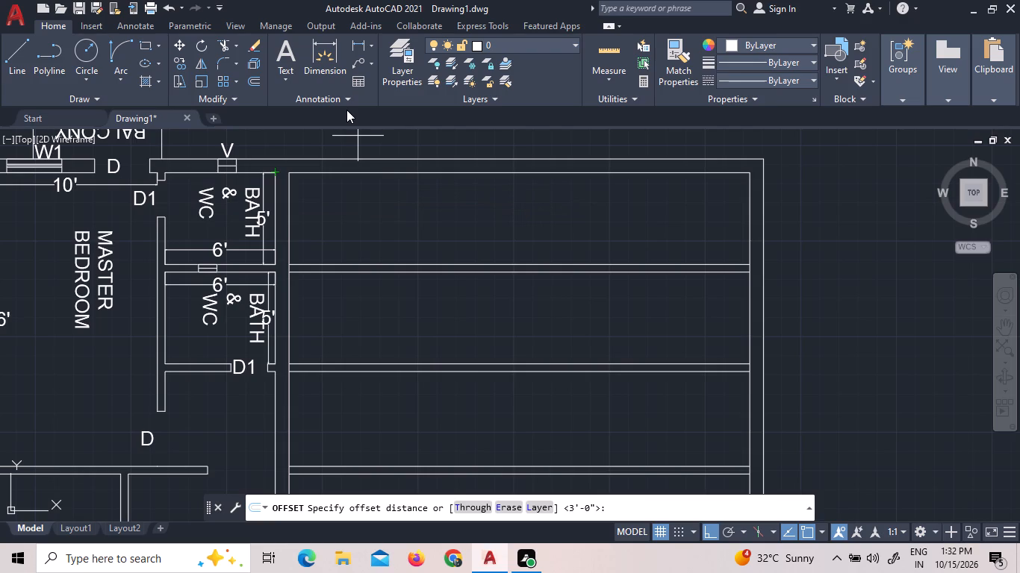
text(10')
key(Return)
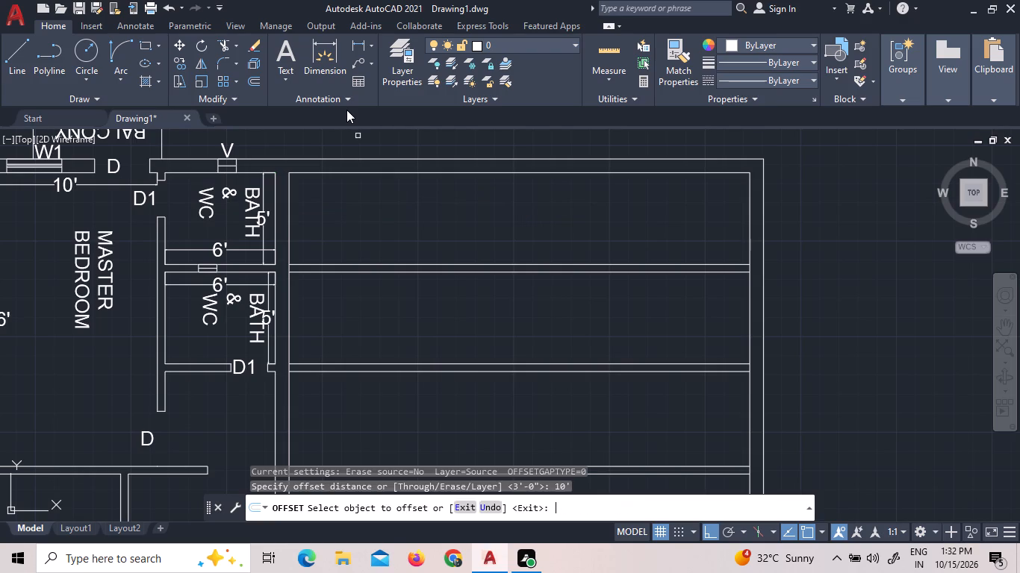
click(290, 220)
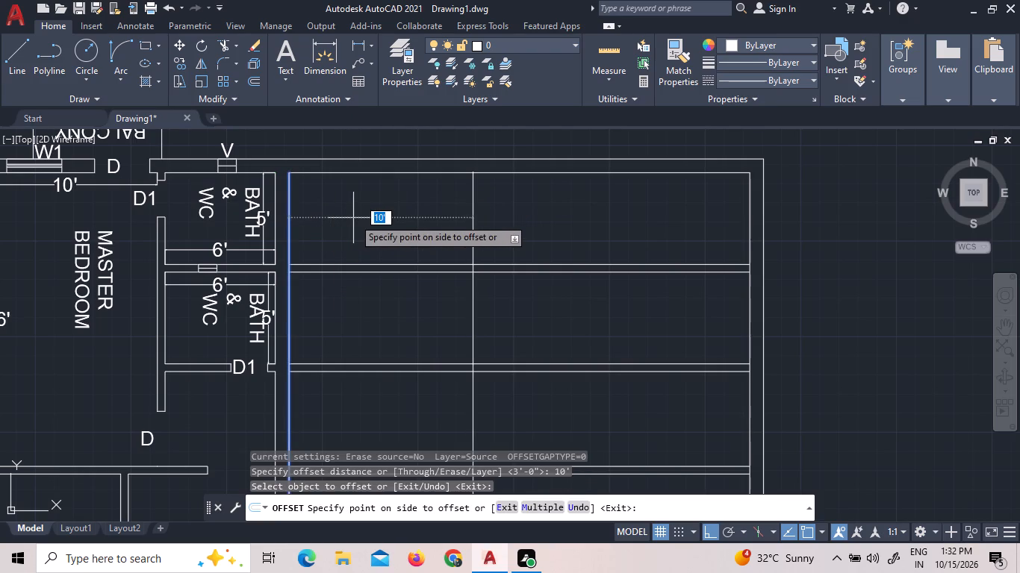
click(353, 218)
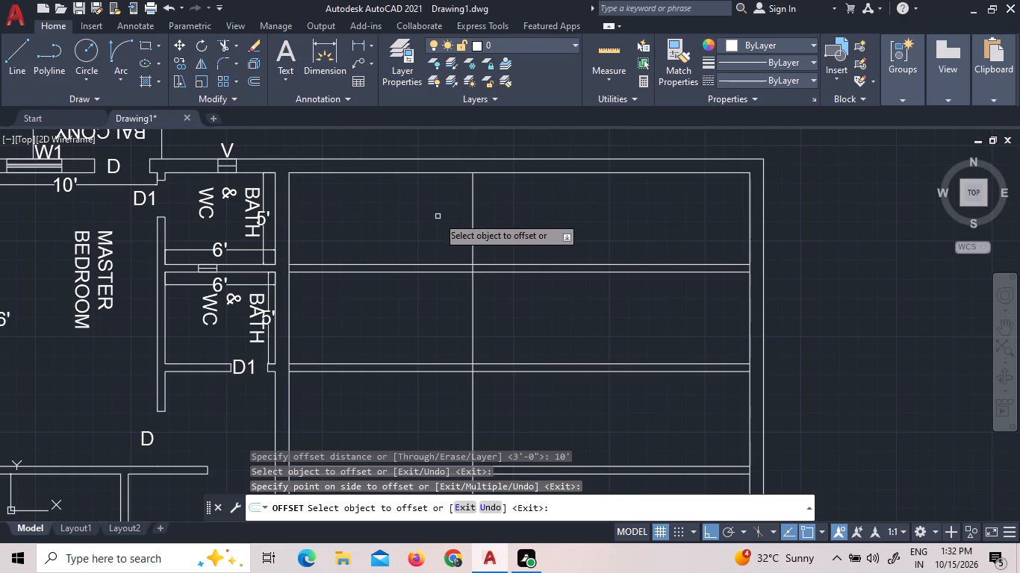
scroll(436, 213, down, 2)
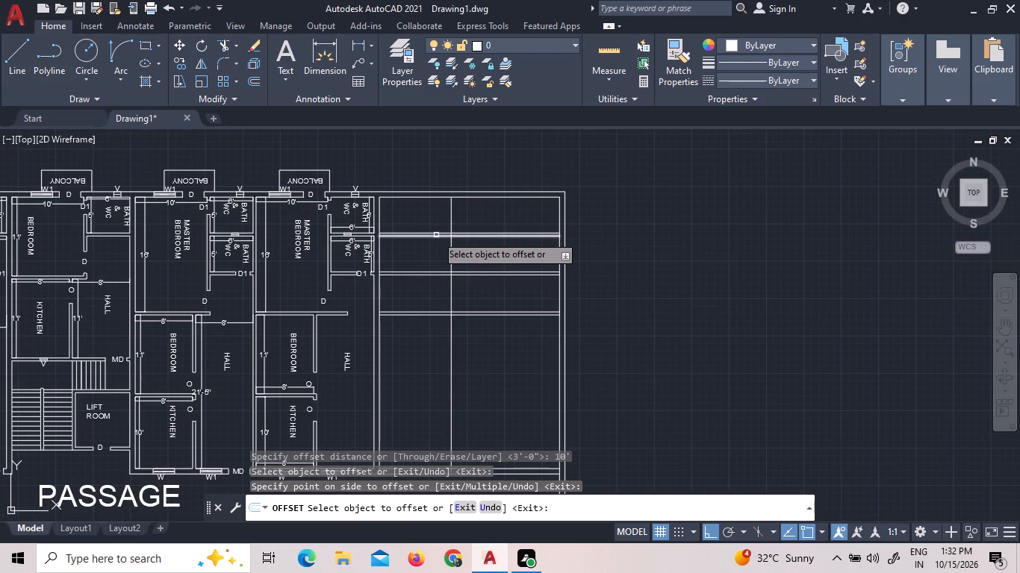
key(Escape)
Offset the new vertical line in the empty end unit 5" to the right to form the partition wall's thickness.
key(o)
key(Return)
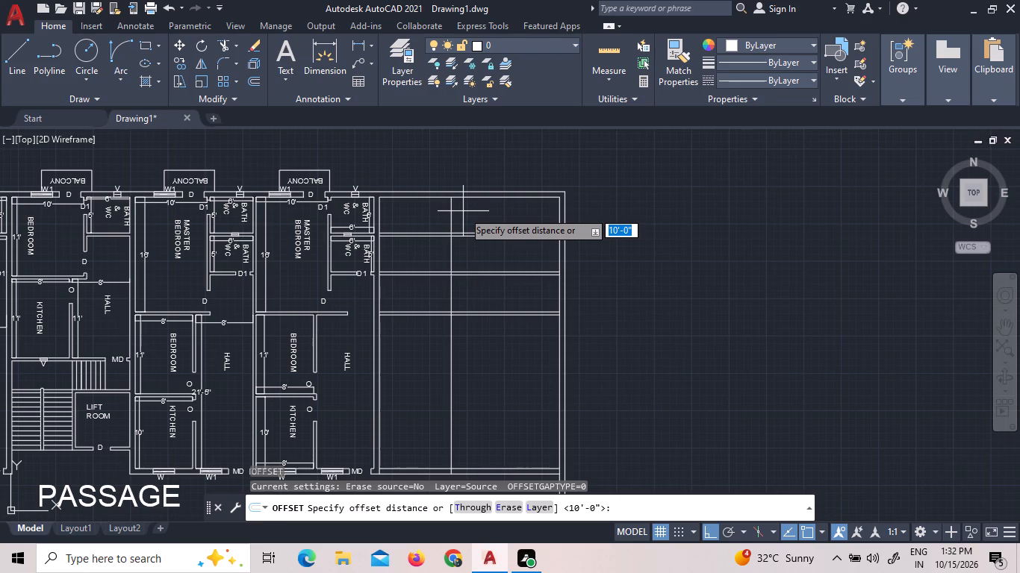
key(5)
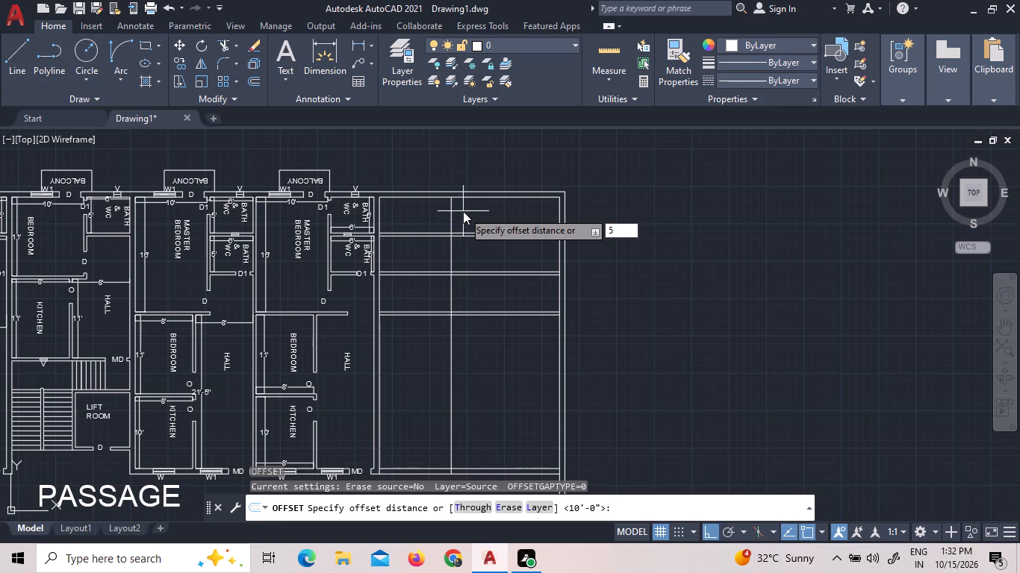
key(shift+quotedbl)
key(Return)
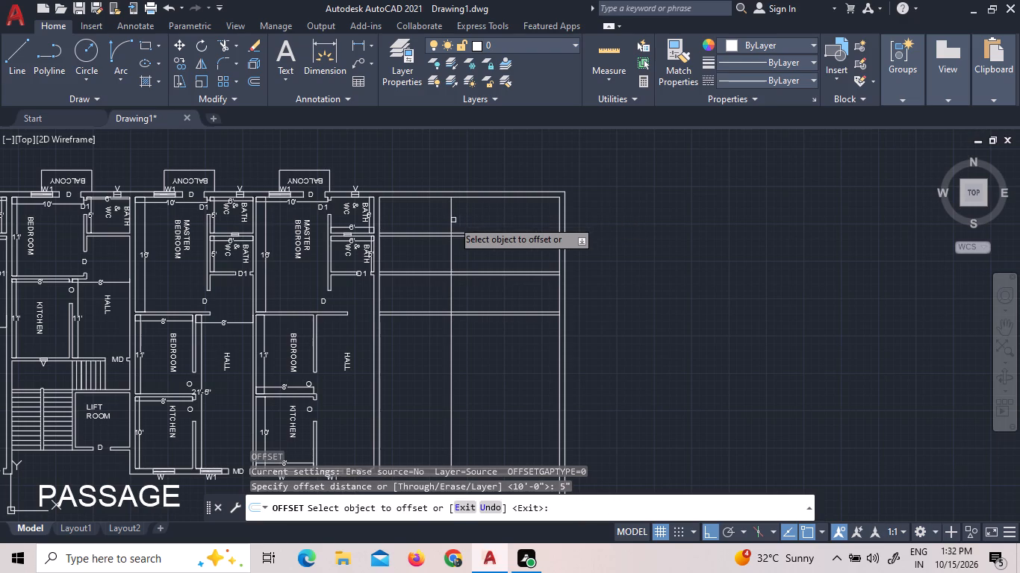
click(451, 220)
click(472, 217)
right_click(472, 217)
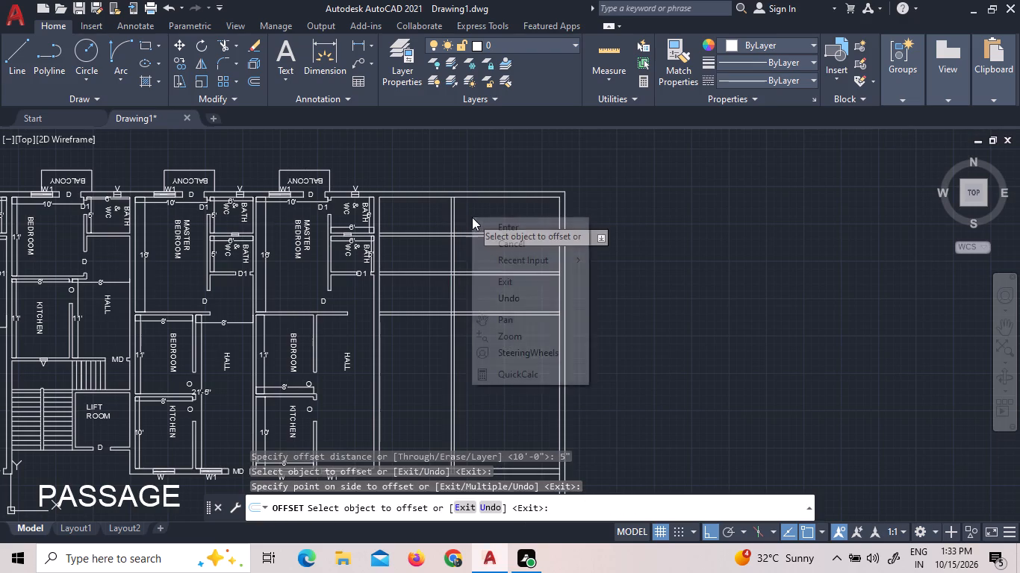
click(486, 222)
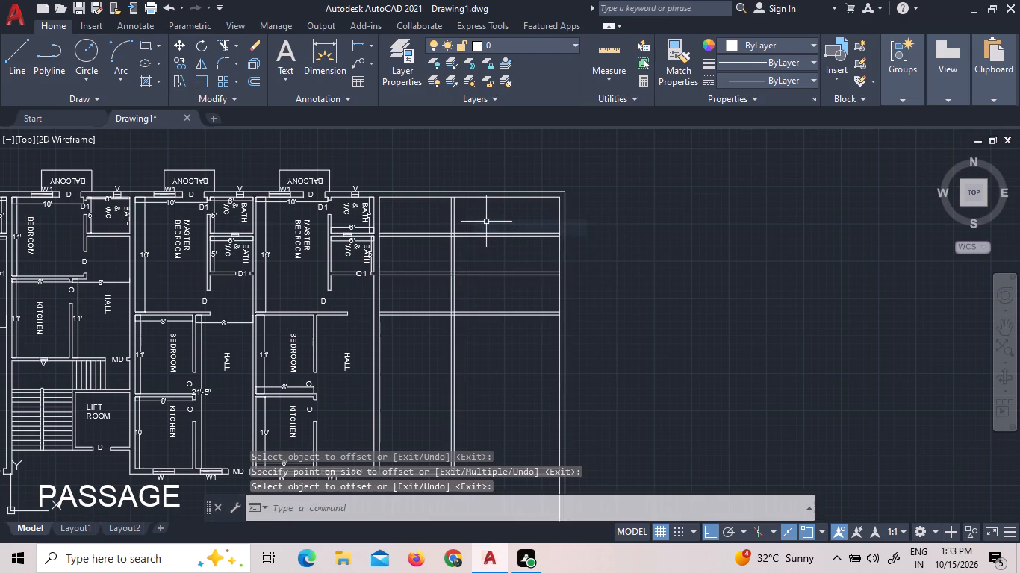
scroll(486, 222, down, 2)
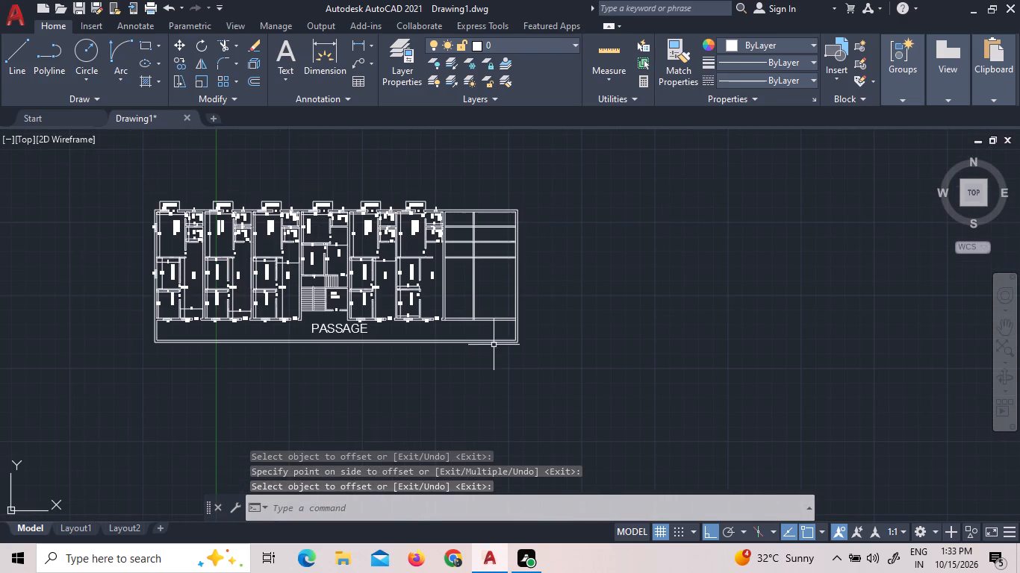
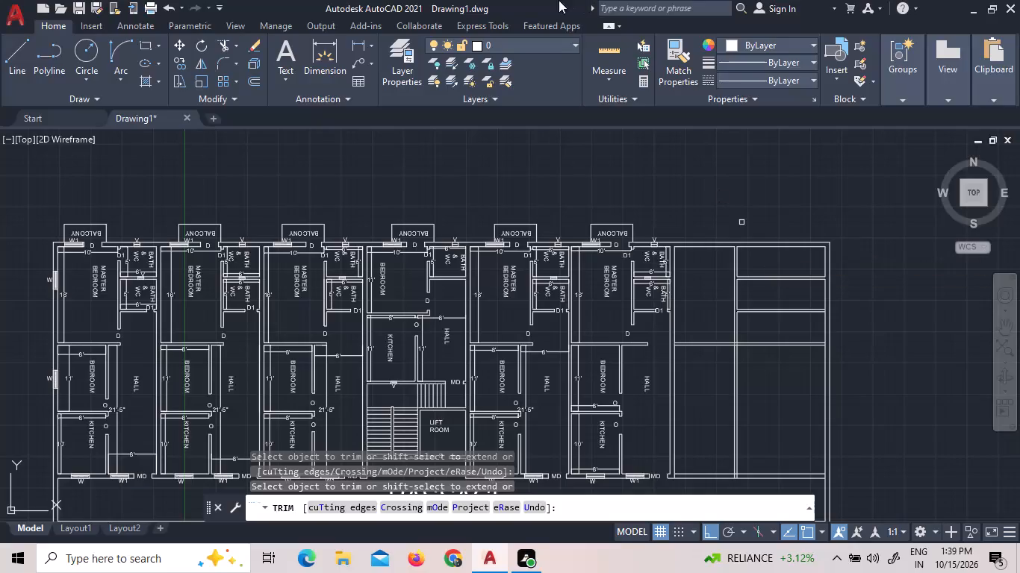
Undo the most recent operations, back through the last linear dimension.
double_click(170, 0)
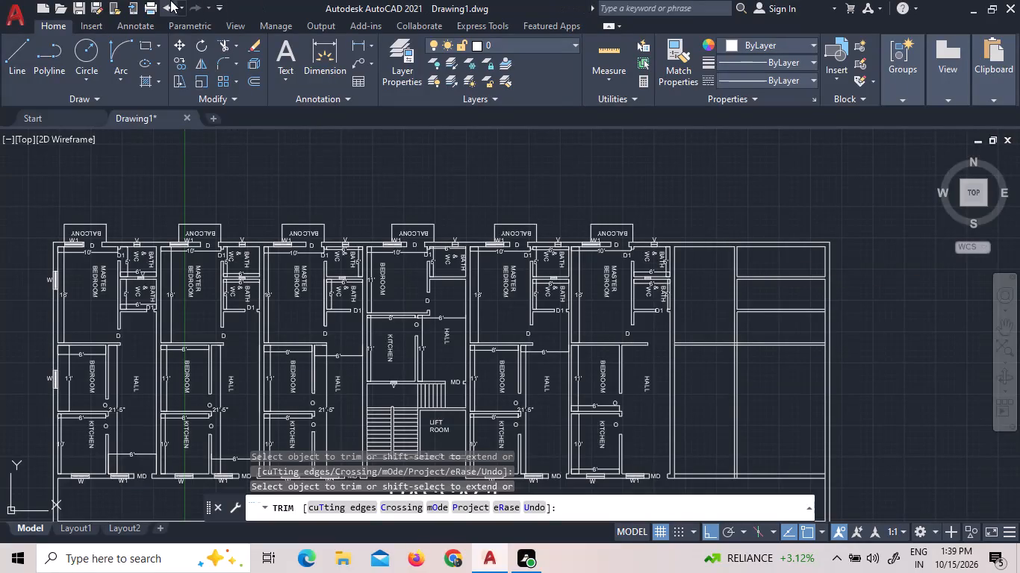
click(170, 0)
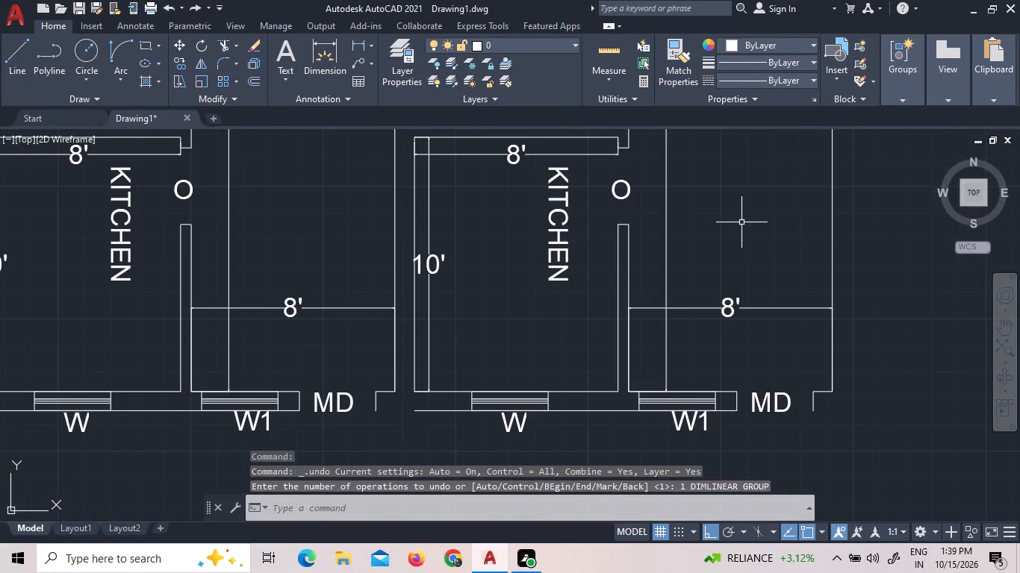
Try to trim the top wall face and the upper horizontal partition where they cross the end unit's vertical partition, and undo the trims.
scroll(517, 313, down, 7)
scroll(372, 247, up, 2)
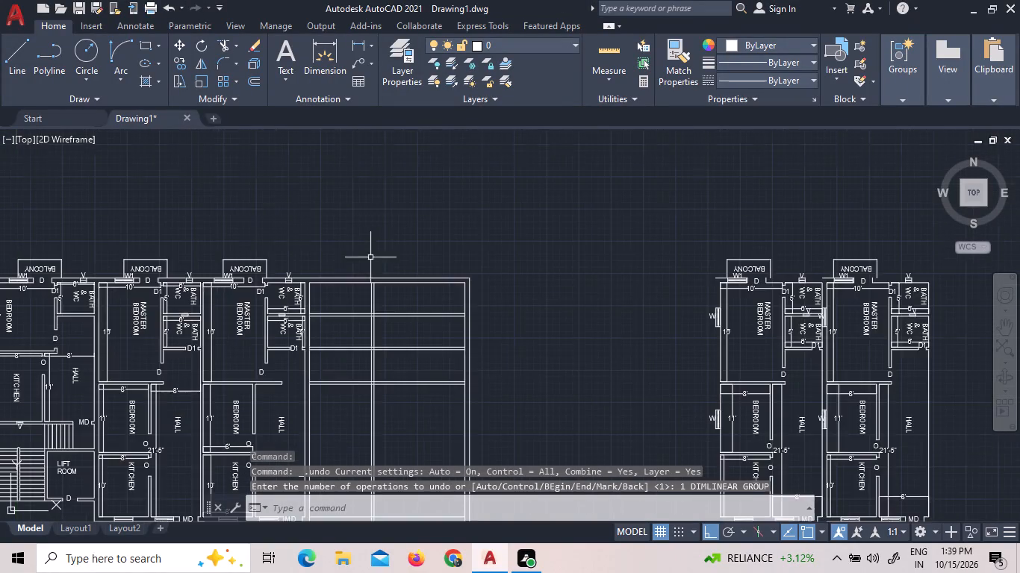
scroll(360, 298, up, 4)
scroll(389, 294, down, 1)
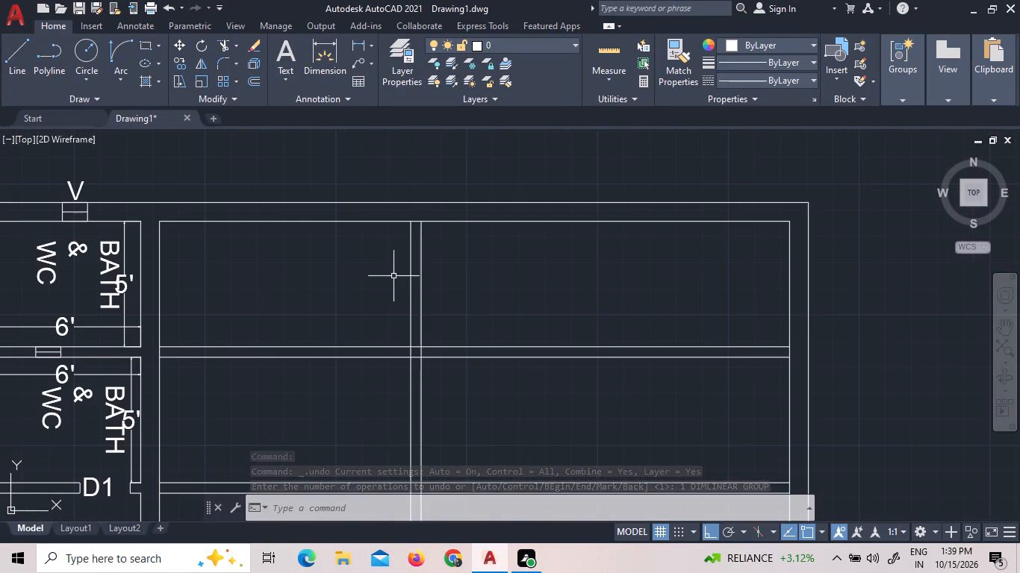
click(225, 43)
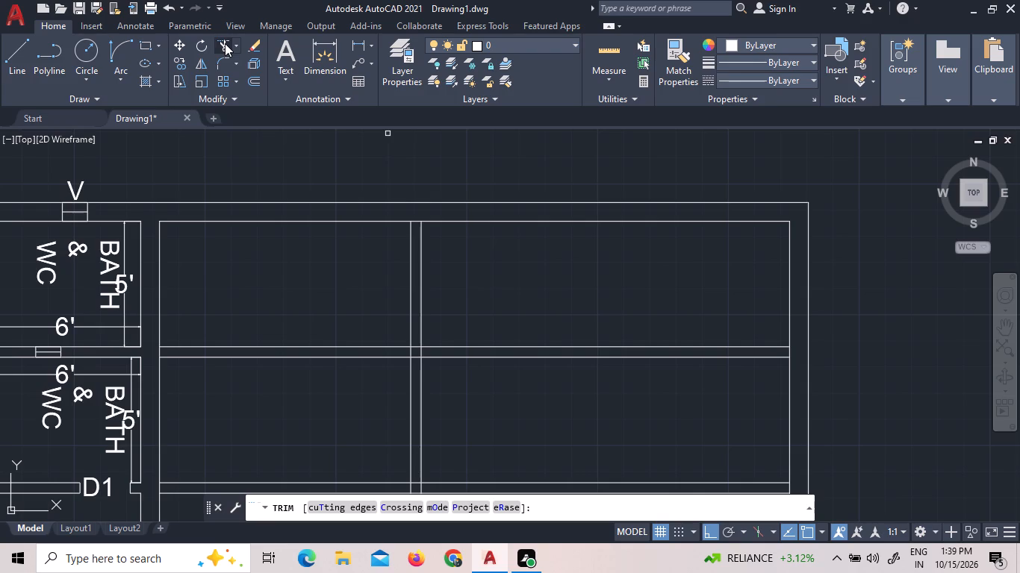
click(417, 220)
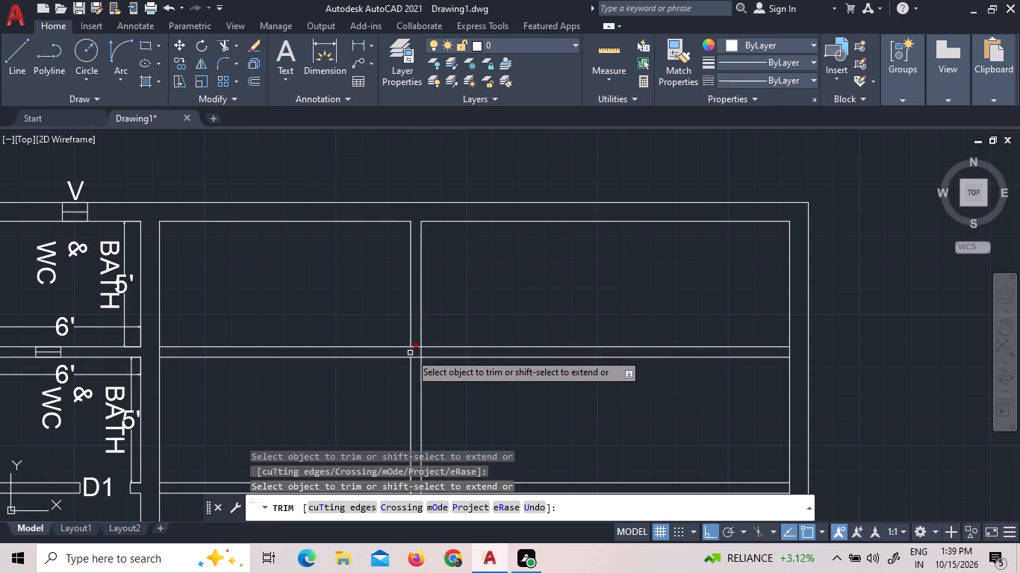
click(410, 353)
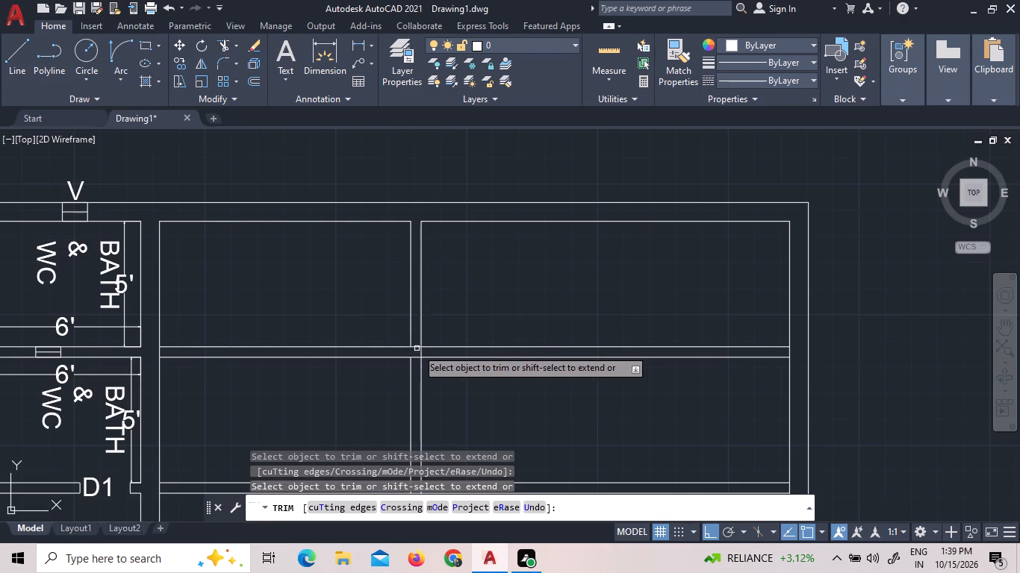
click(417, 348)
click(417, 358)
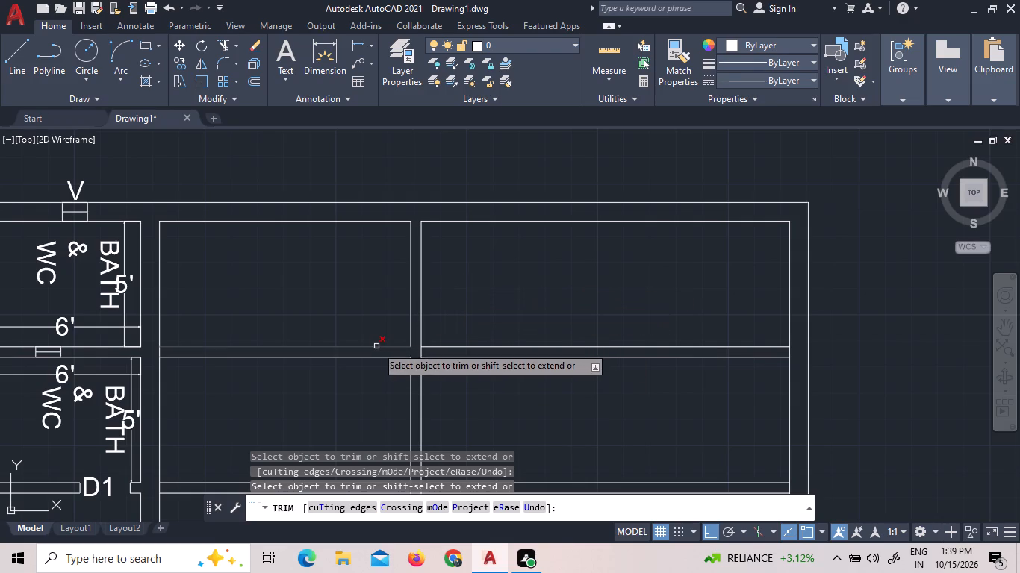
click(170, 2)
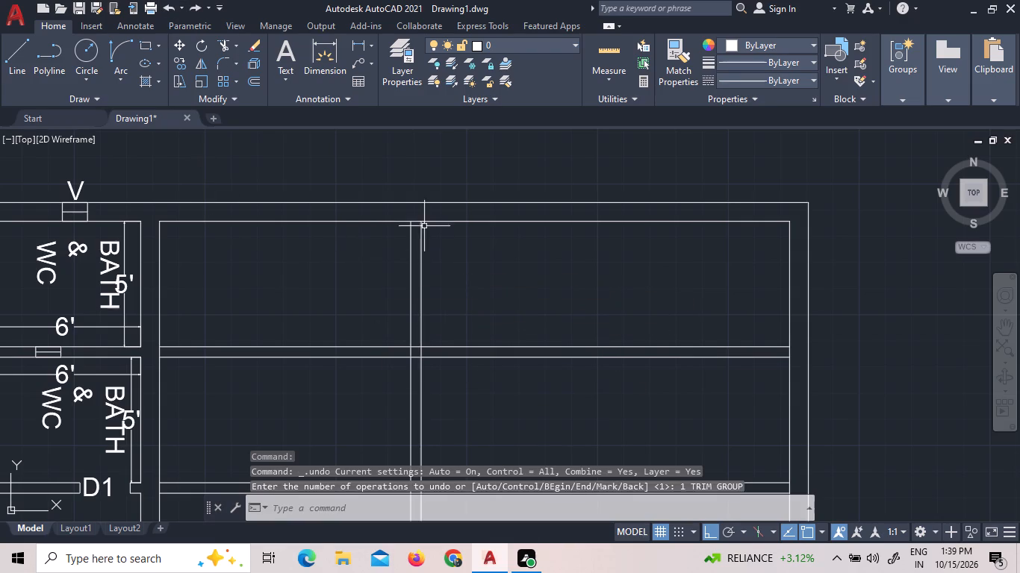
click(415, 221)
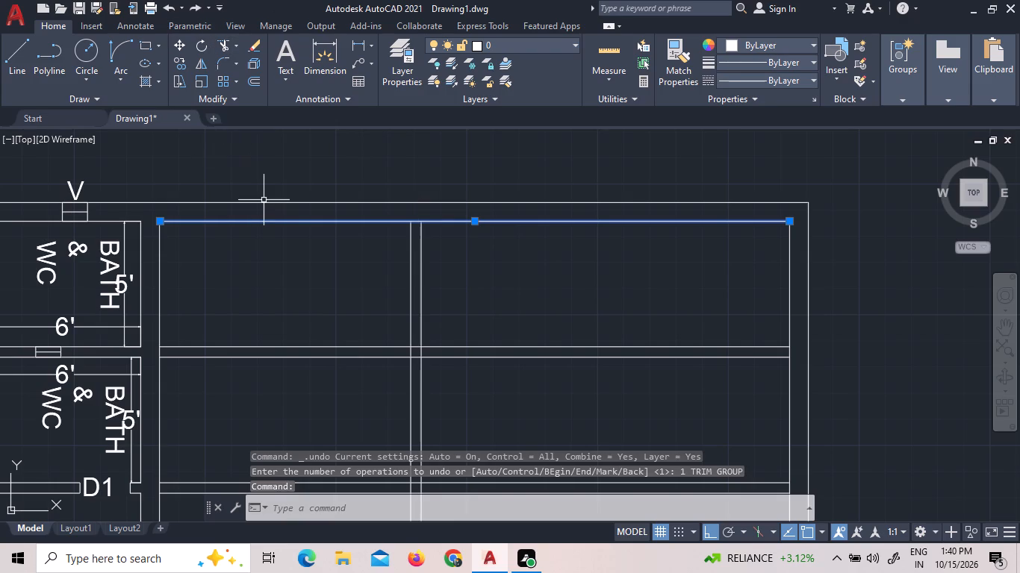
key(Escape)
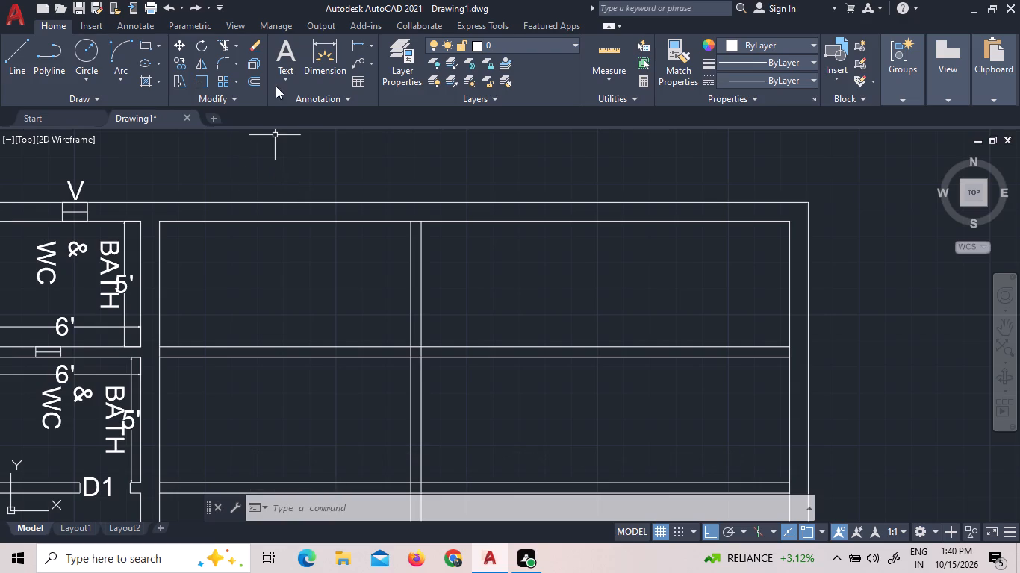
Trim the end unit's upper horizontal partition away left of the vertical partition, and open that partition's junctions with it and the top wall.
click(224, 41)
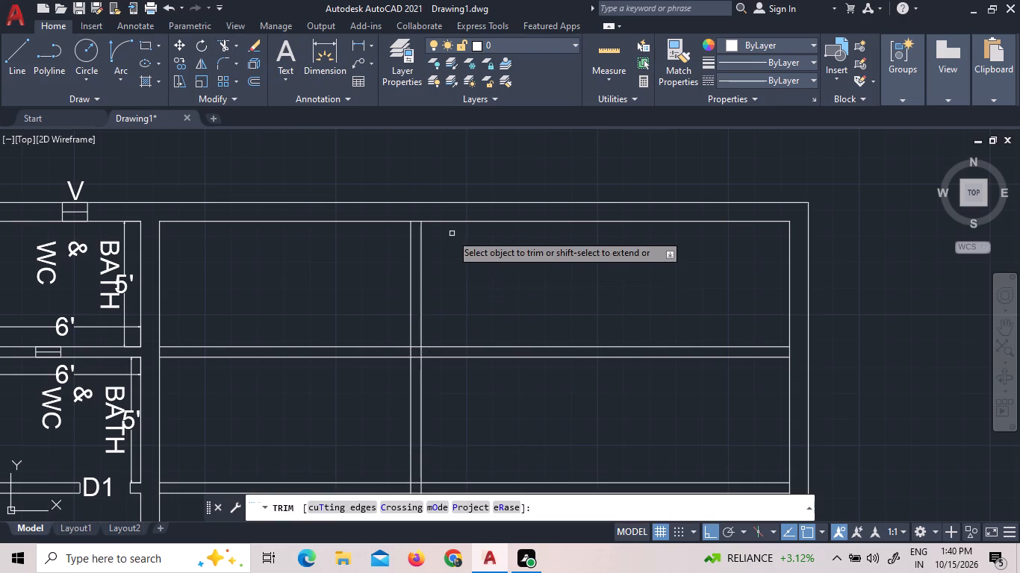
click(417, 222)
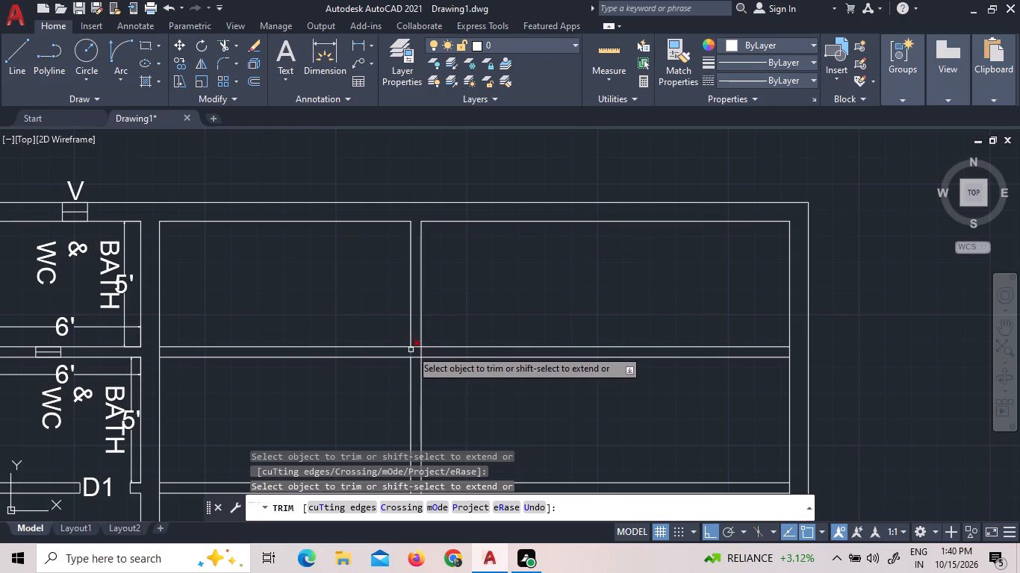
click(394, 347)
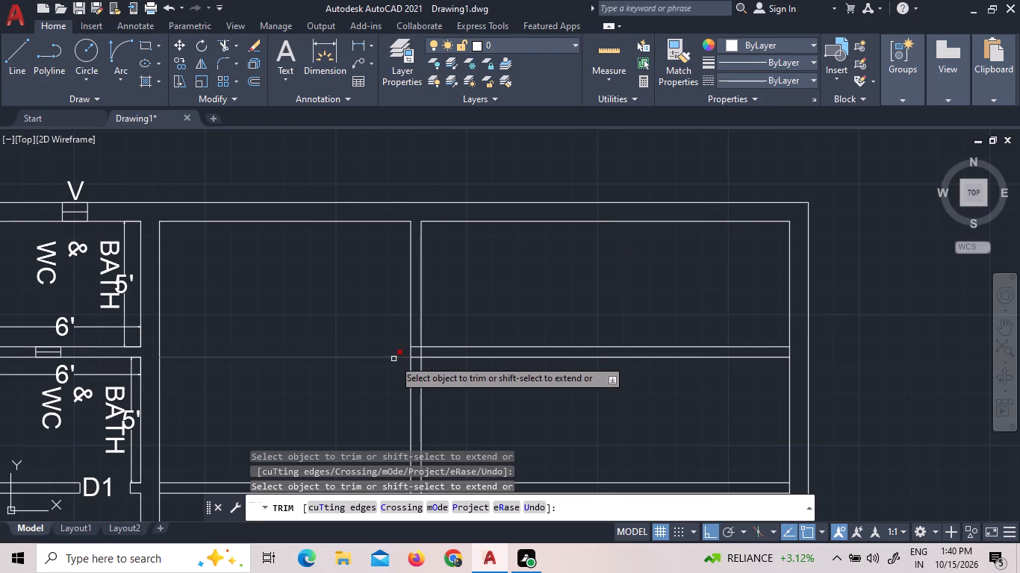
click(394, 359)
click(418, 345)
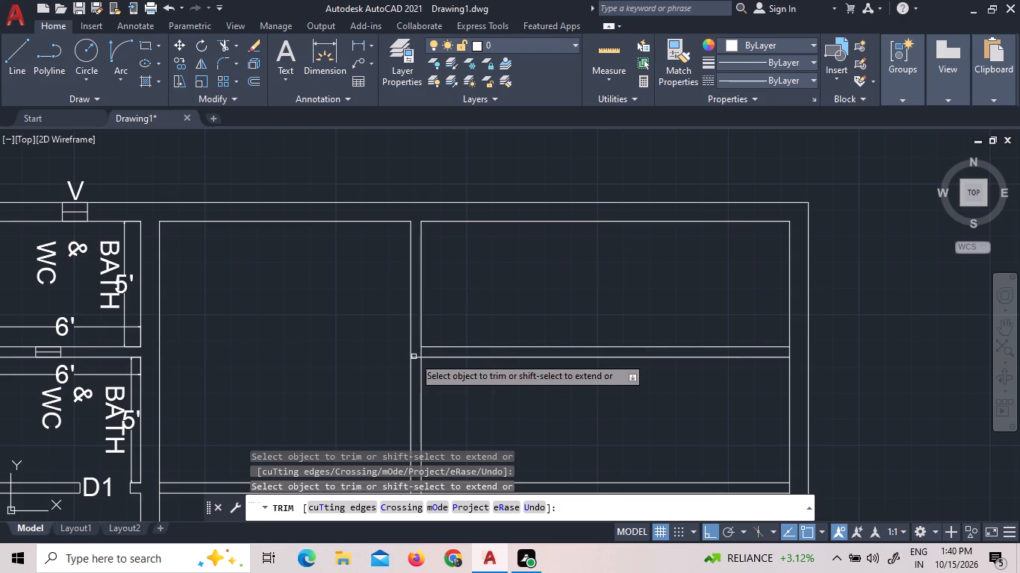
click(413, 357)
click(418, 351)
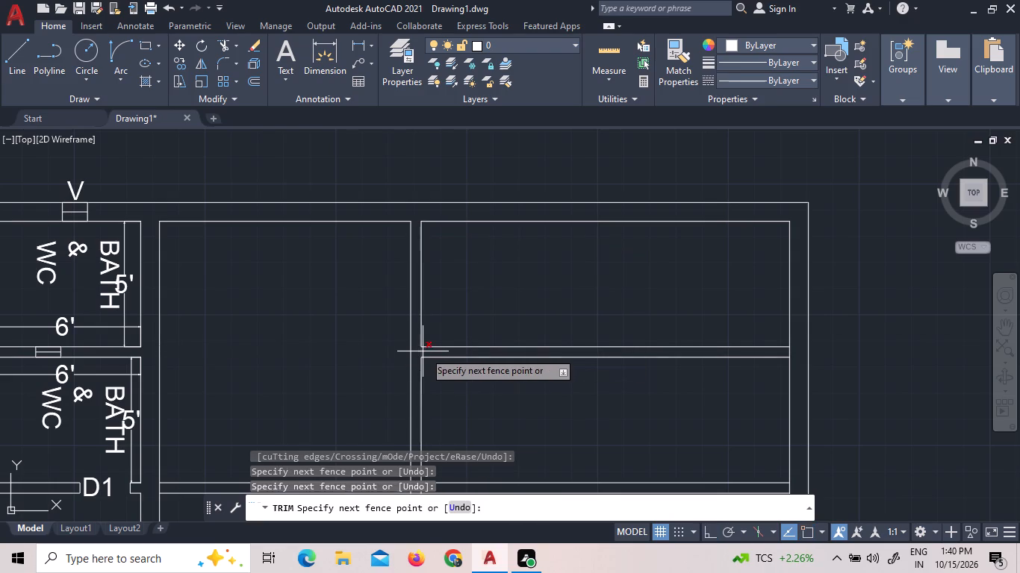
click(425, 353)
Trim the second horizontal partition away left of the vertical partition, and clear the overlapping lines at their junction.
scroll(517, 284, down, 3)
scroll(477, 345, up, 3)
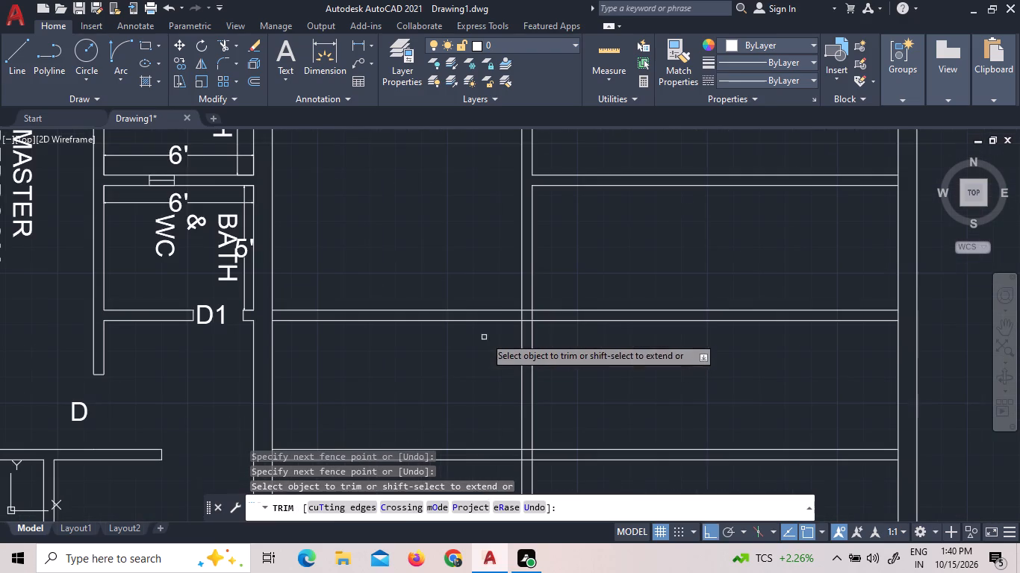
click(500, 314)
click(478, 216)
drag(465, 337, 468, 329)
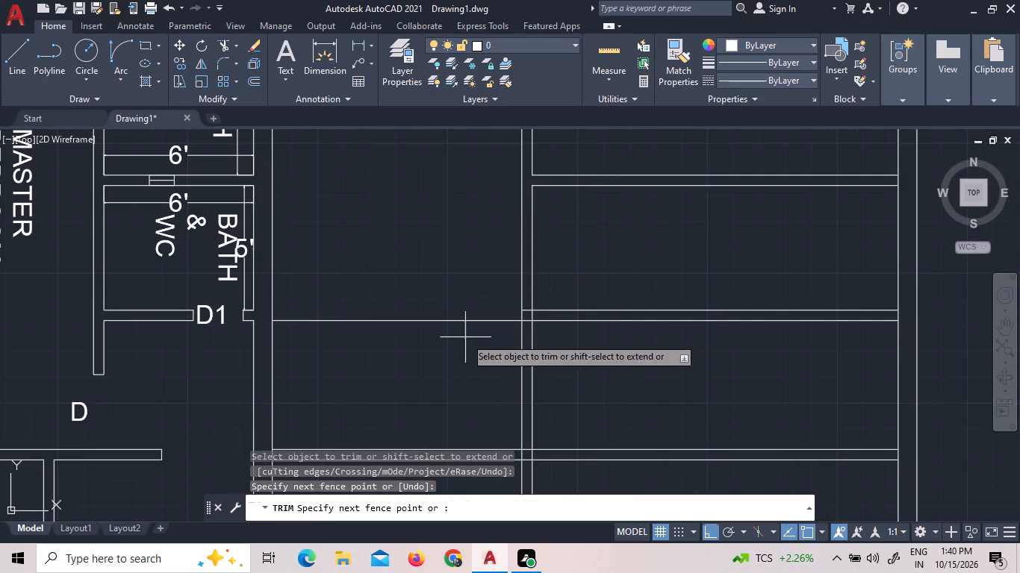
click(470, 277)
scroll(526, 326, up, 2)
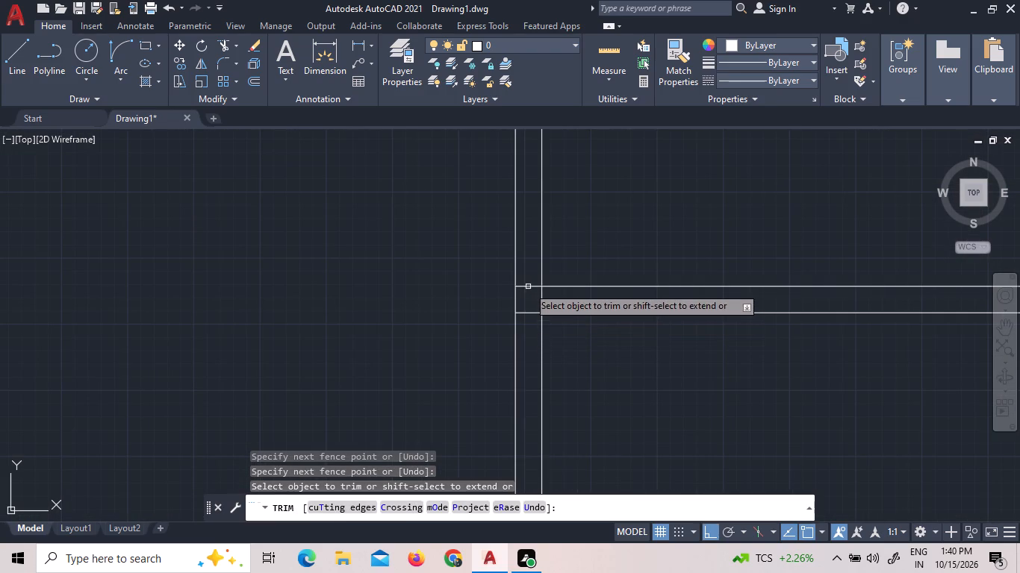
click(528, 286)
click(543, 299)
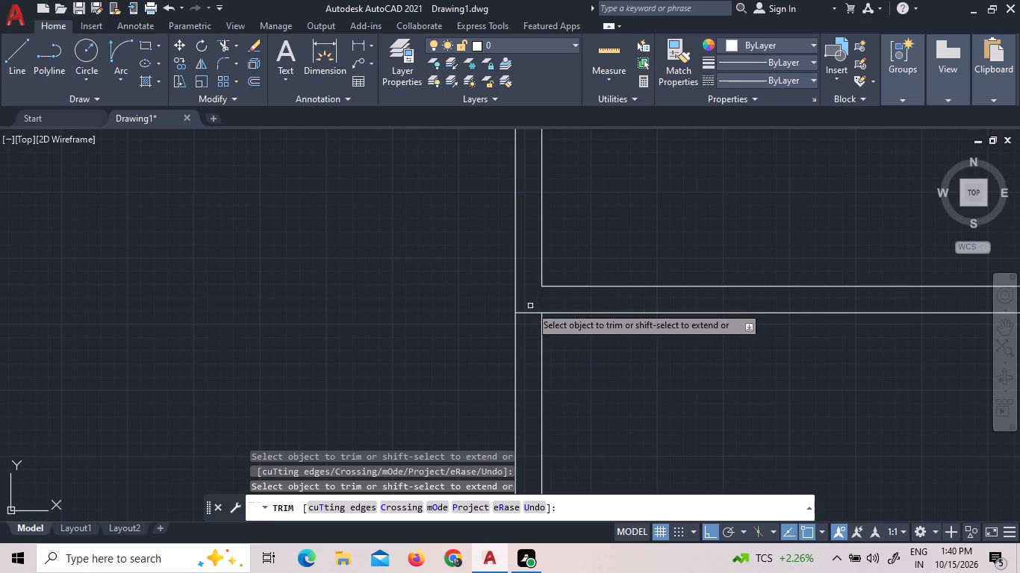
click(529, 311)
Trim the third horizontal partition away right of the vertical partition, and clear the overlapping lines at their junction.
scroll(582, 251, down, 1)
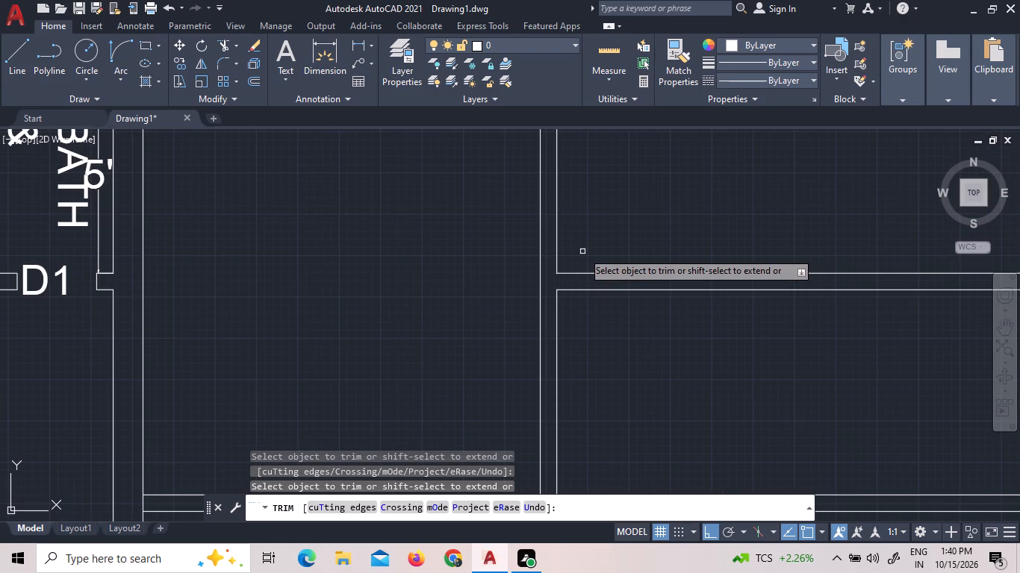
scroll(582, 251, down, 1)
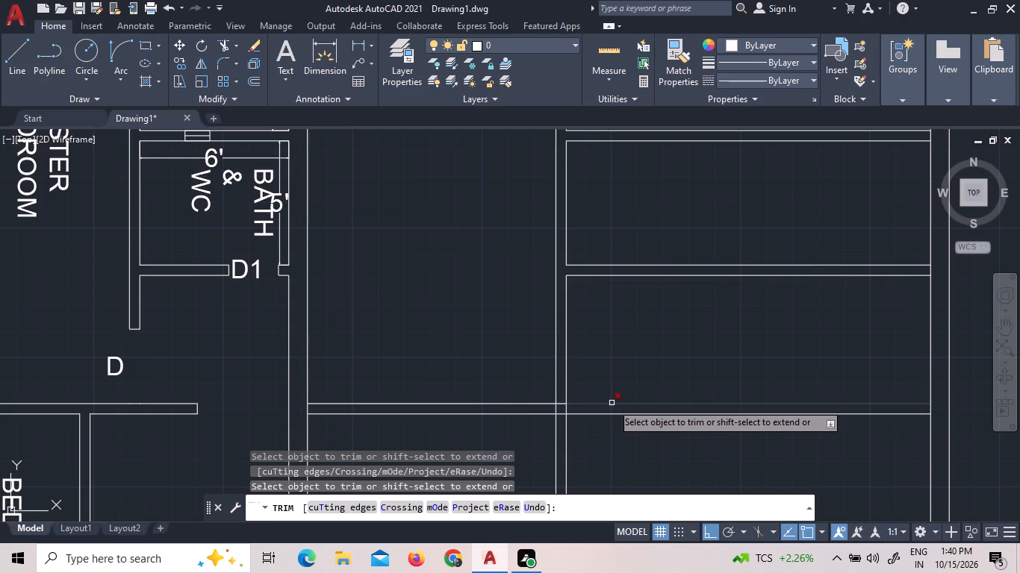
click(612, 403)
click(613, 413)
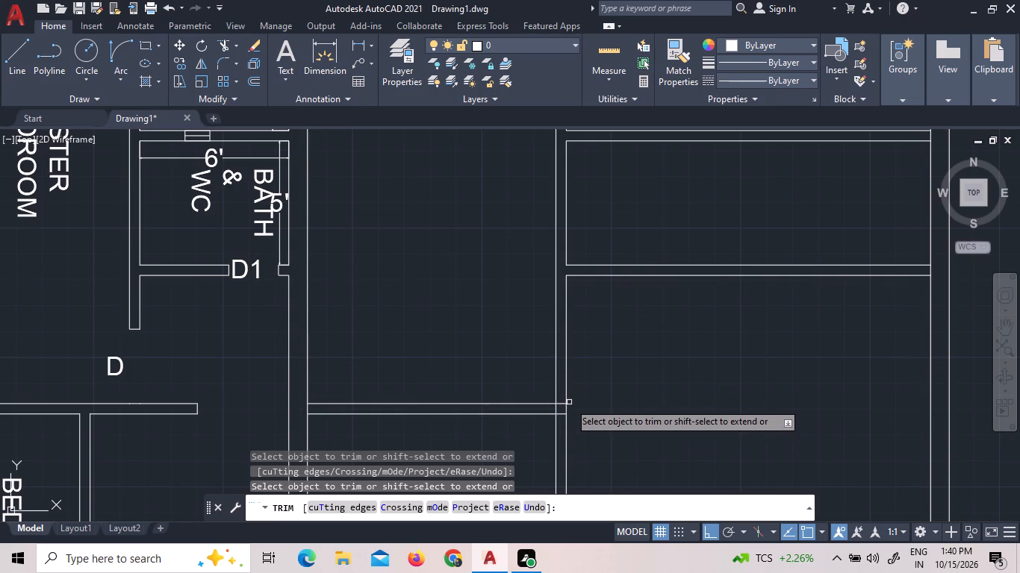
click(562, 404)
click(557, 407)
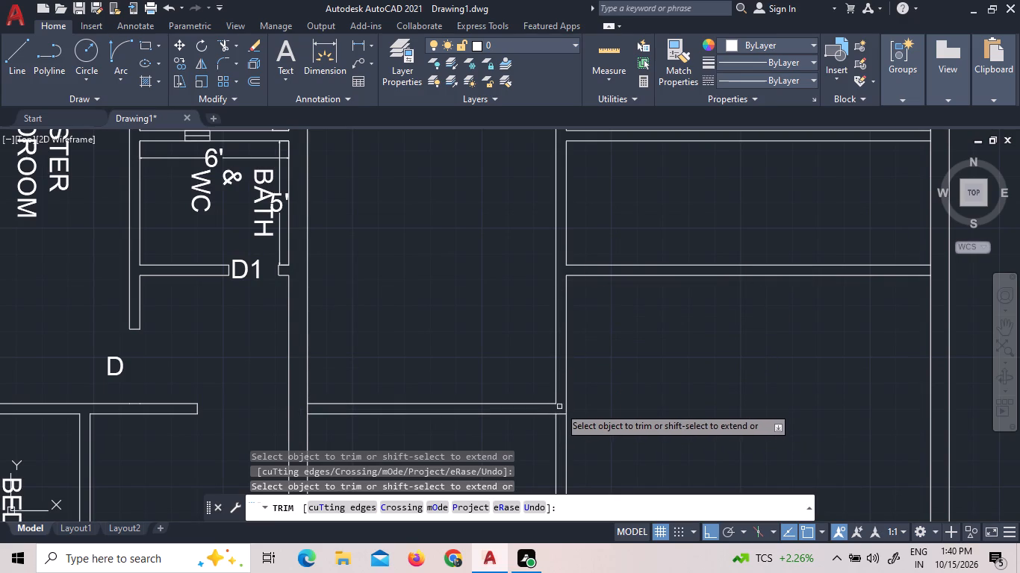
click(561, 413)
Trim the inner faces of the end unit's left and right walls between the partition lines, opening the three partition junctions.
scroll(620, 337, down, 3)
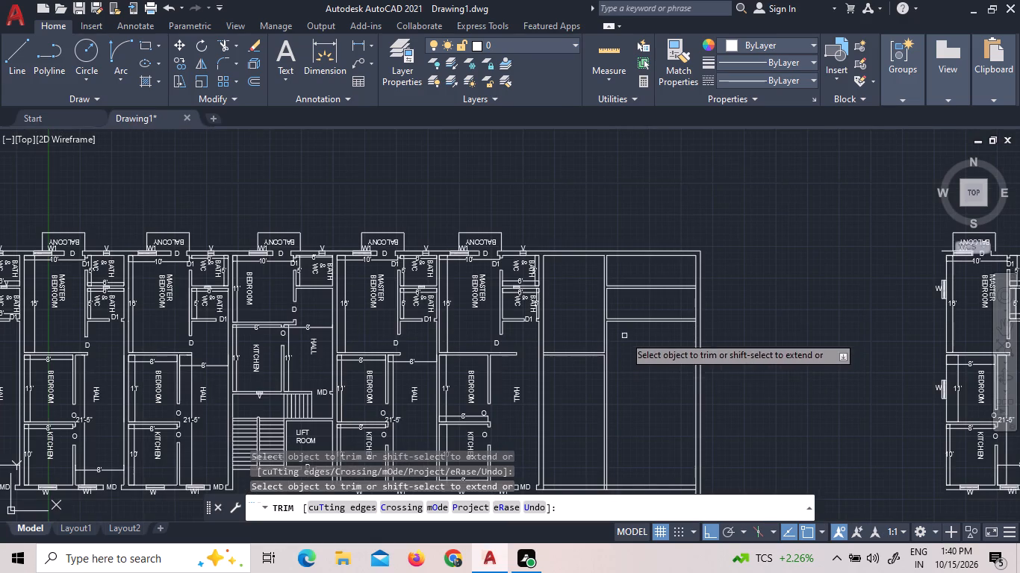
scroll(539, 358, up, 3)
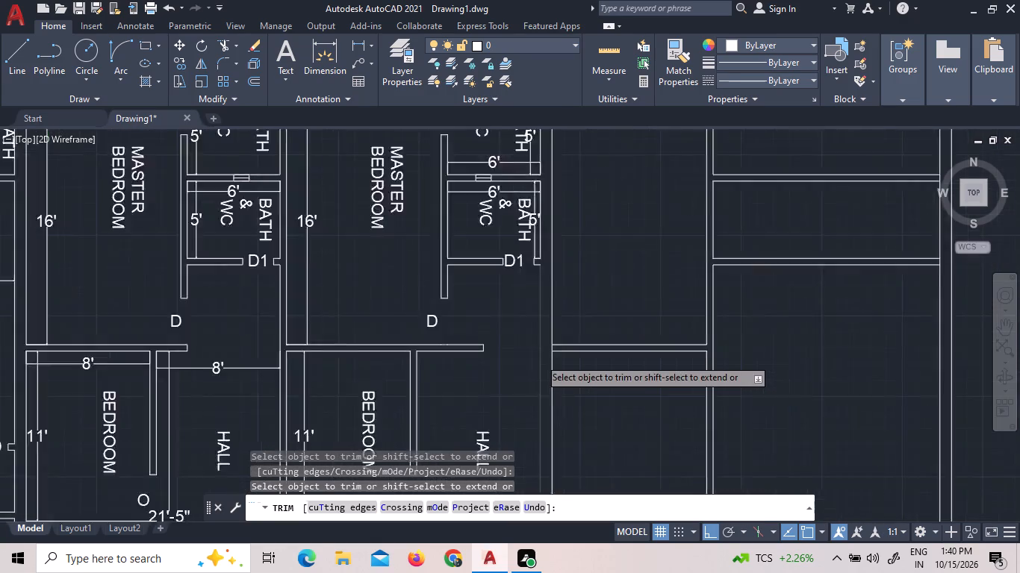
scroll(551, 348, up, 3)
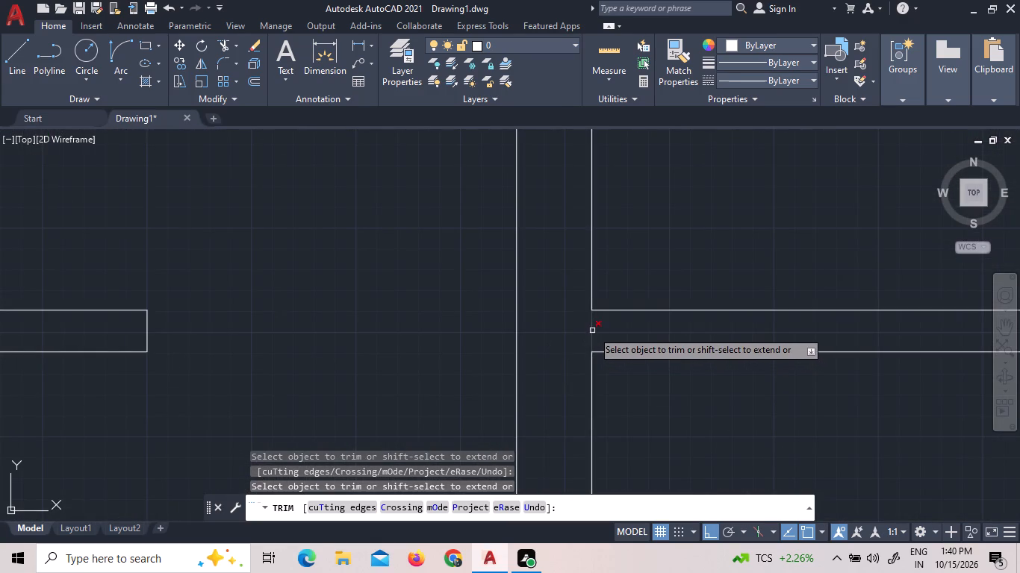
click(592, 331)
scroll(588, 438, down, 6)
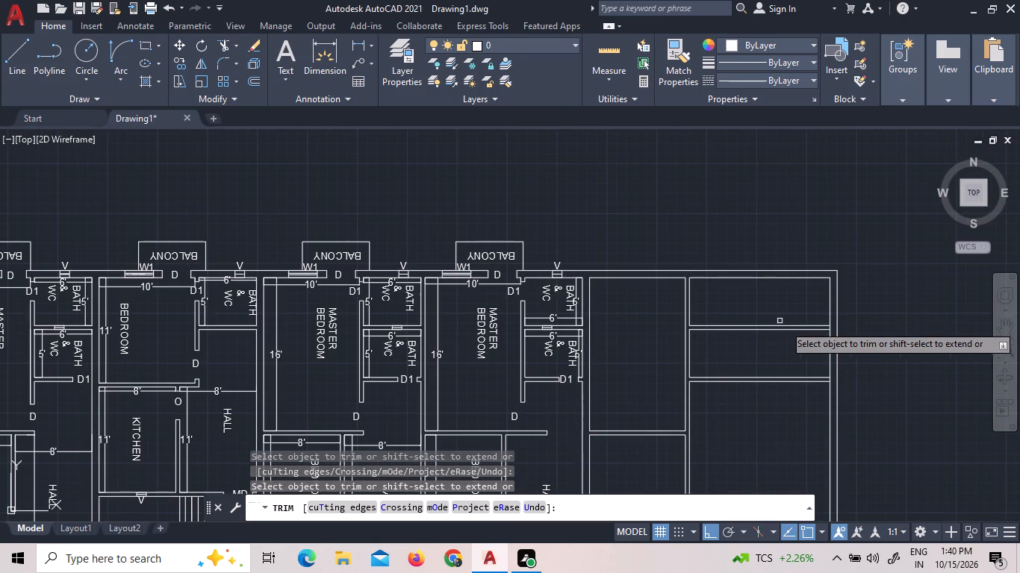
scroll(840, 342, up, 5)
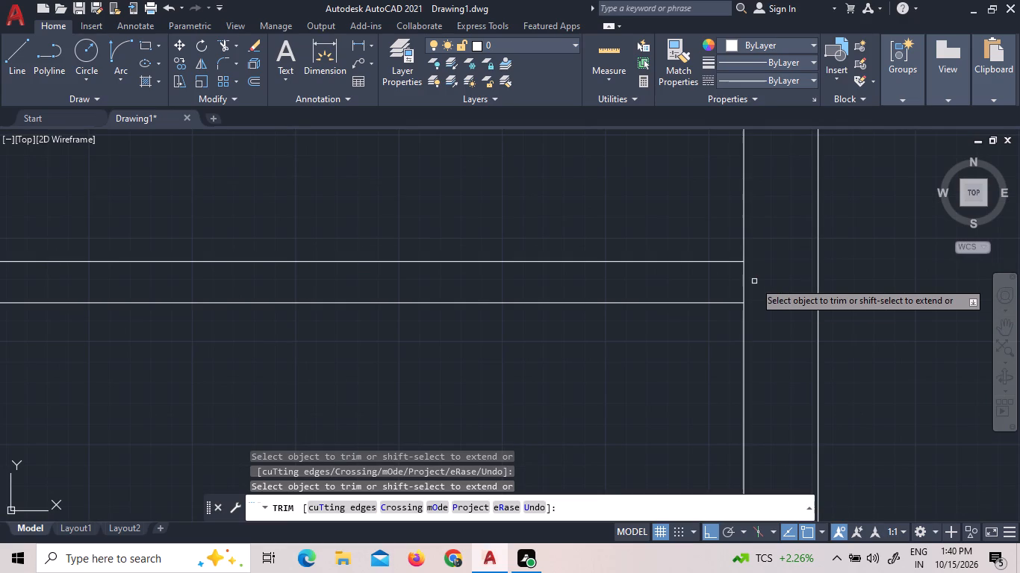
click(743, 278)
scroll(751, 274, down, 3)
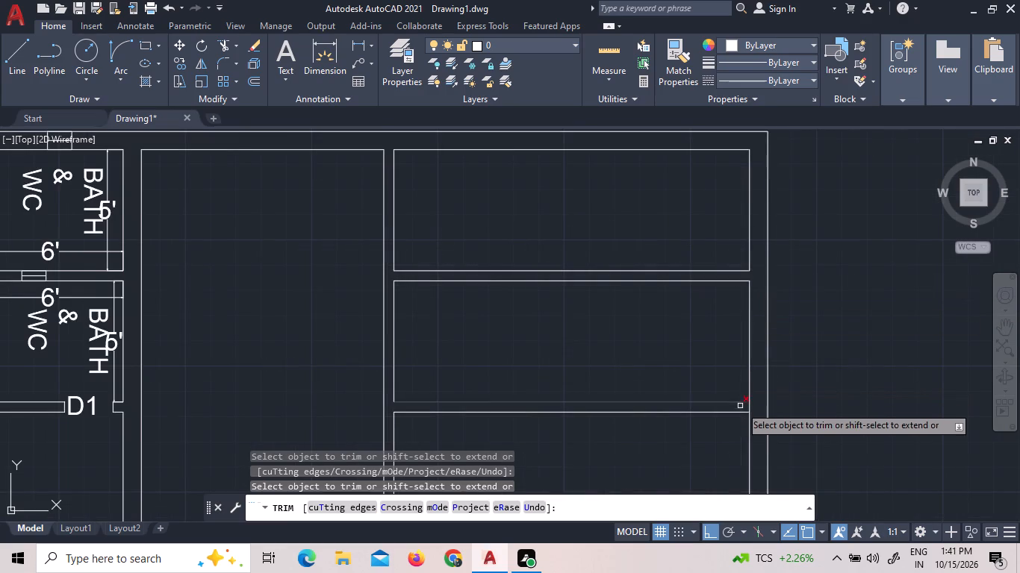
scroll(740, 406, up, 3)
click(777, 404)
right_click(780, 404)
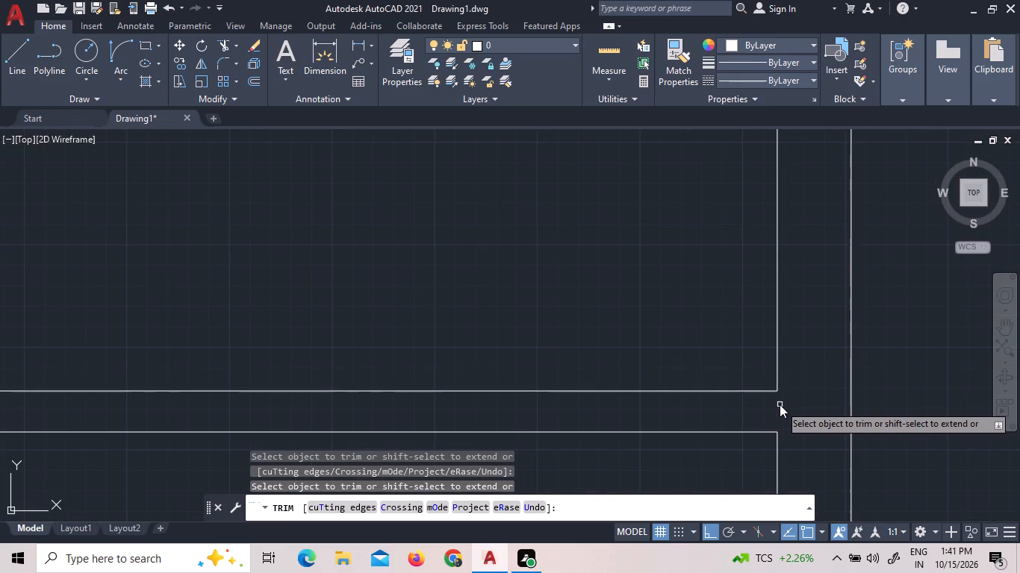
click(836, 198)
Offset the lower line of the end unit's third horizontal partition 11' downward, left of the vertical partition.
scroll(836, 198, down, 4)
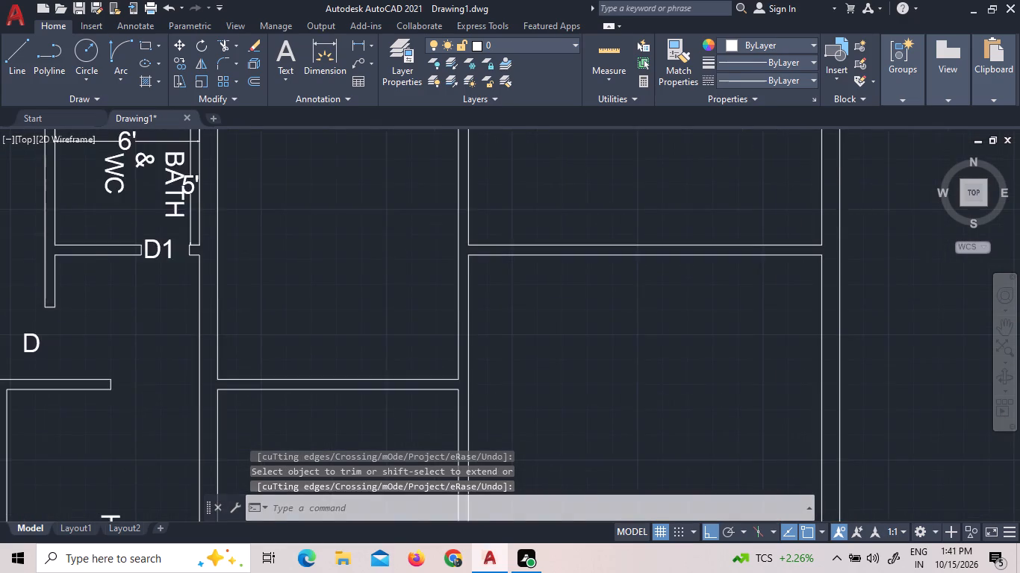
scroll(836, 211, down, 1)
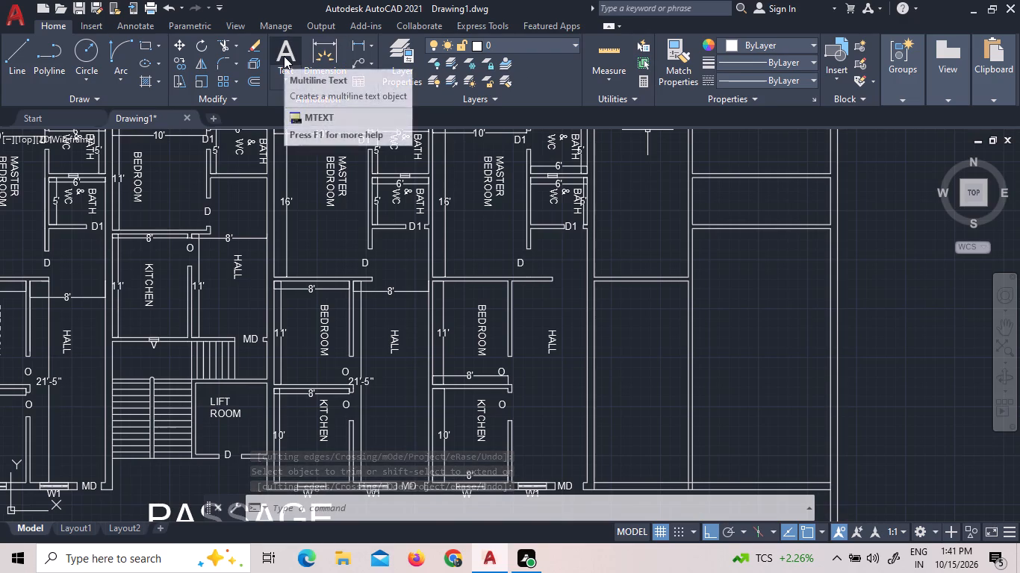
click(249, 83)
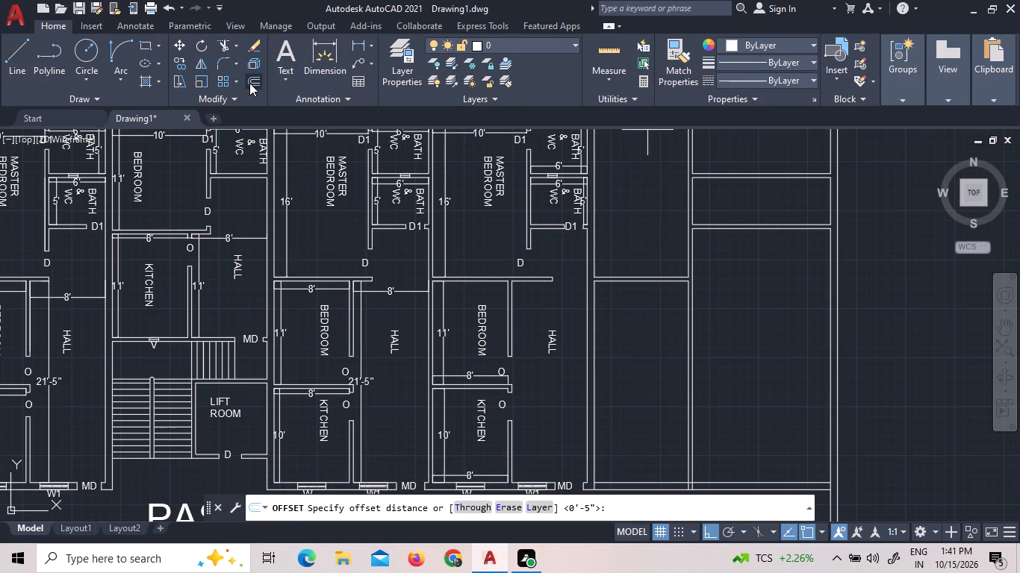
text(11)
key(apostrophe)
key(Return)
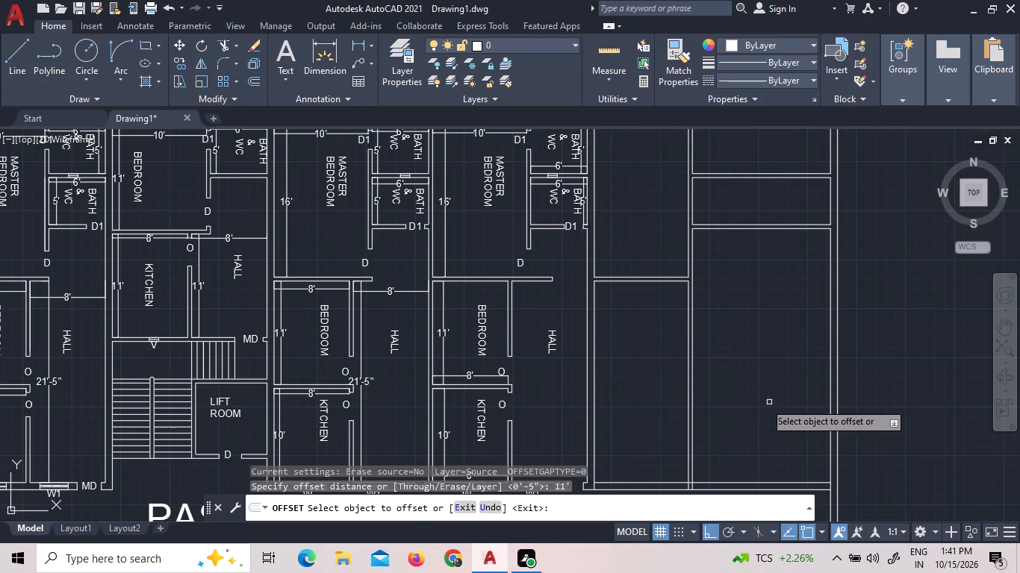
click(628, 282)
click(617, 322)
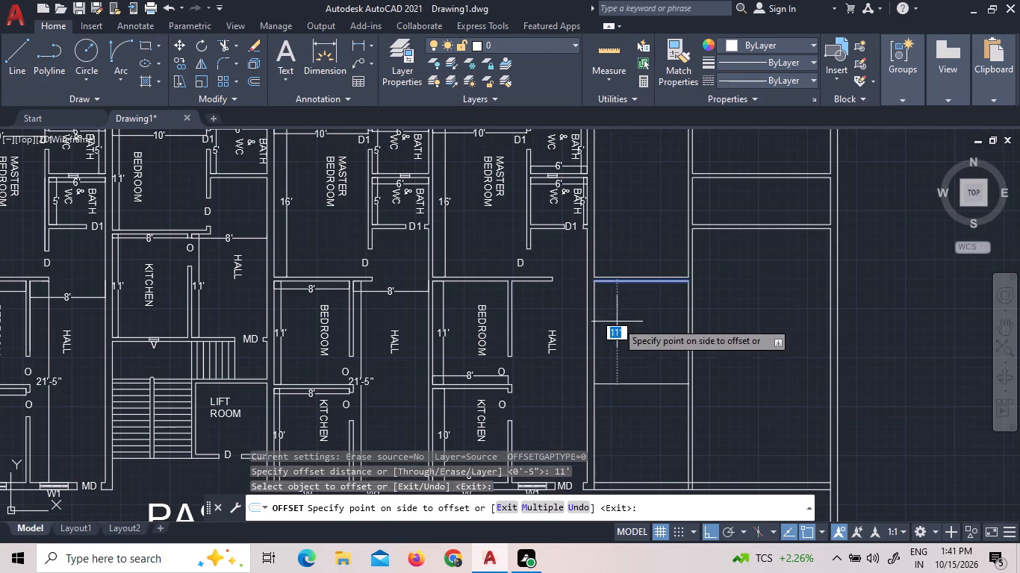
Offset the new horizontal line 5" downward to give the fourth partition its wall thickness.
click(256, 75)
key(5)
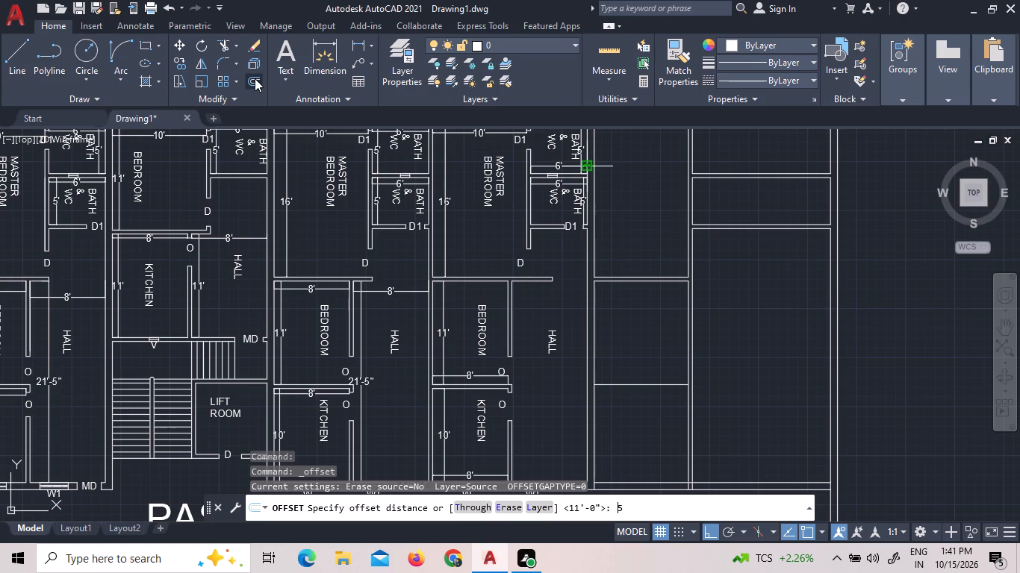
key(shift+quotedbl)
key(Return)
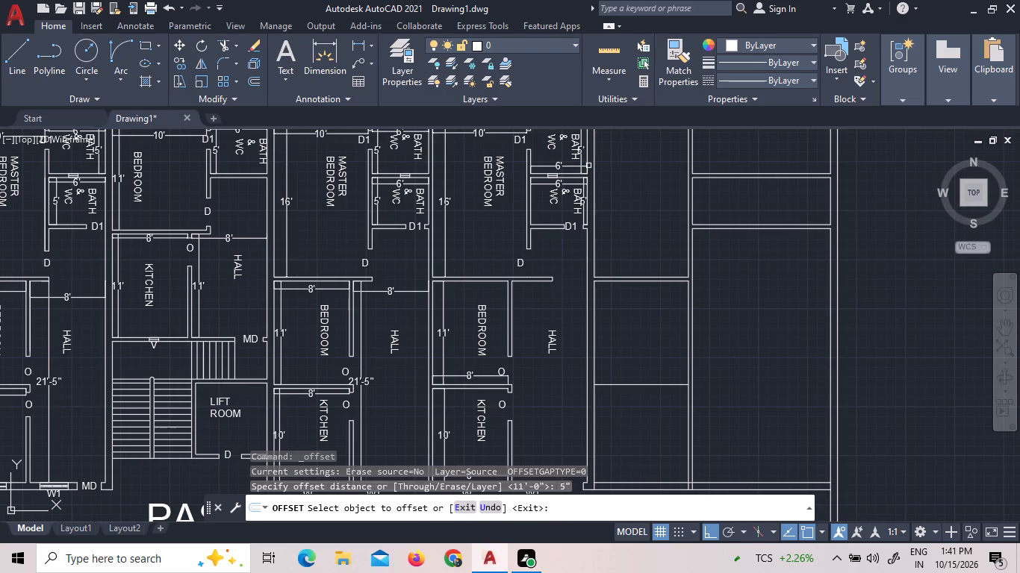
click(635, 383)
click(629, 403)
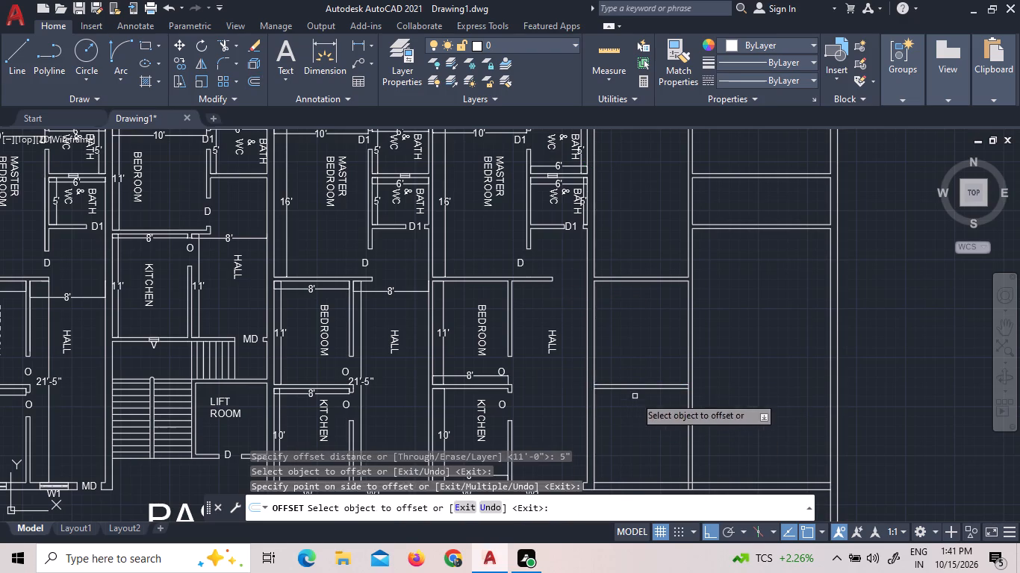
right_click(653, 329)
click(661, 335)
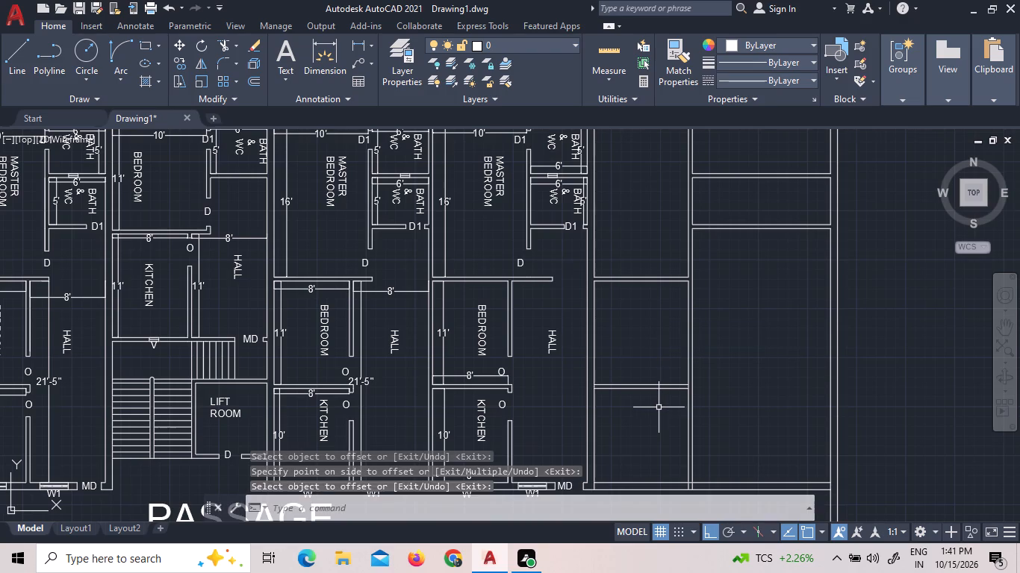
Trim the wall lines between the fourth partition's two faces, opening its junctions with the unit's left wall and the vertical partition.
scroll(659, 407, up, 3)
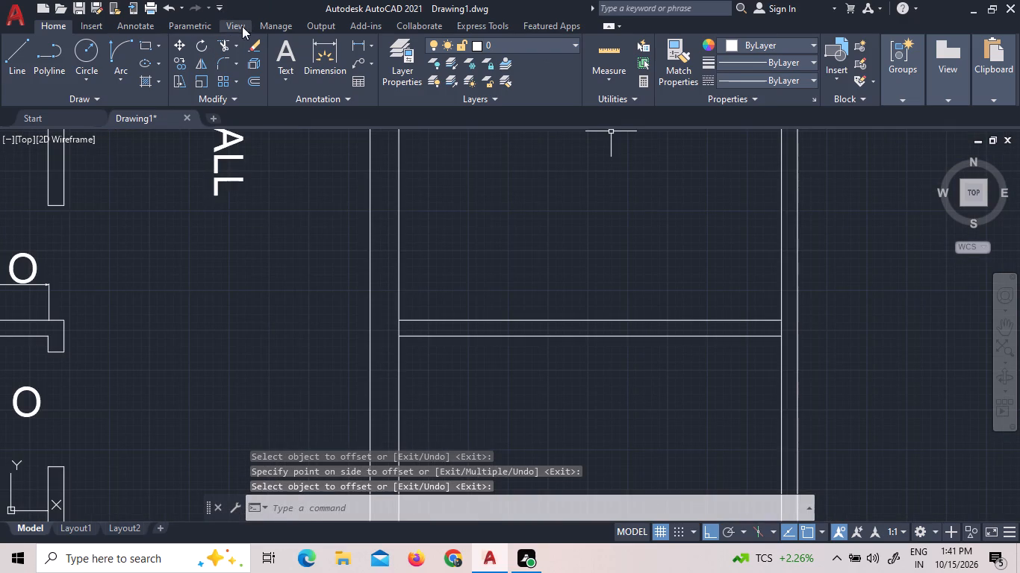
click(222, 46)
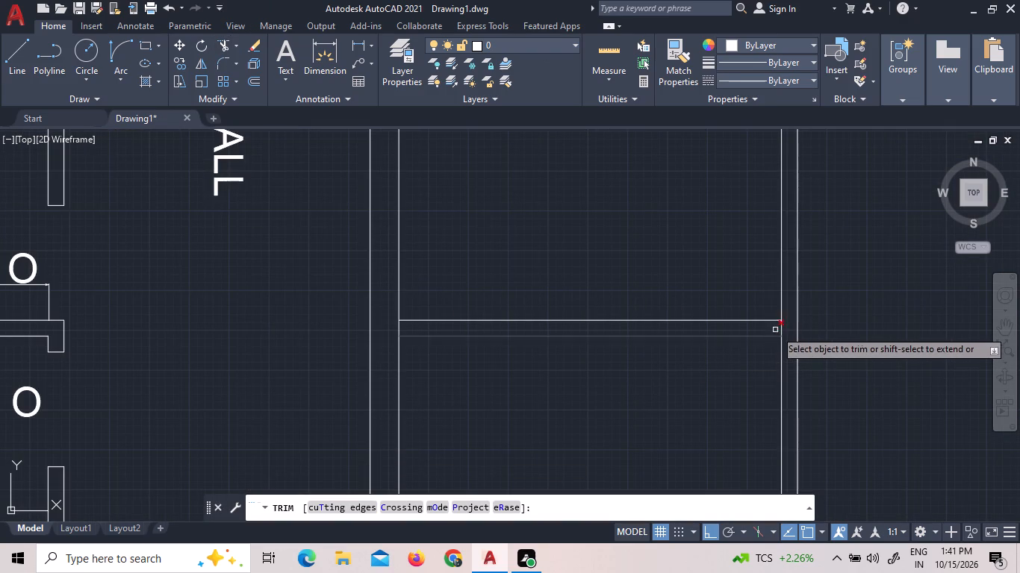
click(783, 330)
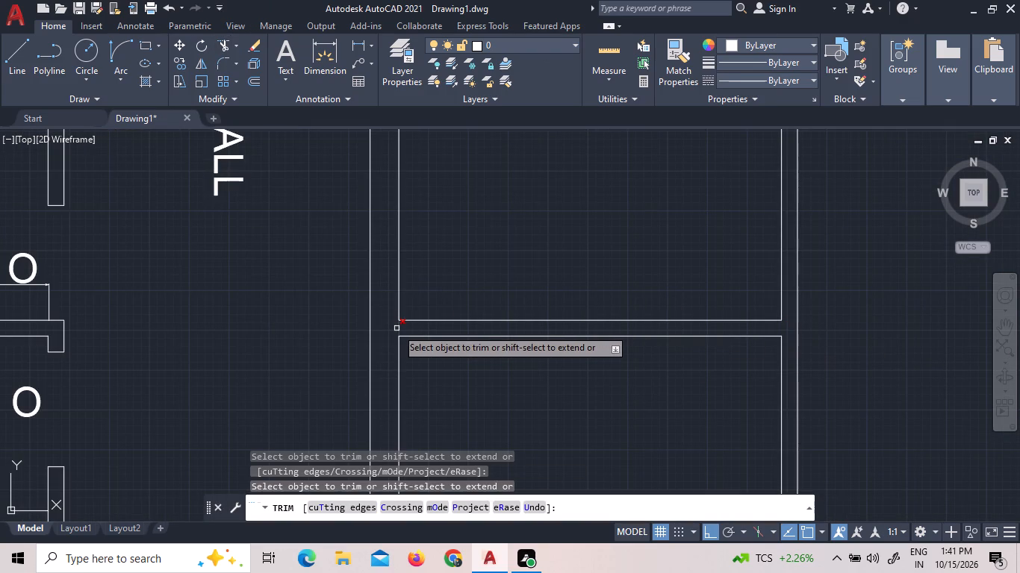
click(397, 328)
Trim the overlapping lines where the end unit's bottom wall meets the left wall and the left face of the vertical partition.
scroll(500, 275, down, 3)
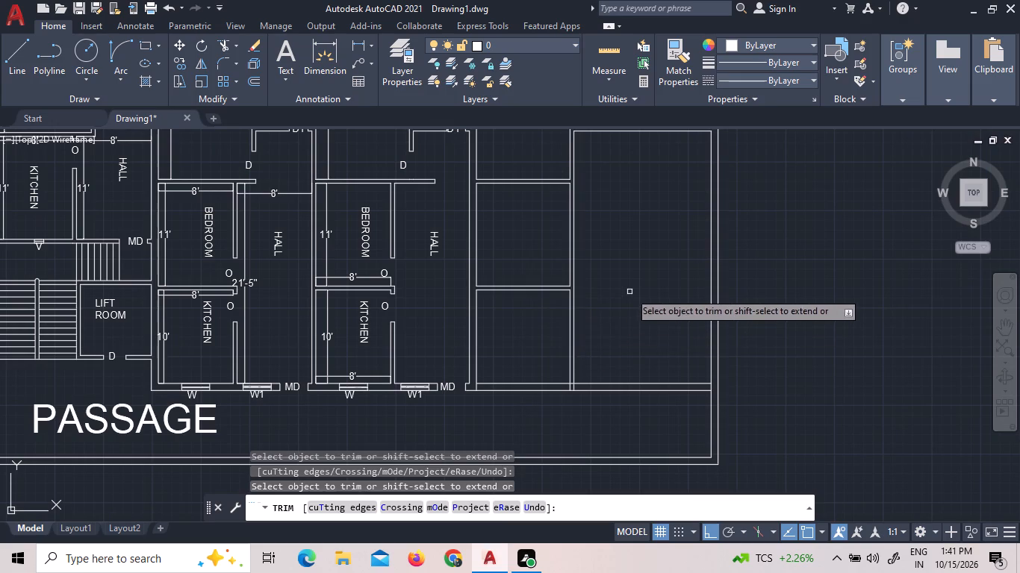
scroll(581, 369, up, 4)
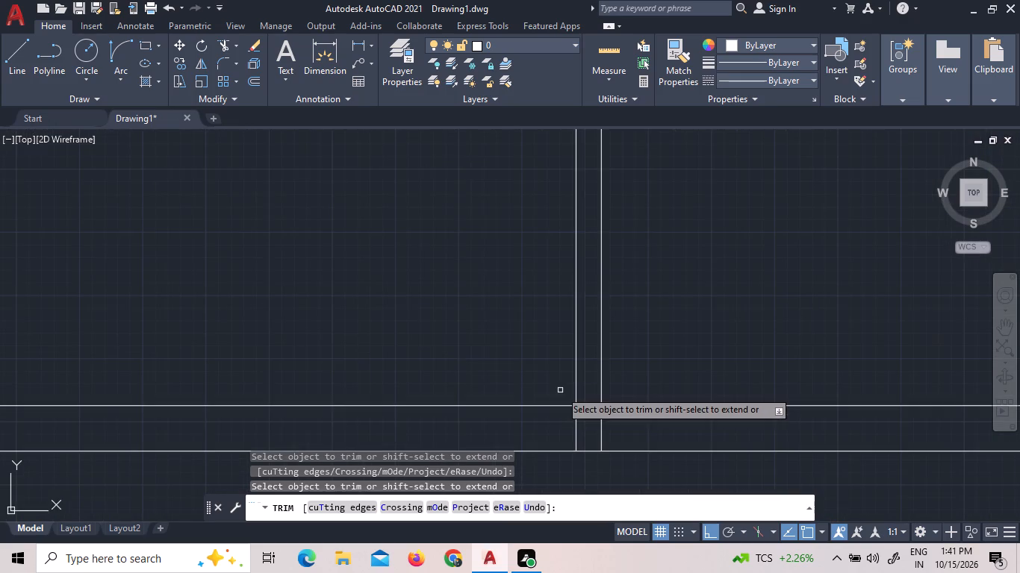
scroll(556, 393, down, 3)
scroll(394, 407, up, 2)
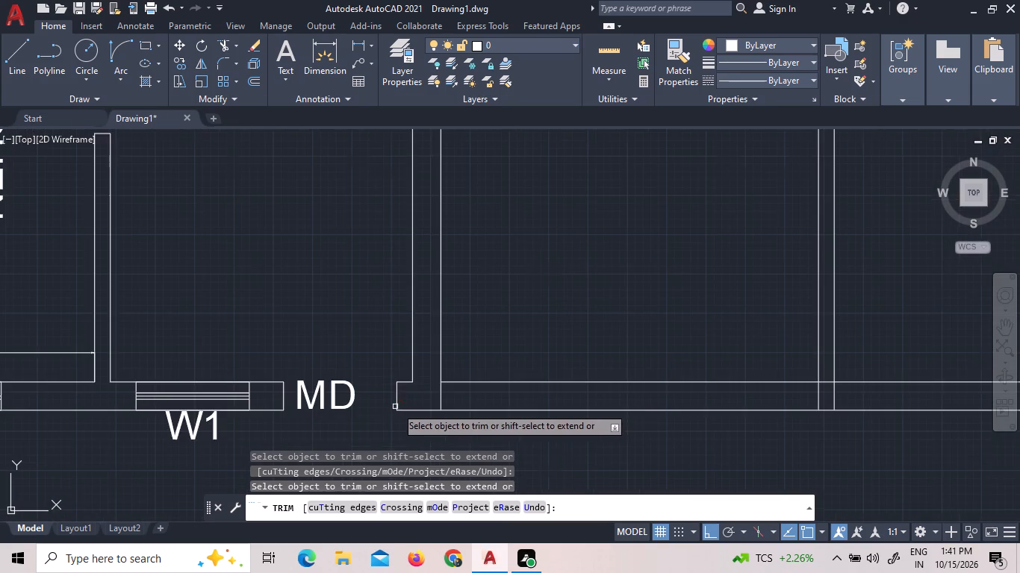
click(440, 398)
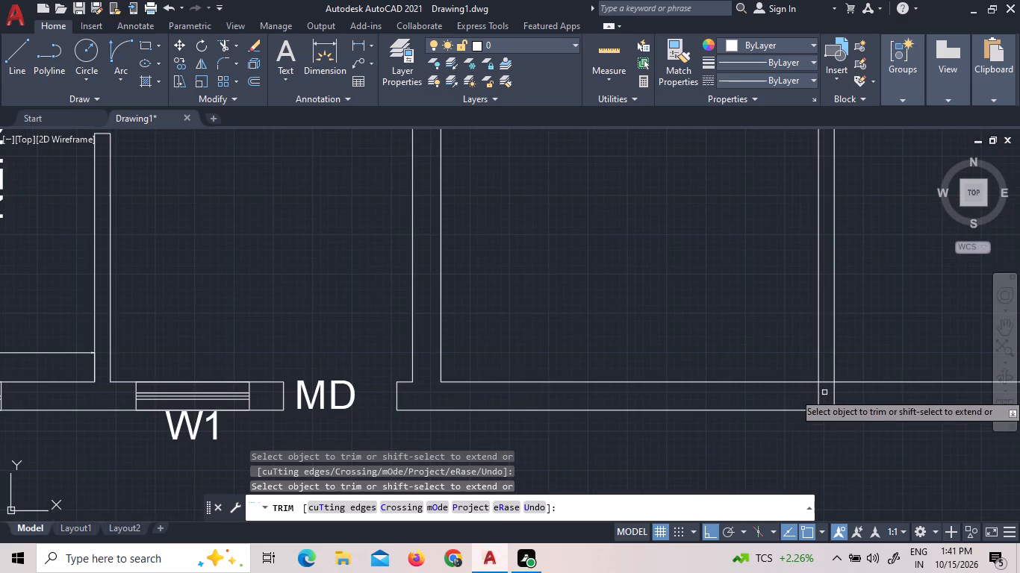
click(819, 393)
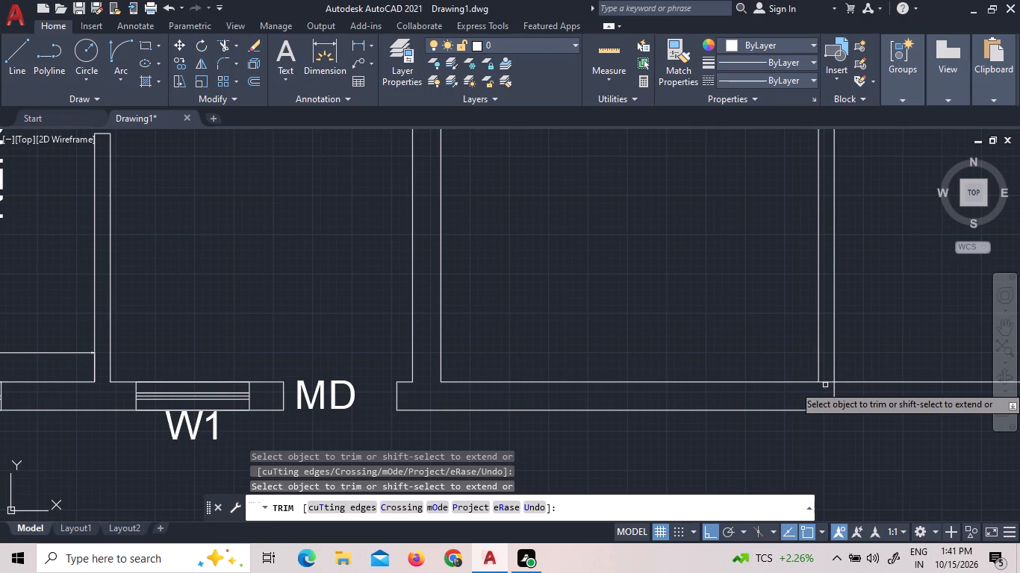
click(827, 382)
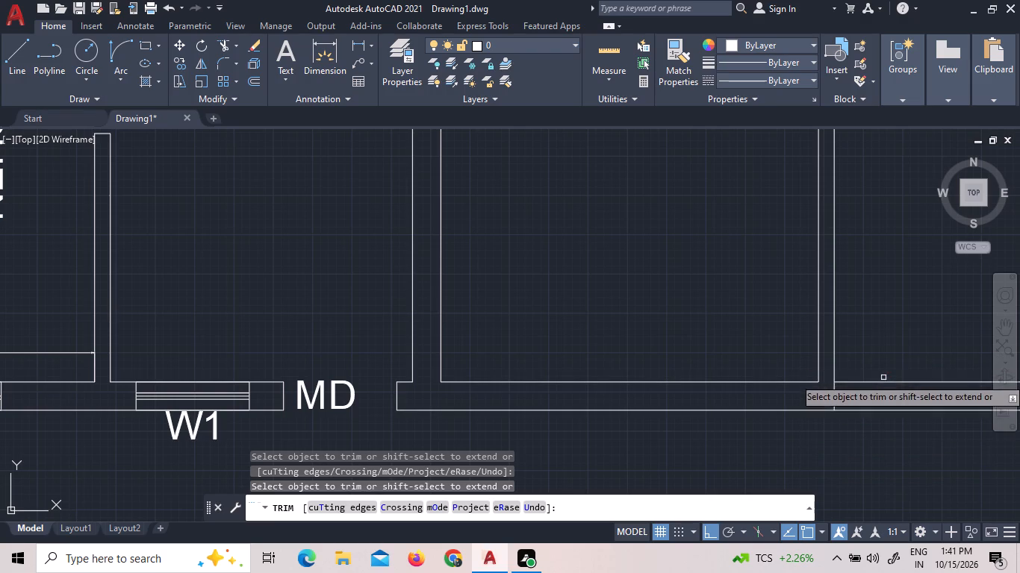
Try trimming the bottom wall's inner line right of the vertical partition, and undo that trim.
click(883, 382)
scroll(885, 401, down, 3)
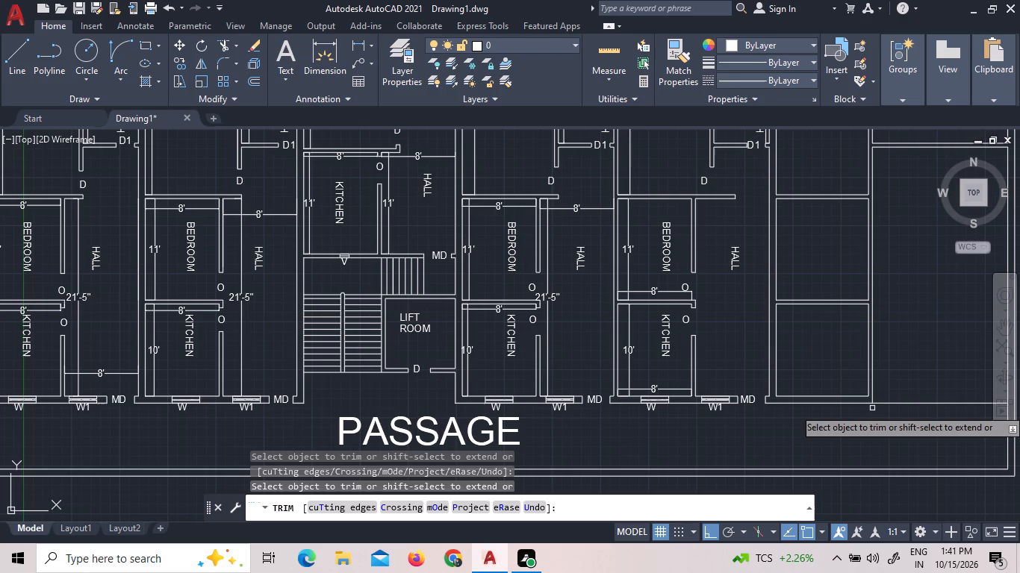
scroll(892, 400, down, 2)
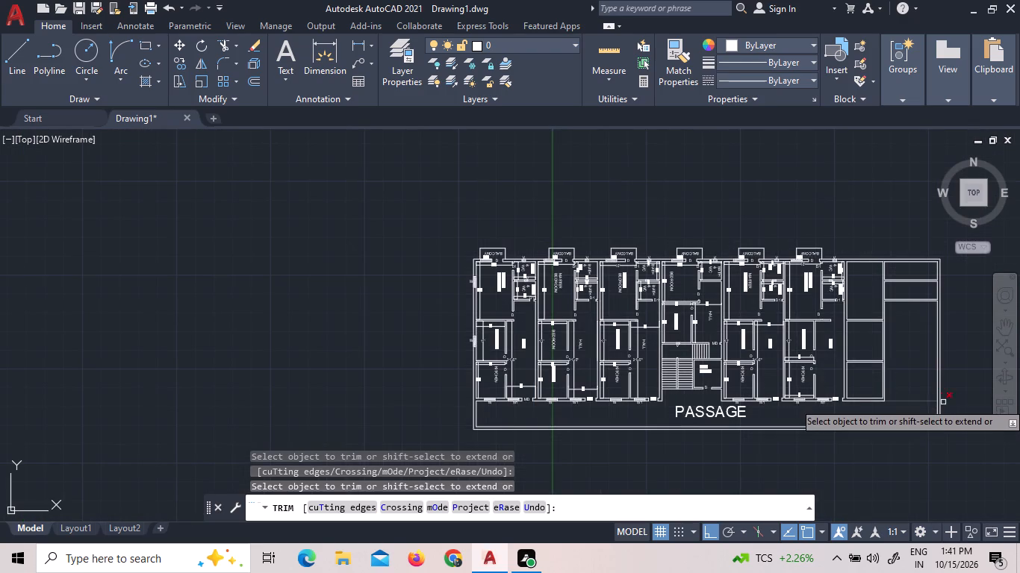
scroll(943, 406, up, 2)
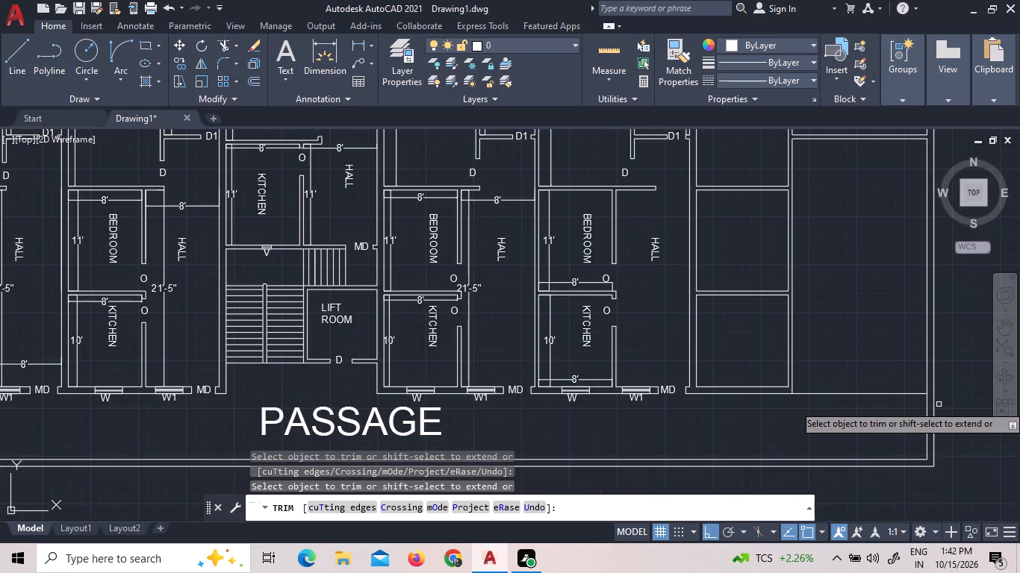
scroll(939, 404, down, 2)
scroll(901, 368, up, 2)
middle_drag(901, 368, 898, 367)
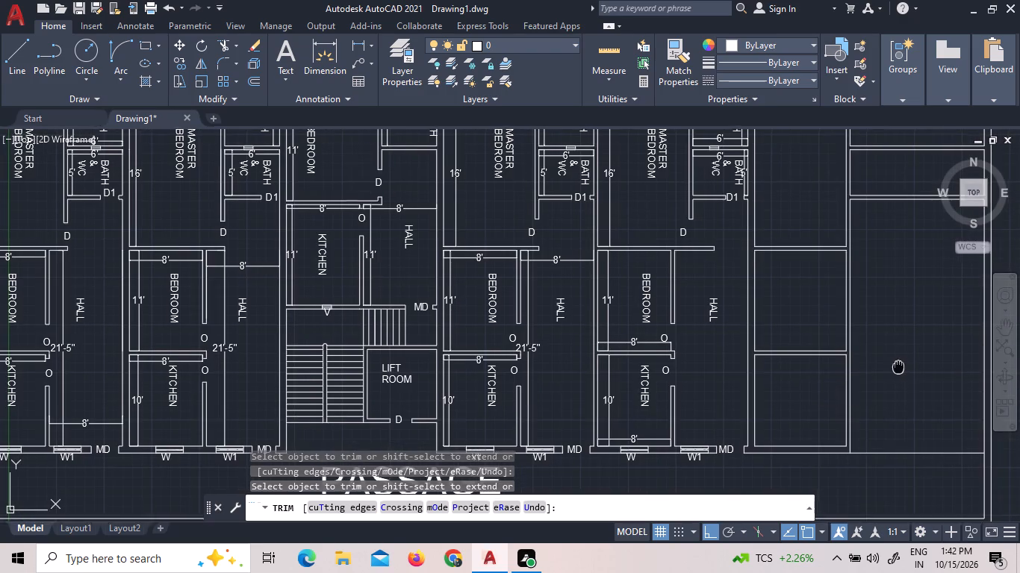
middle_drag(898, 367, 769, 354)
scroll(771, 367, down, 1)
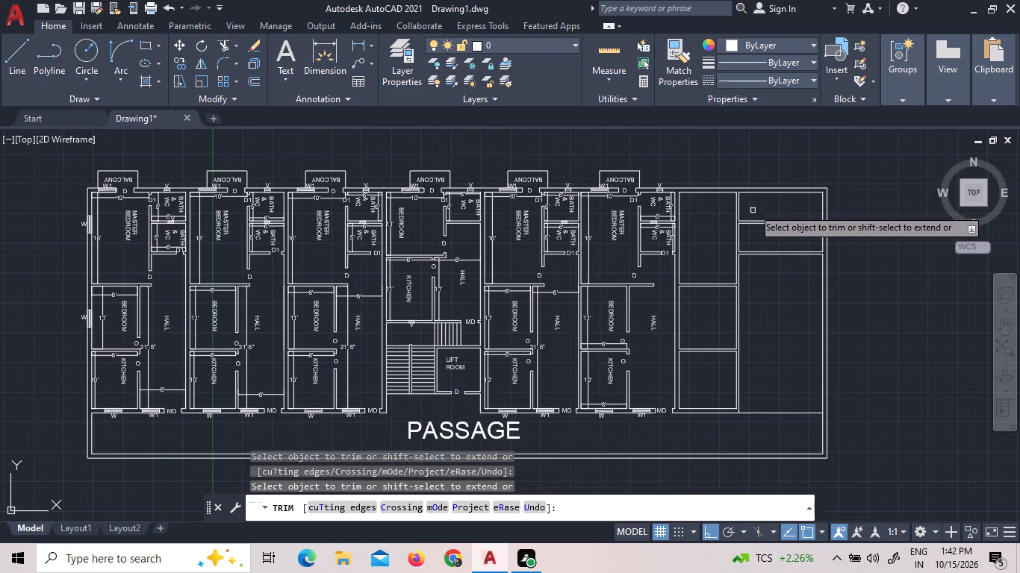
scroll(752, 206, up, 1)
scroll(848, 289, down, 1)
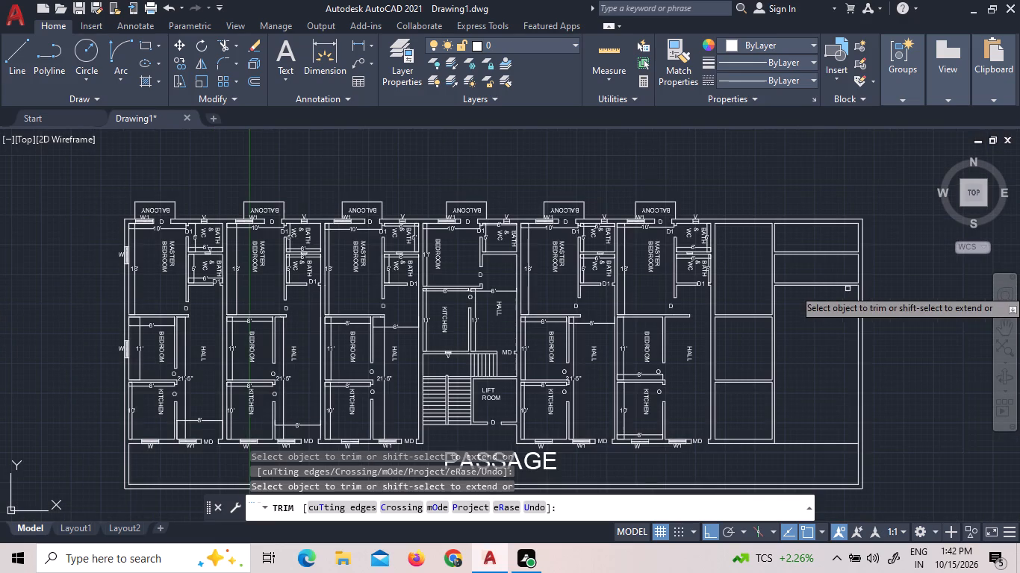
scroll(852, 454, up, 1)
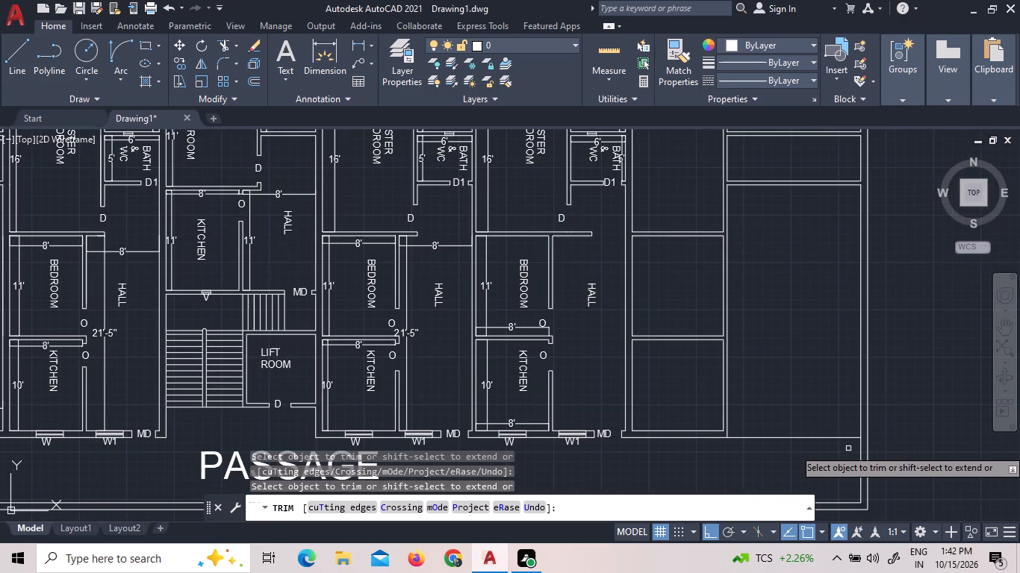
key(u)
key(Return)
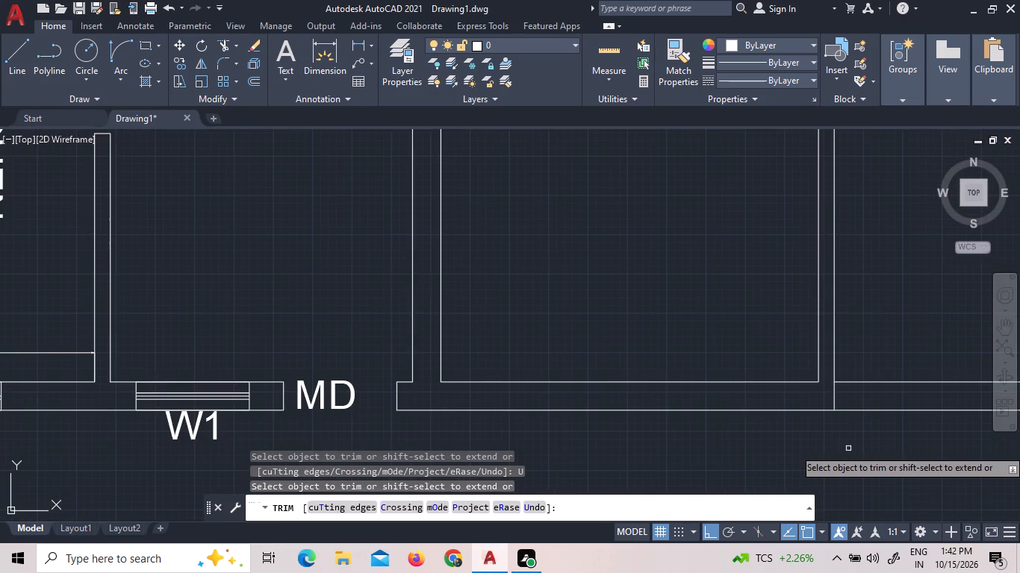
Quick-measure around the end unit's upper rooms and top wall.
scroll(848, 448, down, 5)
scroll(892, 354, up, 2)
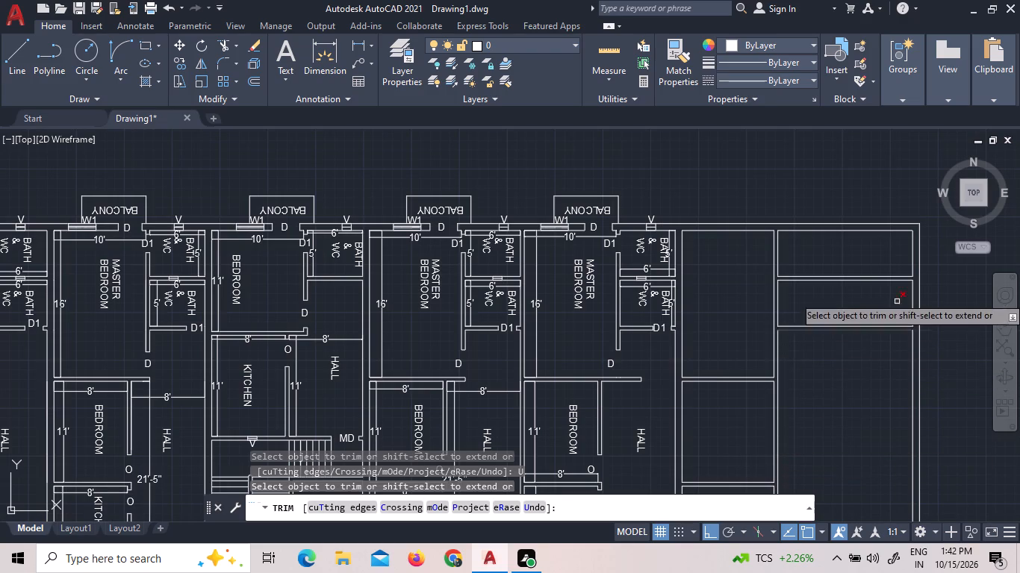
scroll(918, 237, up, 1)
right_click(868, 260)
click(876, 269)
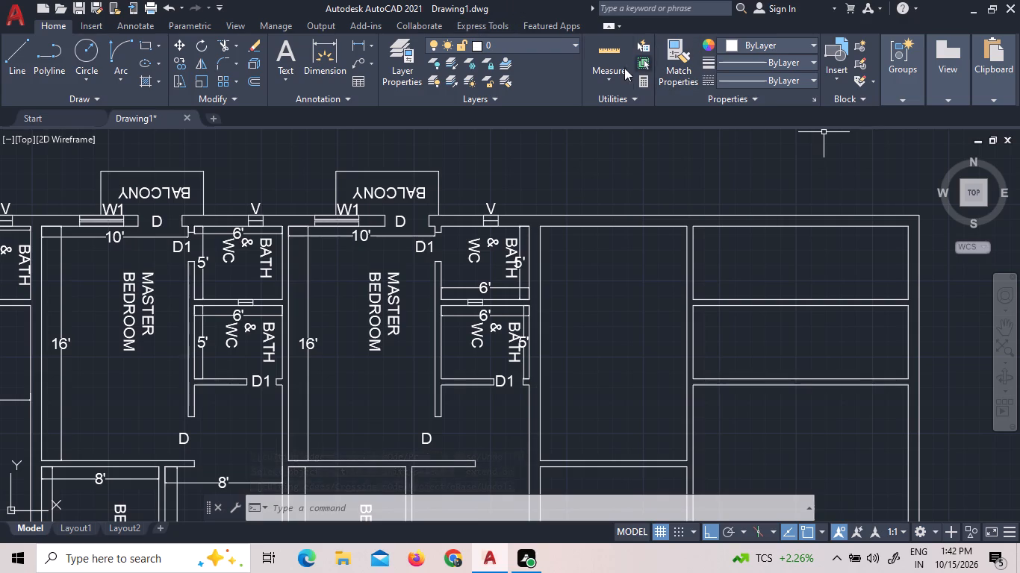
click(601, 49)
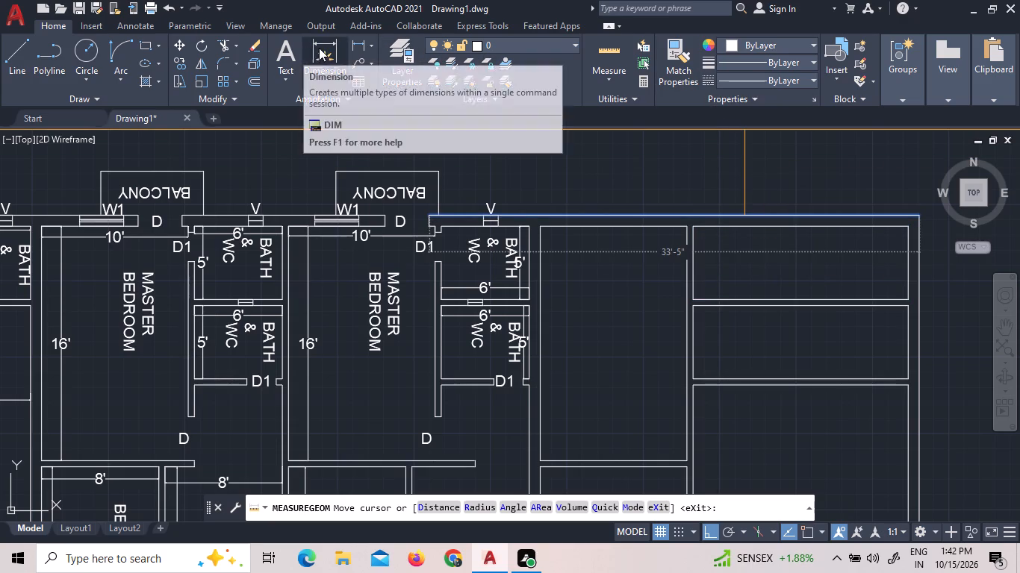
Offset the vertical partition's right face 6' to the right in each of the end unit's two upper right-hand rooms.
click(250, 81)
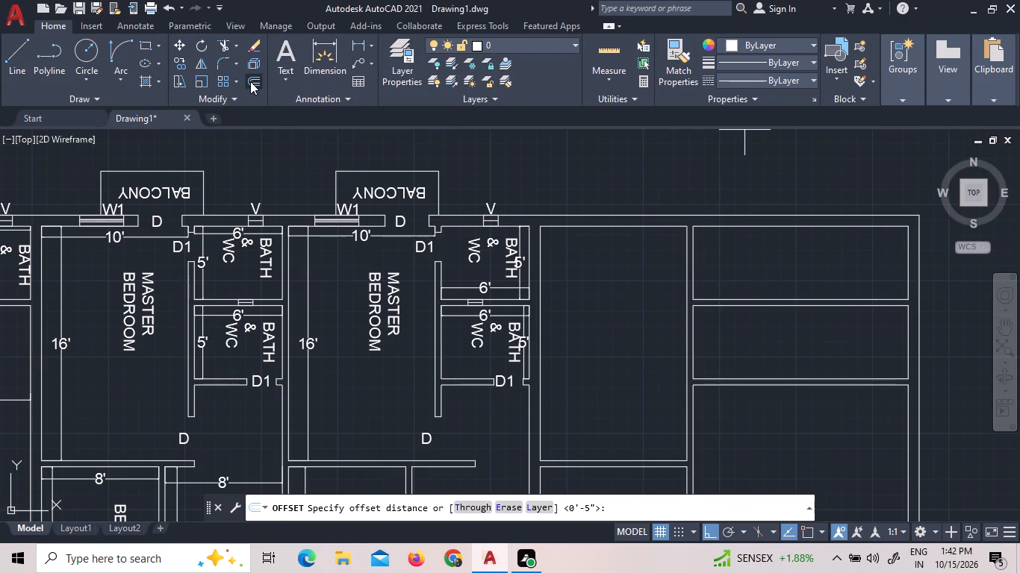
key(6)
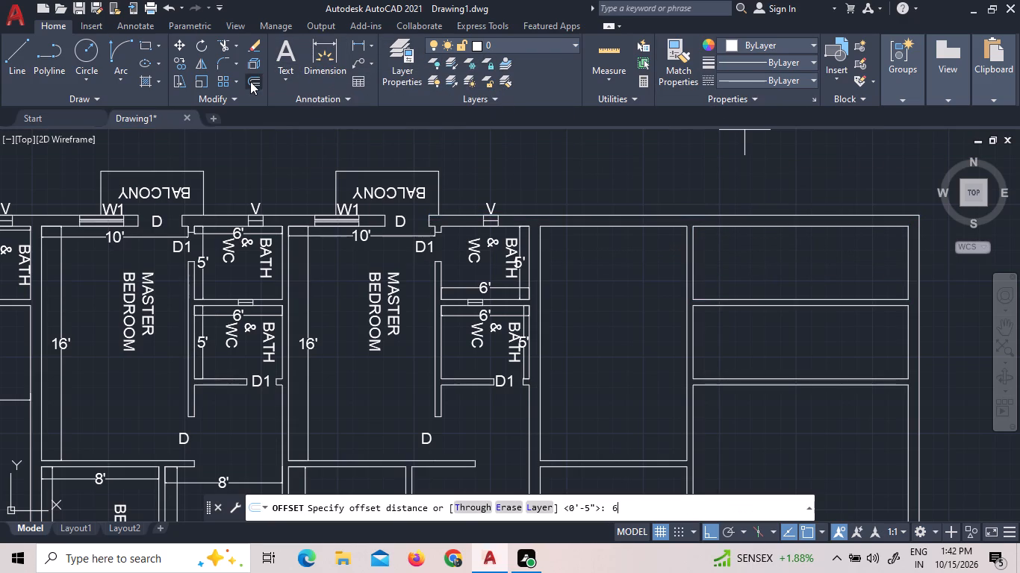
key(apostrophe)
key(Return)
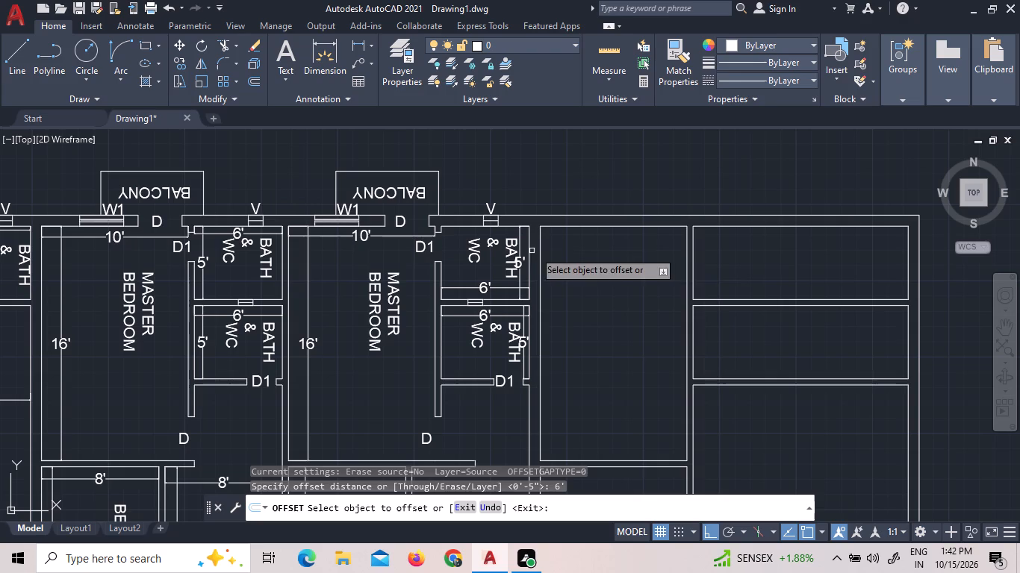
click(694, 260)
click(711, 263)
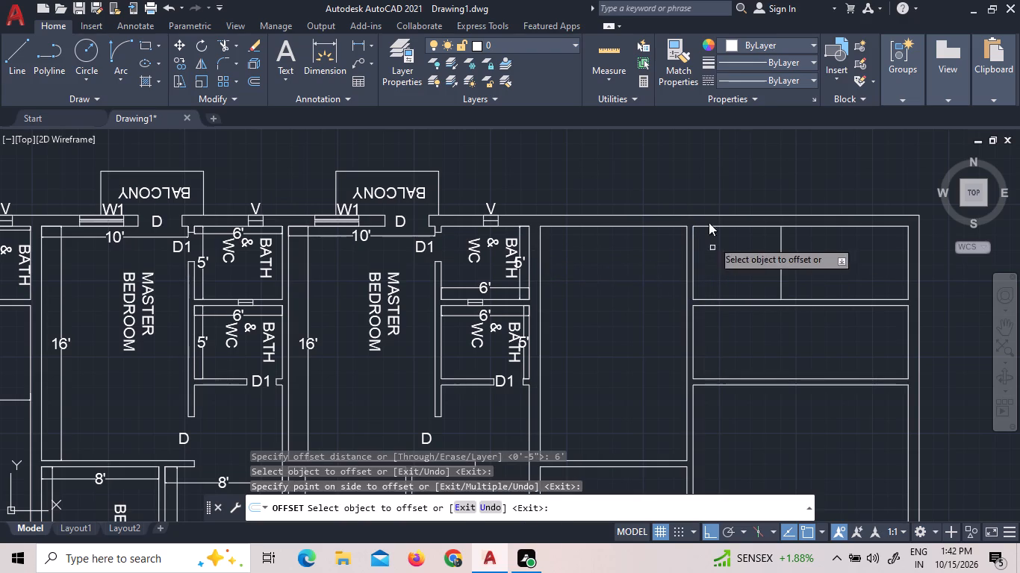
click(618, 61)
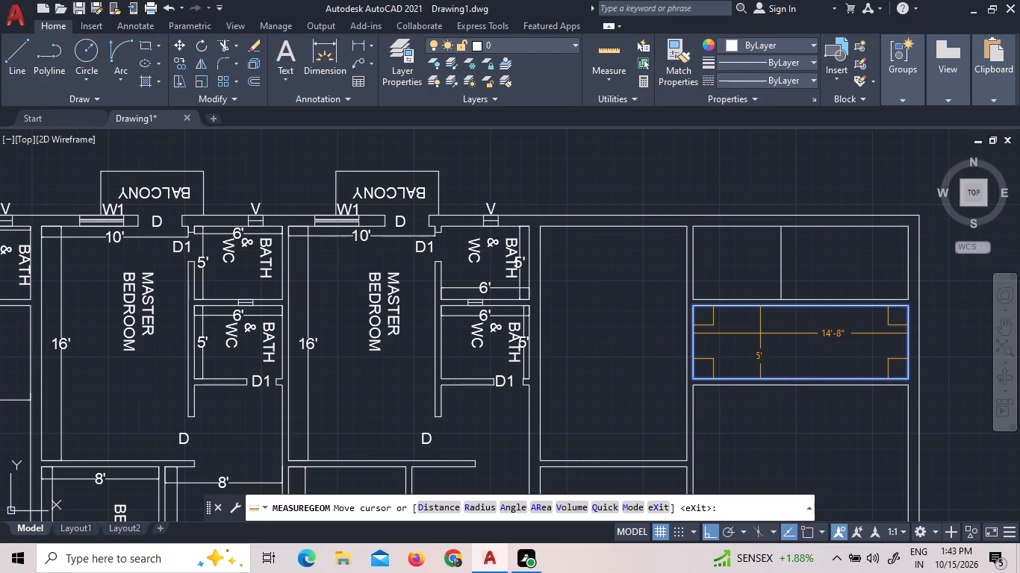
click(260, 83)
key(Return)
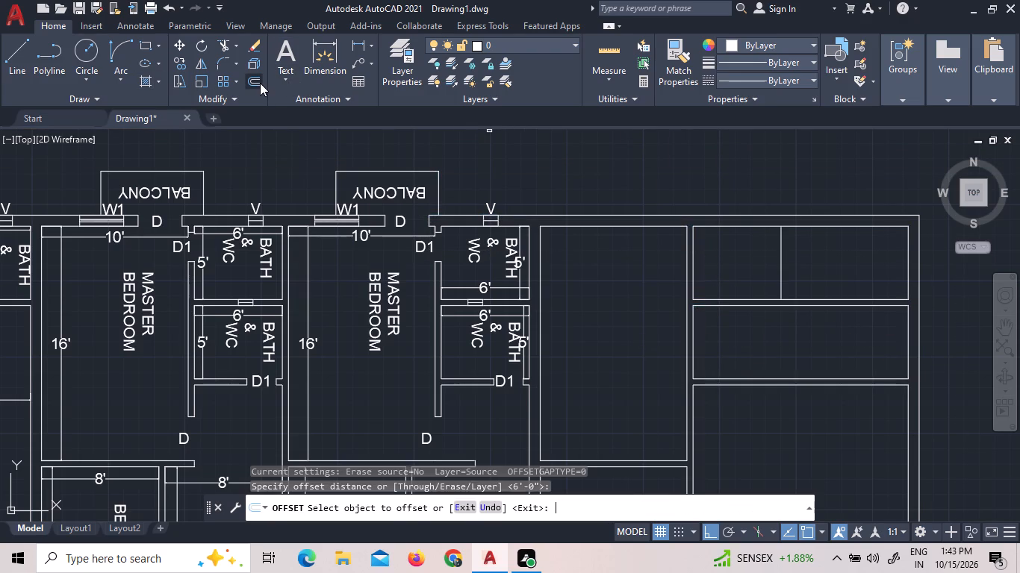
click(694, 335)
click(718, 338)
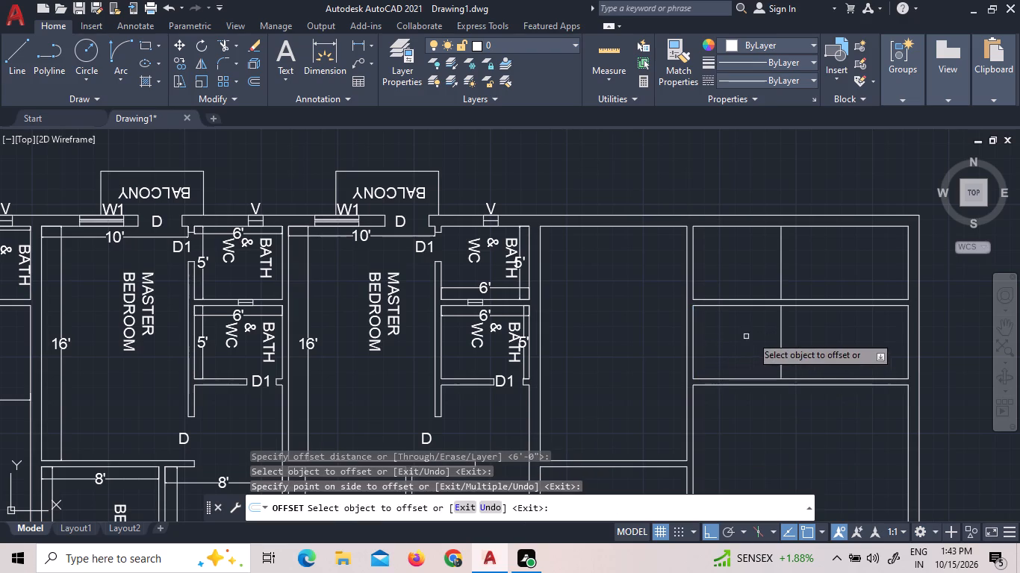
right_click(788, 328)
click(803, 338)
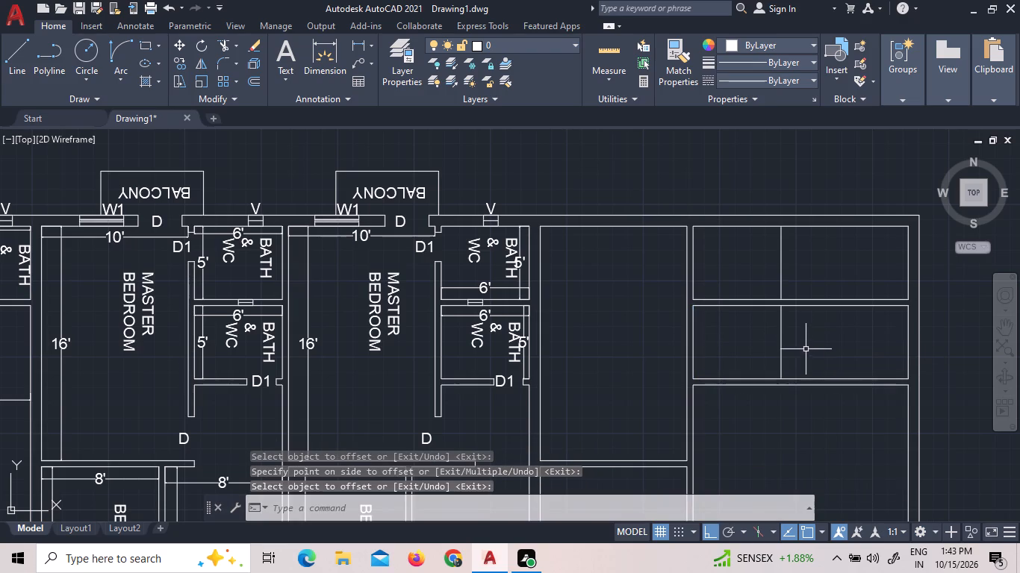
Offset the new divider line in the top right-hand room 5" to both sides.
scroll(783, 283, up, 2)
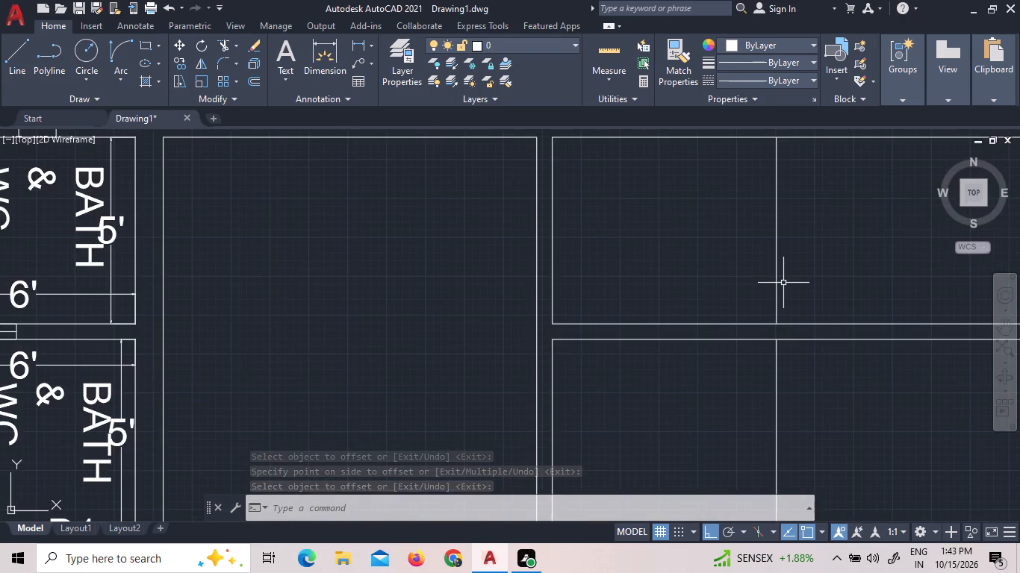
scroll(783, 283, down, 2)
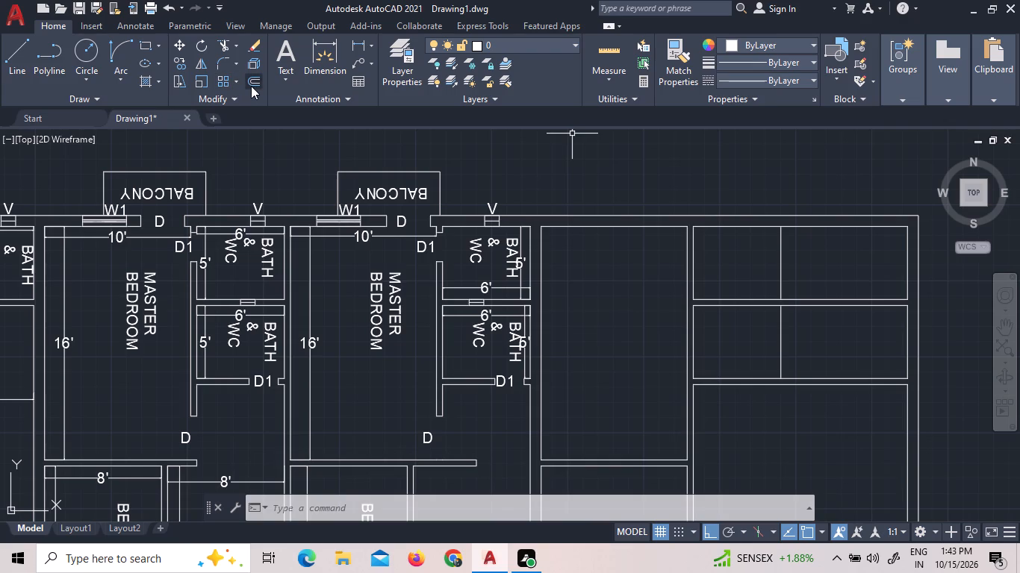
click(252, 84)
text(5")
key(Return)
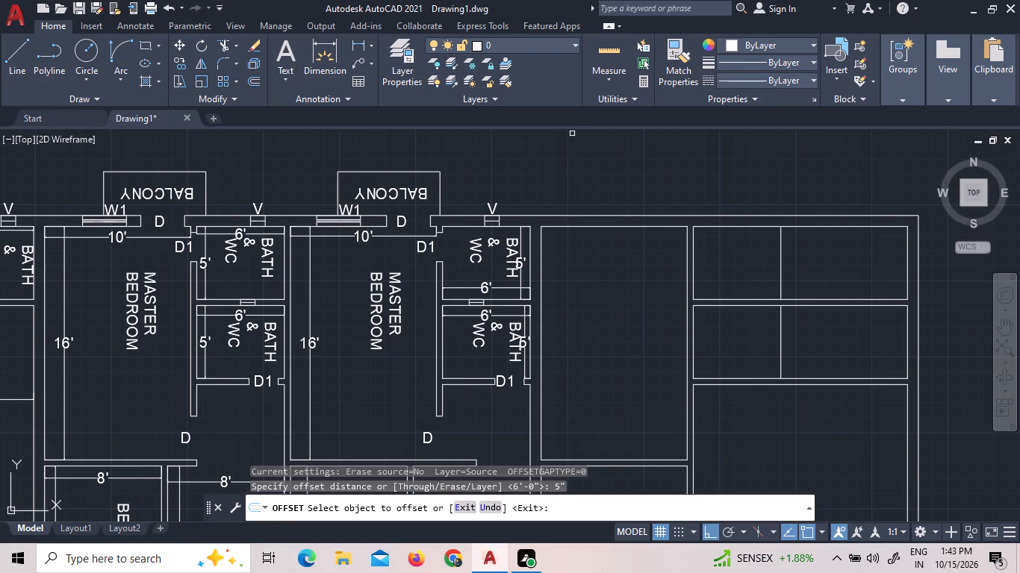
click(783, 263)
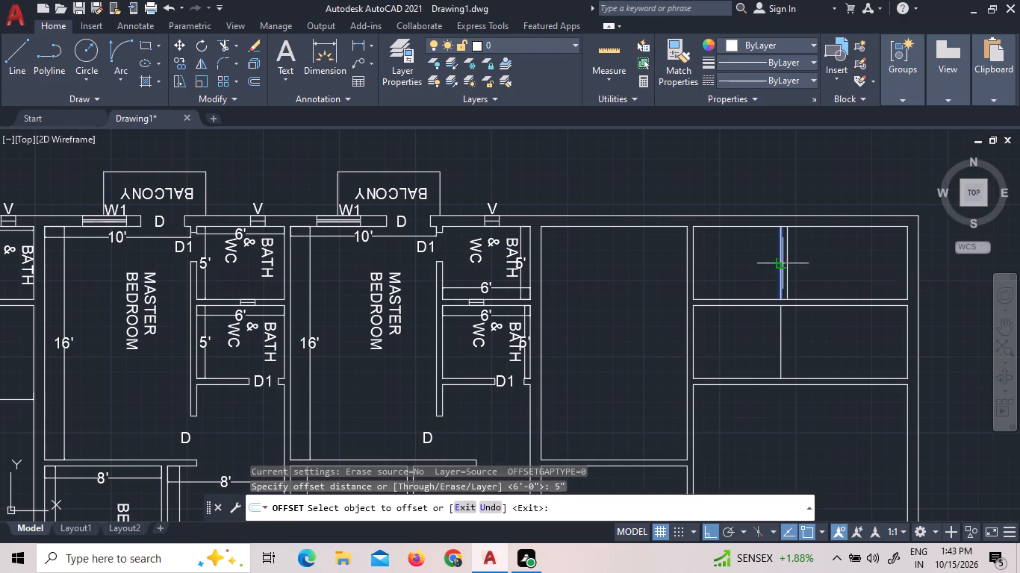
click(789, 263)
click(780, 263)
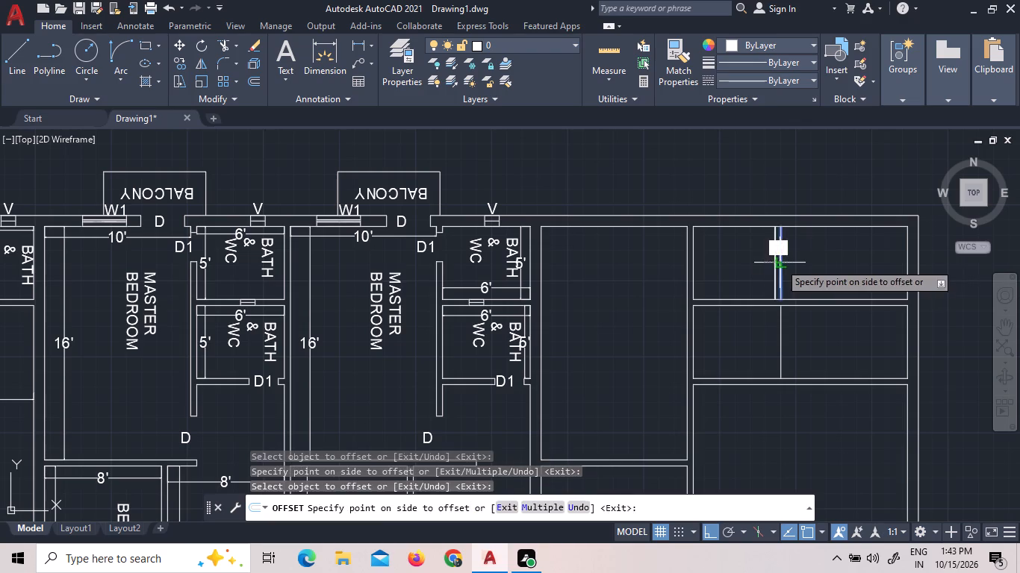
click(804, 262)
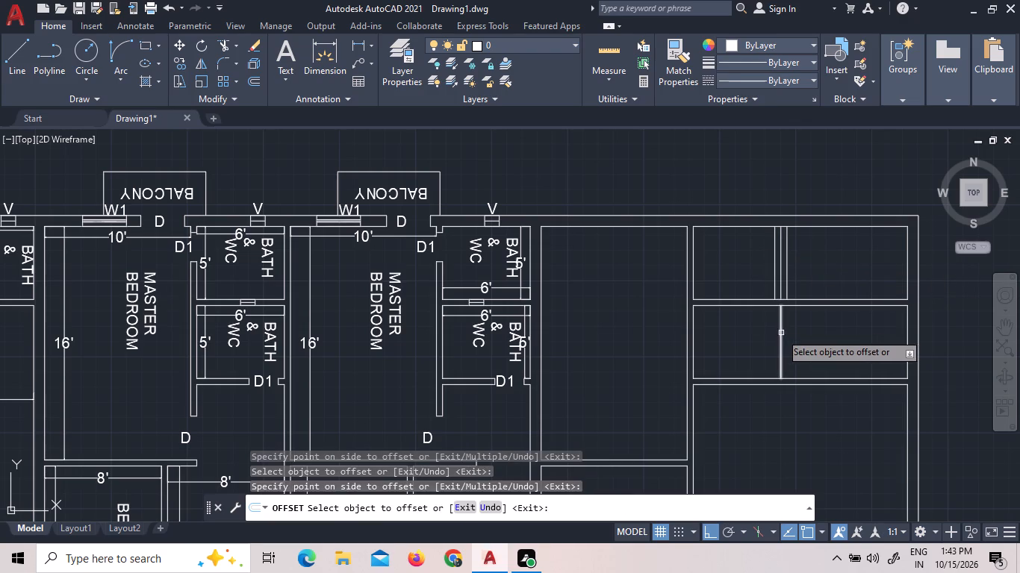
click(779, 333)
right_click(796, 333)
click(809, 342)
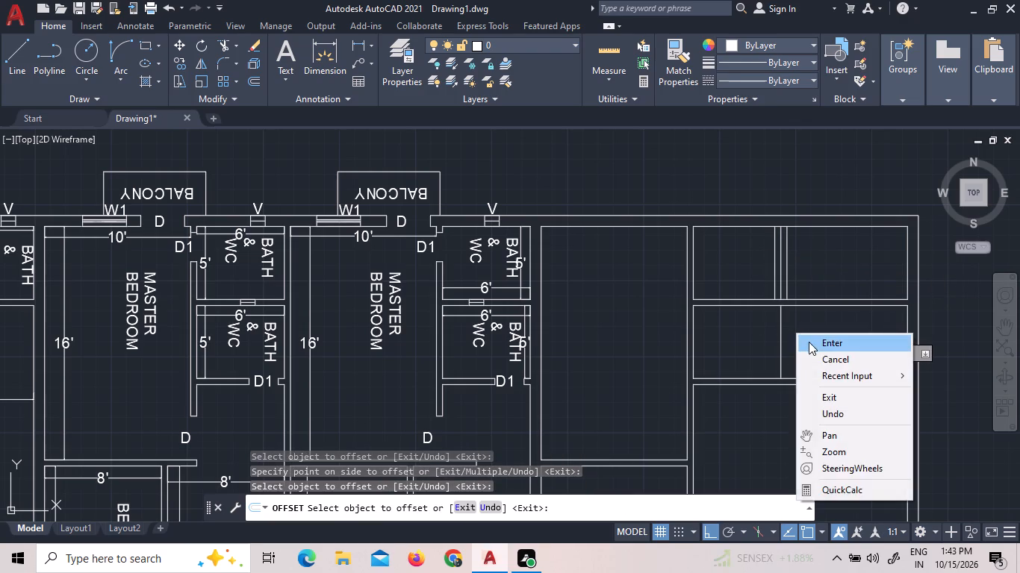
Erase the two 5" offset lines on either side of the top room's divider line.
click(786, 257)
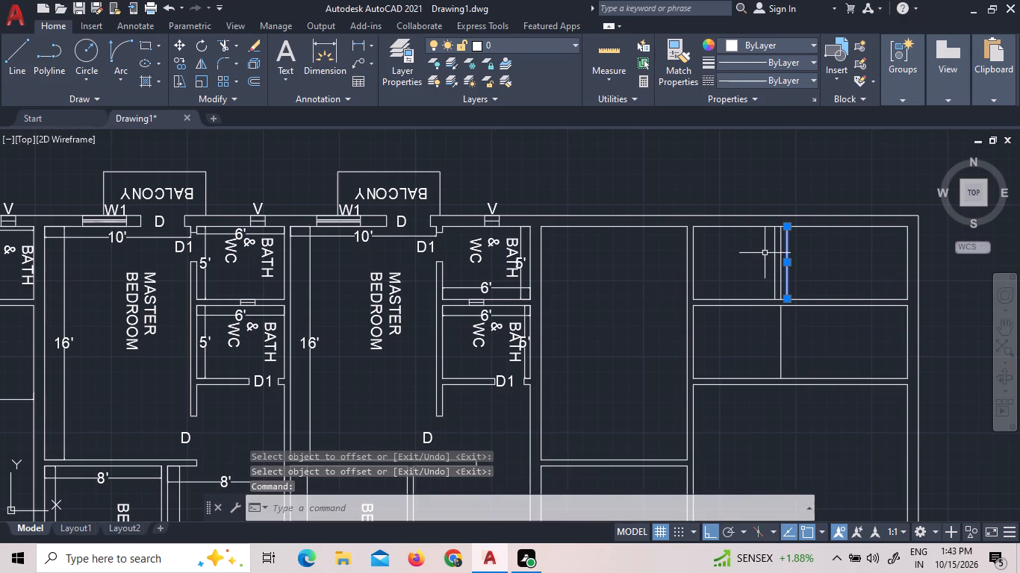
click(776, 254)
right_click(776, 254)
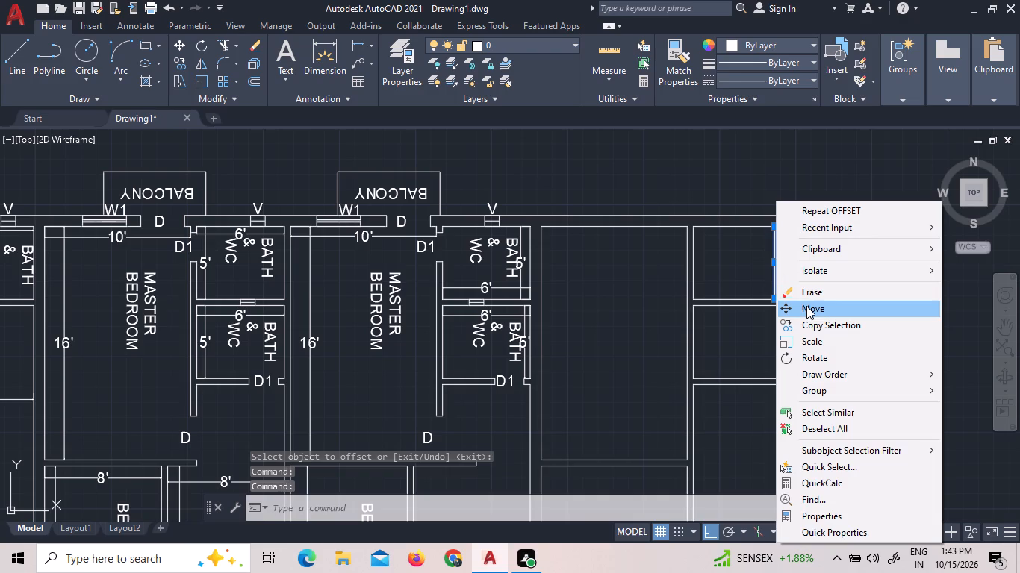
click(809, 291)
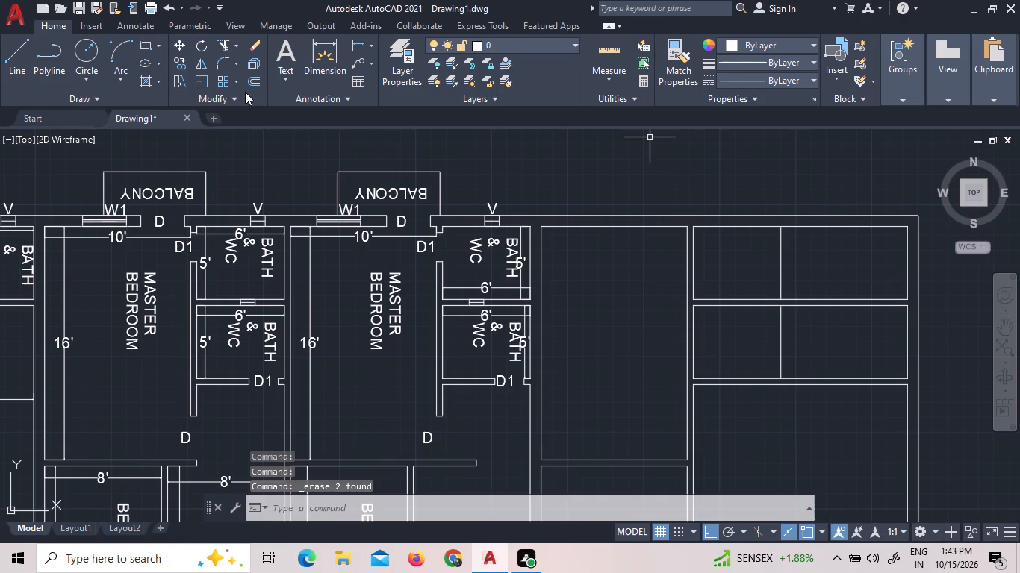
Offset the divider lines in both upper right-hand rooms 9" to the right as the wall's second face.
click(258, 77)
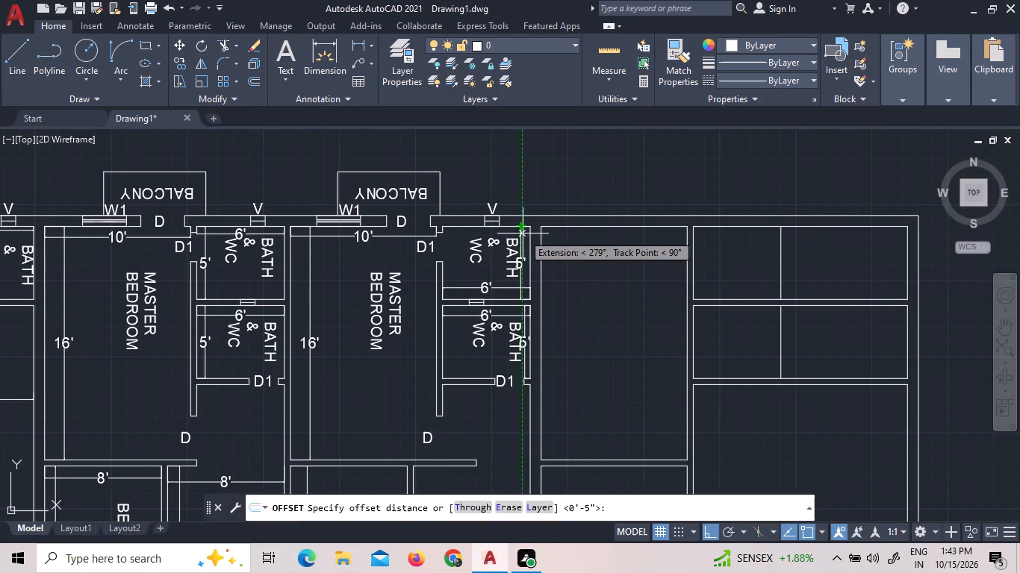
key(9)
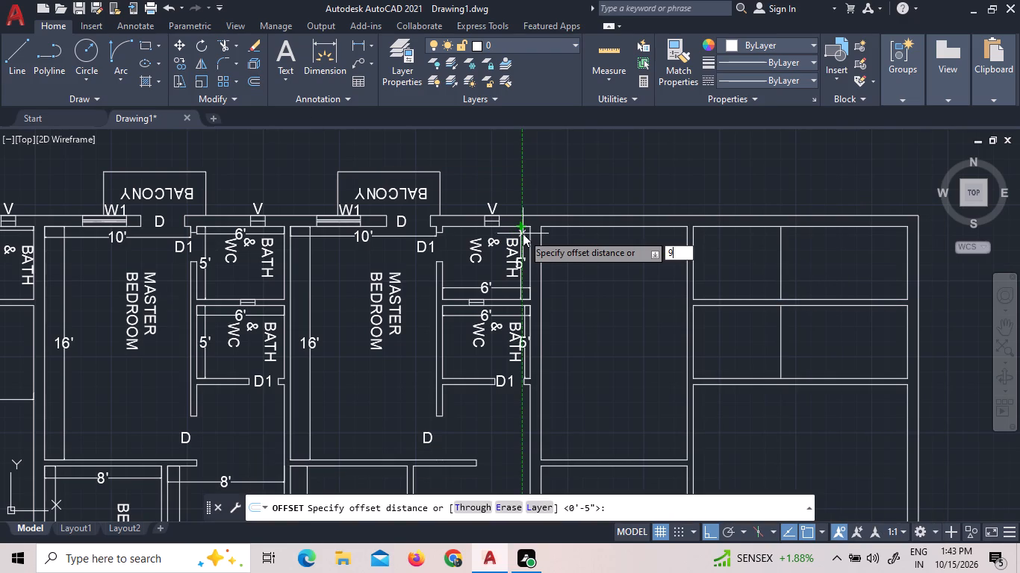
key(shift+quotedbl)
key(Return)
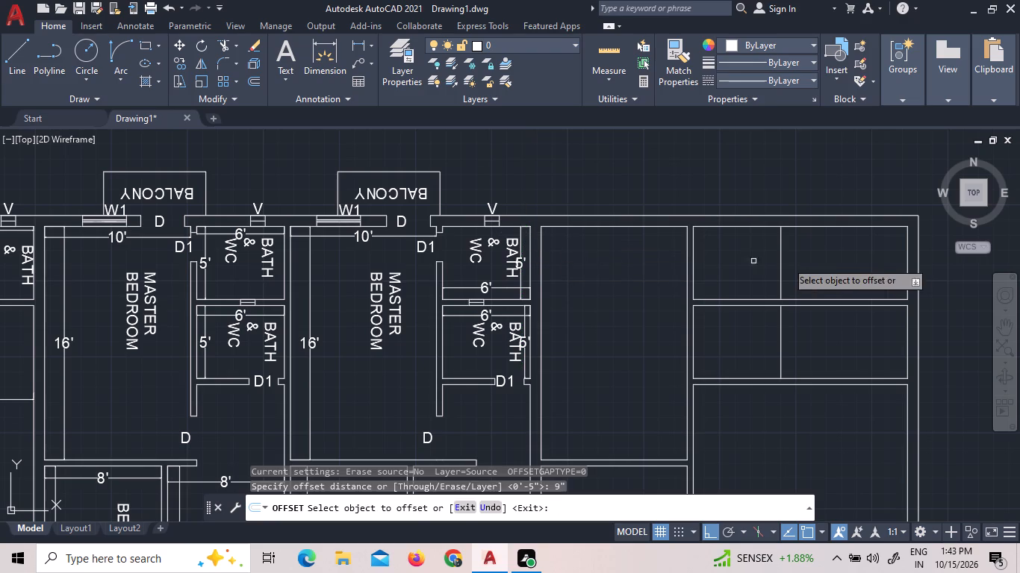
click(782, 248)
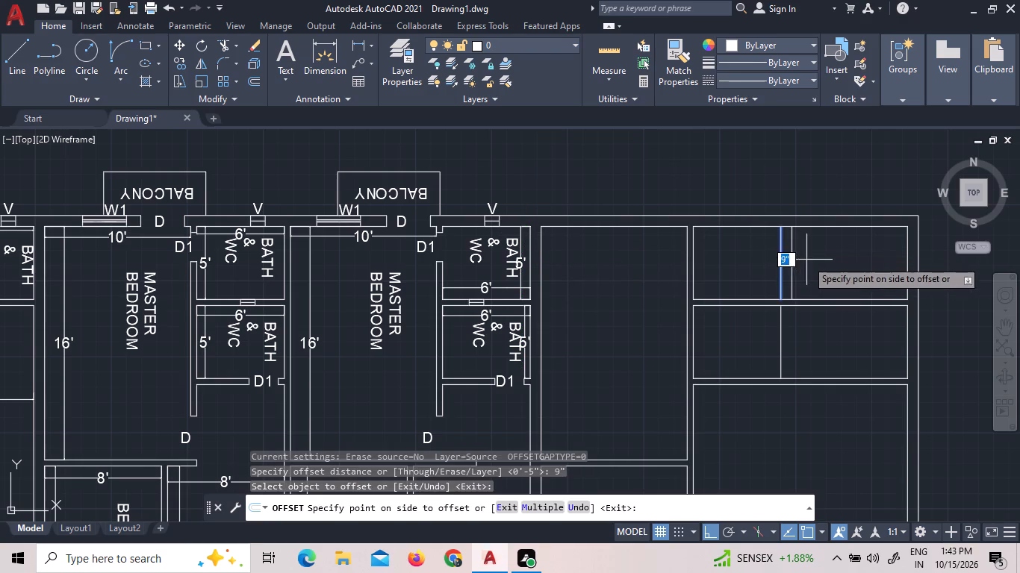
click(806, 260)
click(782, 334)
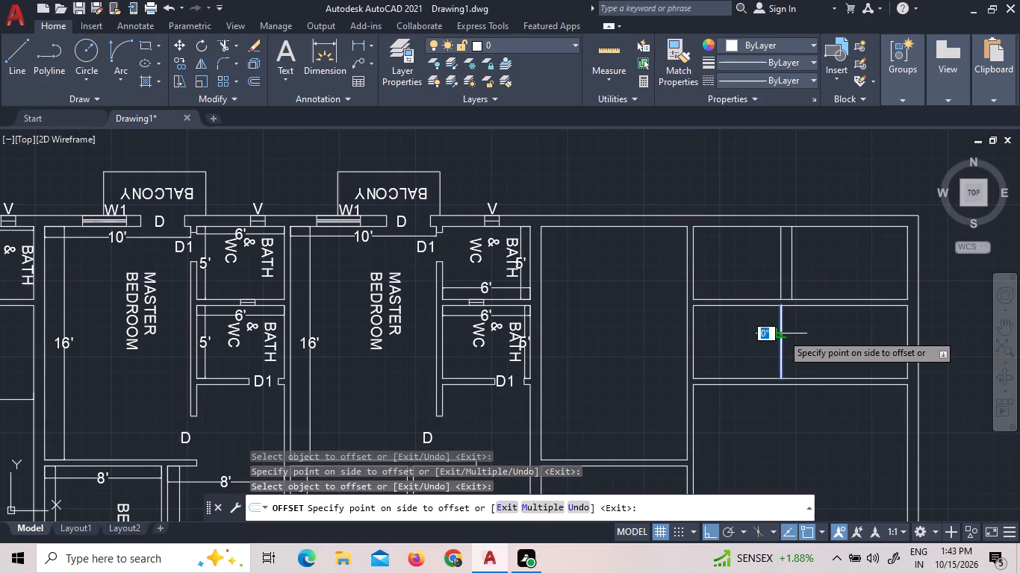
click(787, 336)
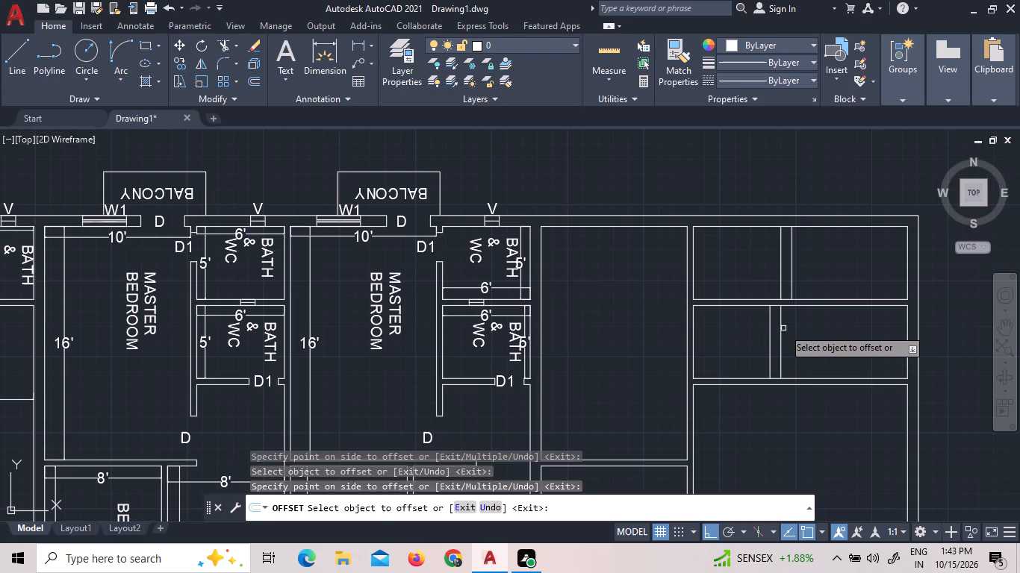
click(783, 328)
click(808, 334)
right_click(807, 329)
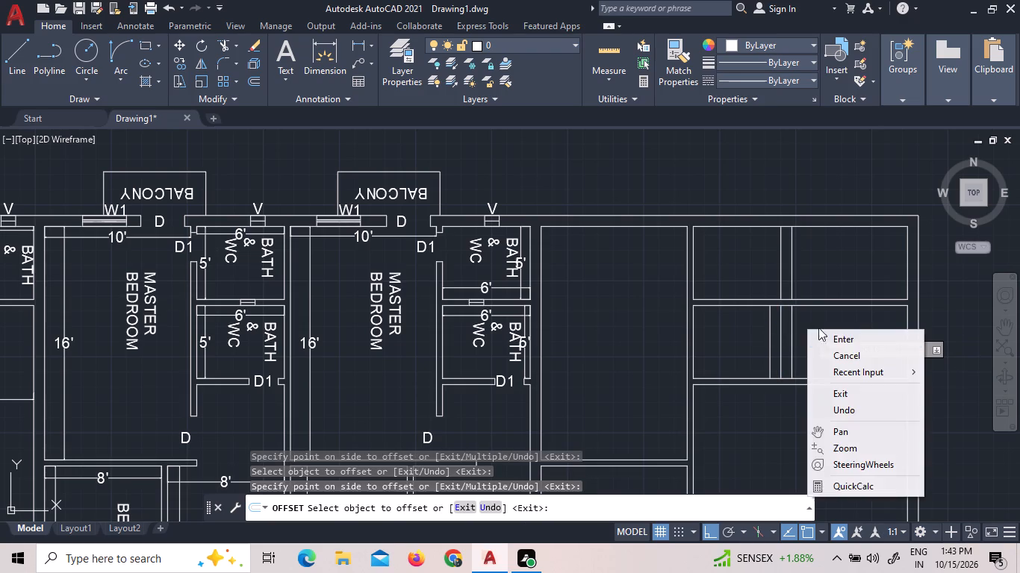
click(836, 342)
Erase the stray offset line left of the divider wall in the second right-hand room.
click(772, 326)
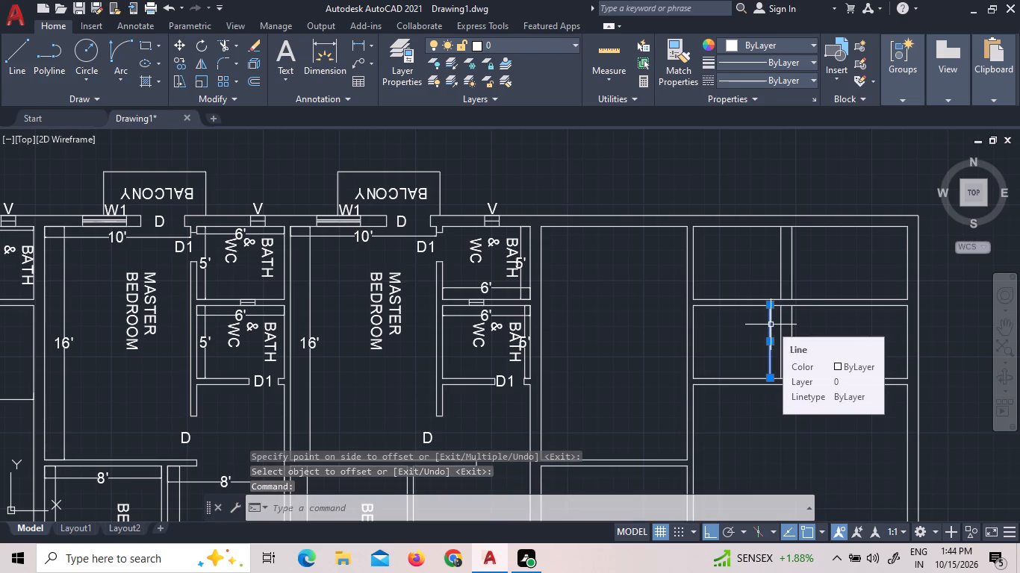
key(Delete)
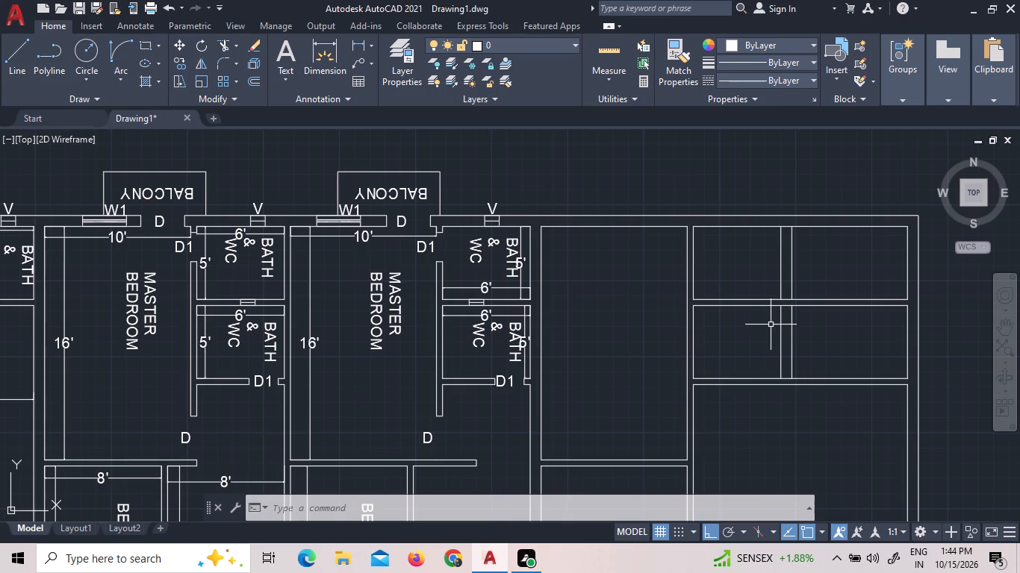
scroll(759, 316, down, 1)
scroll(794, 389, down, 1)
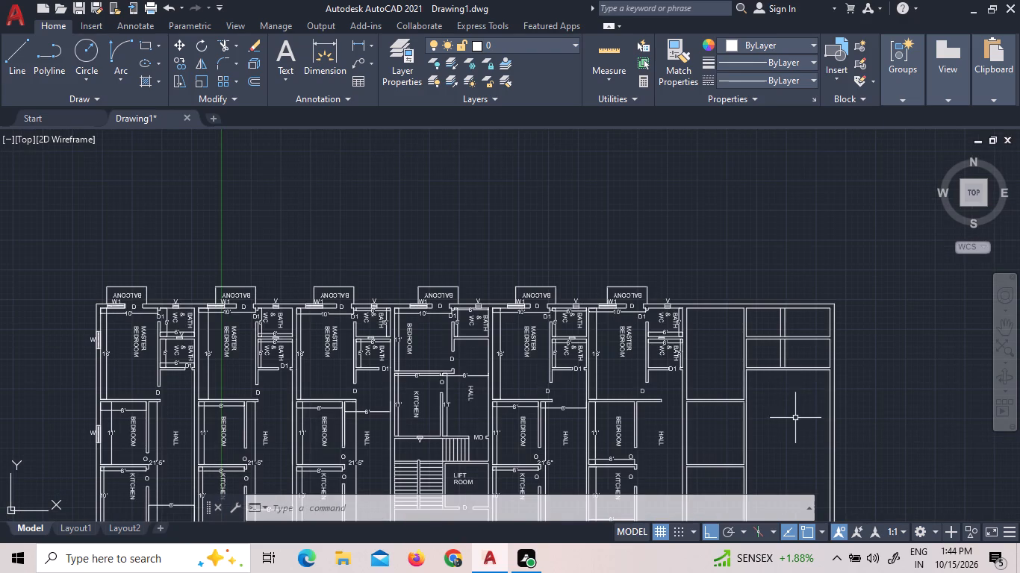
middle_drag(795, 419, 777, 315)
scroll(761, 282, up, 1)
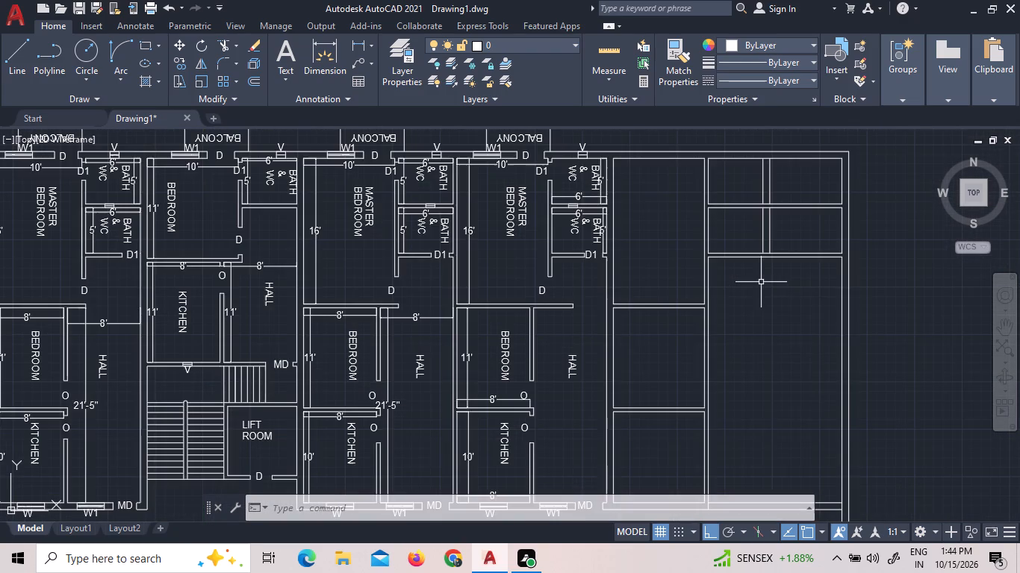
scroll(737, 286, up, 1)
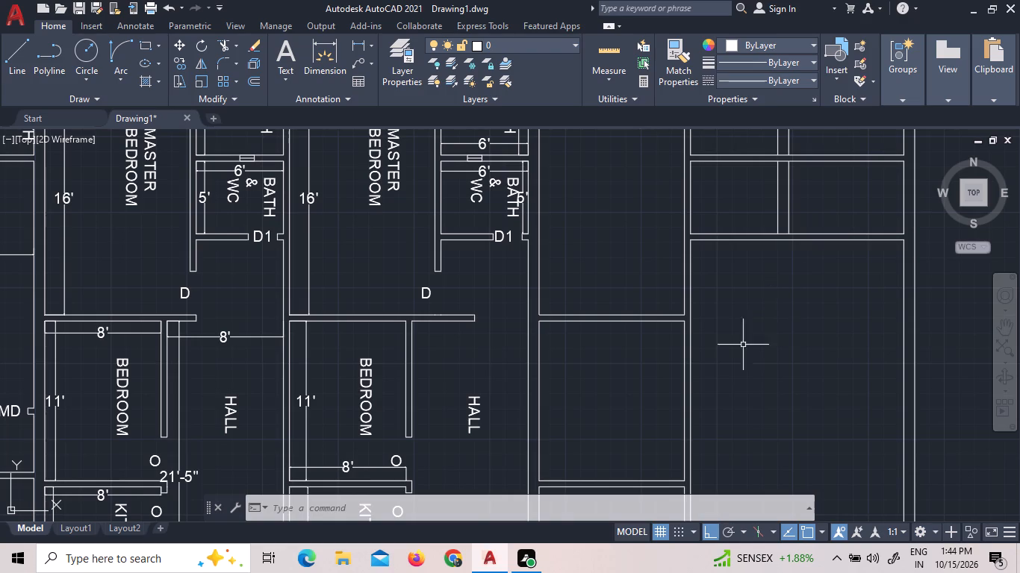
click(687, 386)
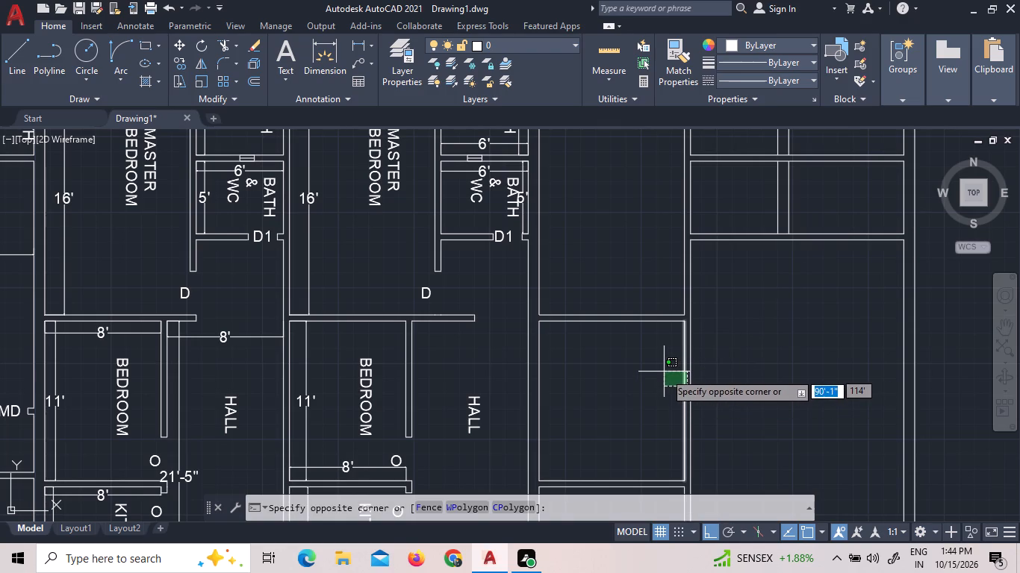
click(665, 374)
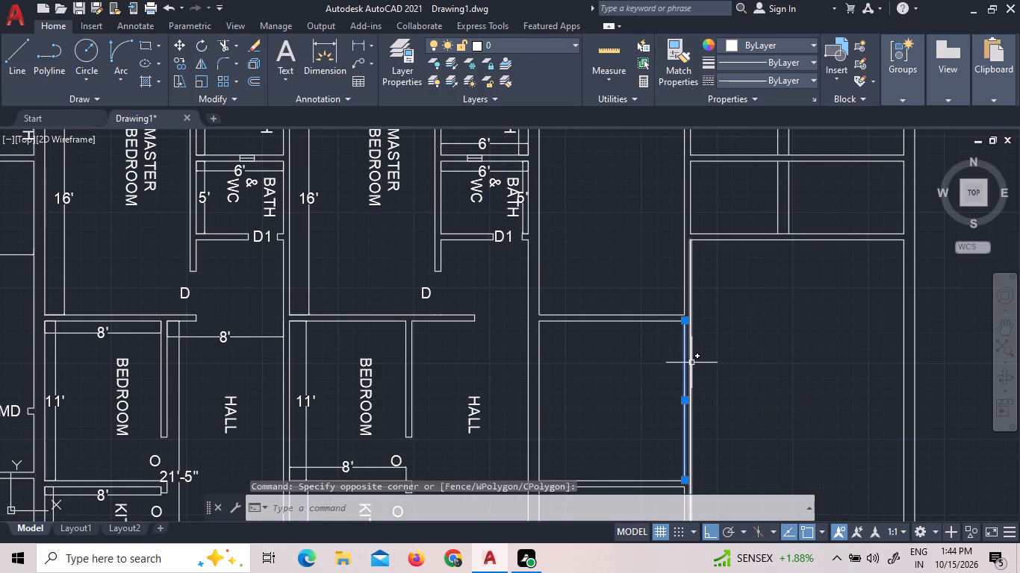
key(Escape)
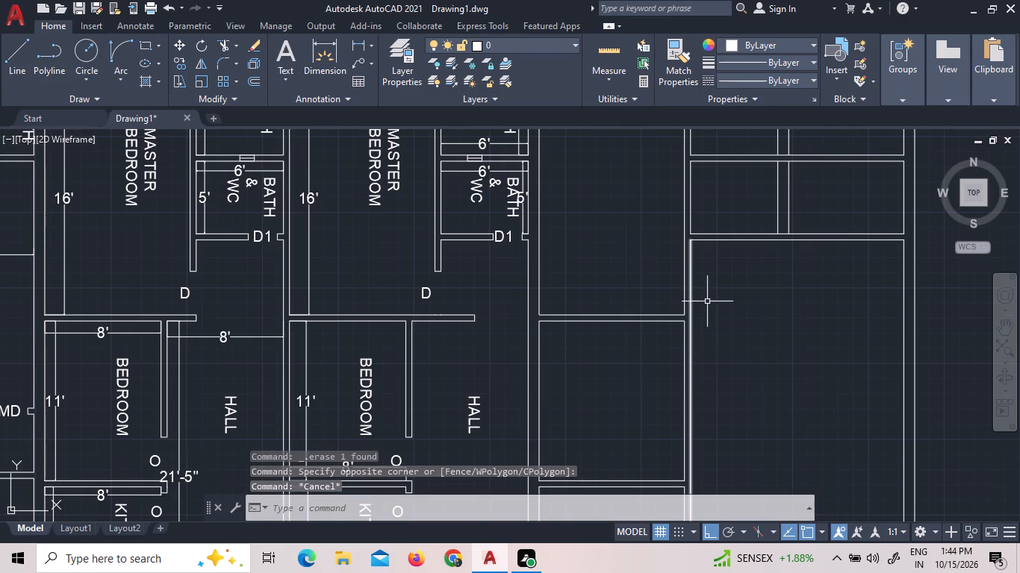
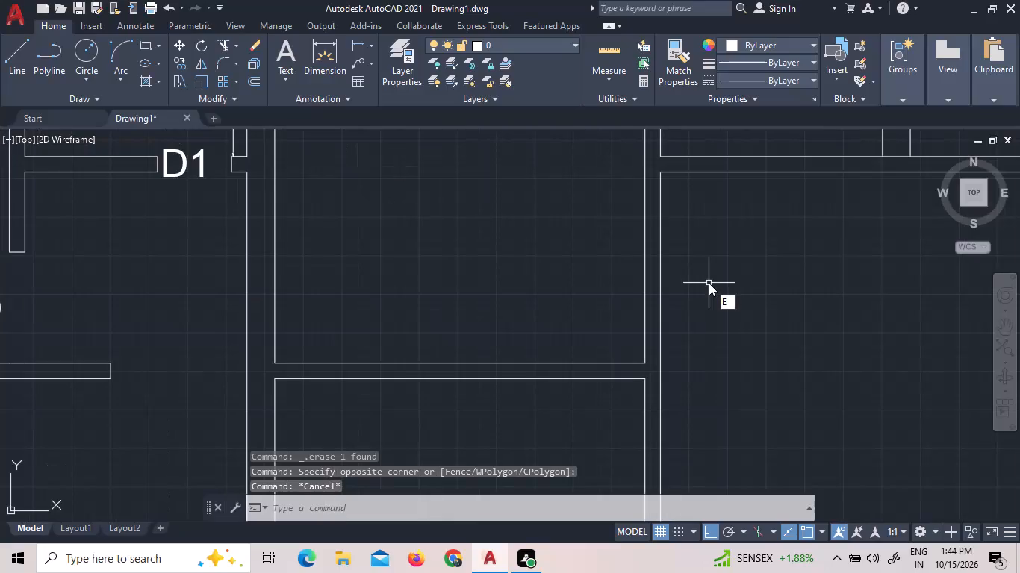
Extend the end unit's horizontal wall lines to the vertical partition's far faces, and the partition's right face up through the upper cross wall.
click(666, 174)
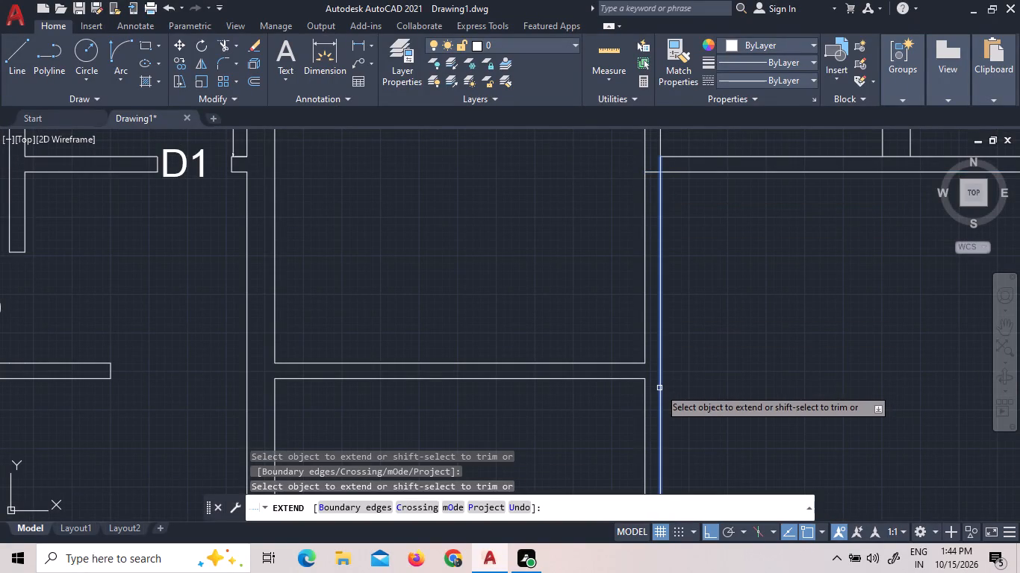
click(659, 388)
scroll(724, 283, down, 3)
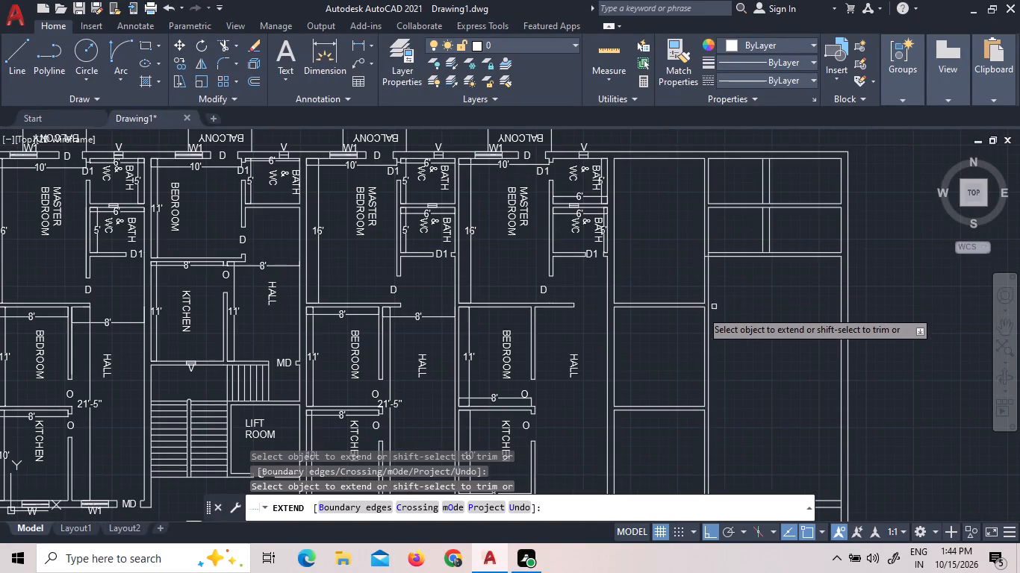
click(700, 302)
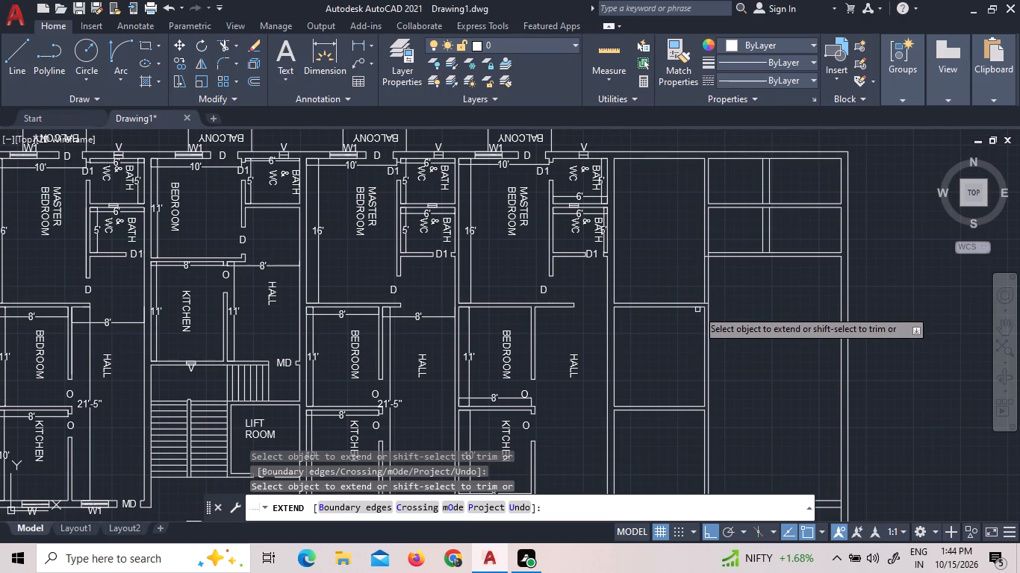
click(698, 307)
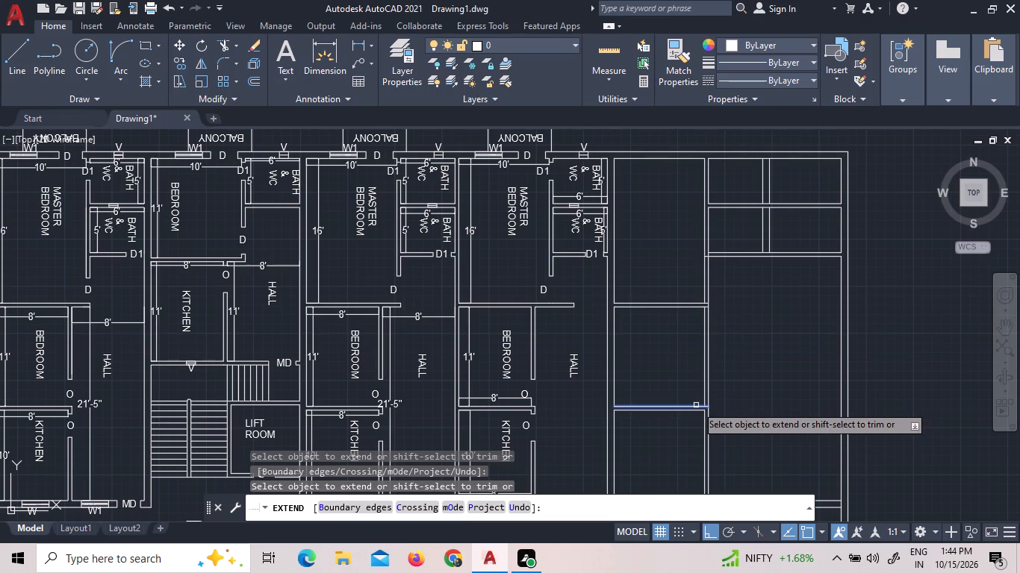
click(696, 405)
click(702, 411)
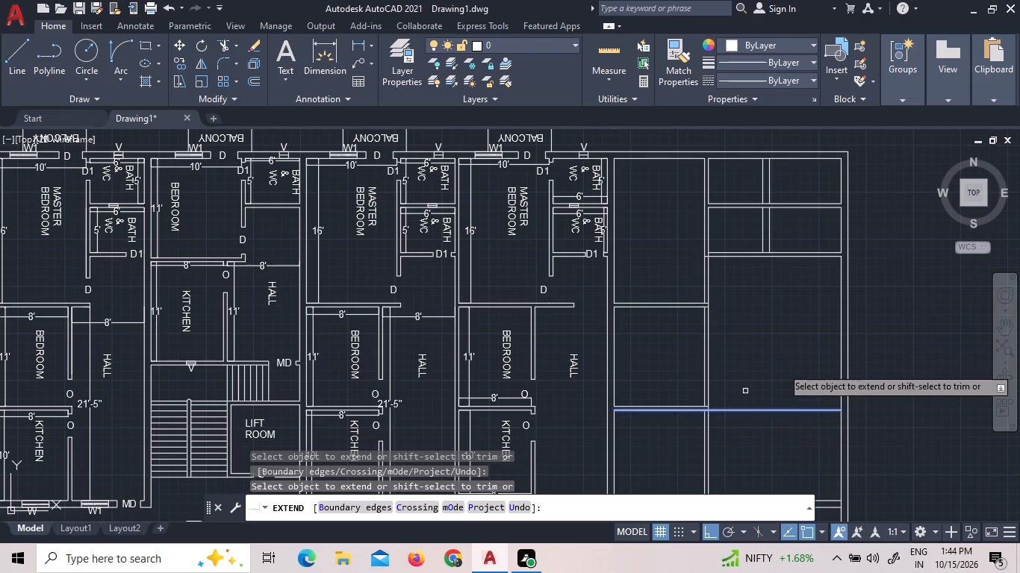
right_click(782, 367)
click(874, 174)
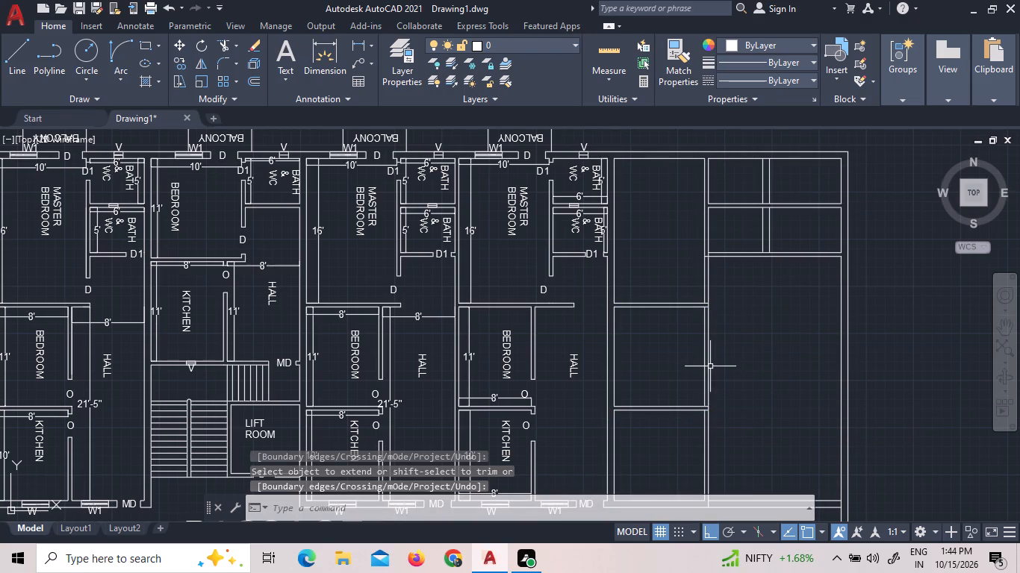
Trim away the end unit's vertical partition between the small upper rooms and the lower rooms, cleaning the corner below the small rooms.
scroll(708, 357, up, 1)
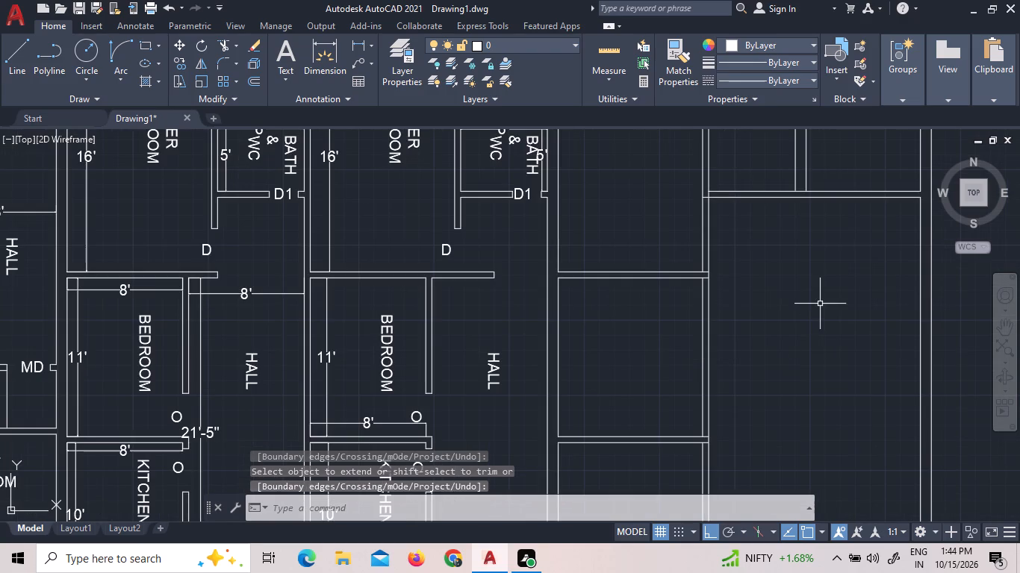
text(R)
key(space)
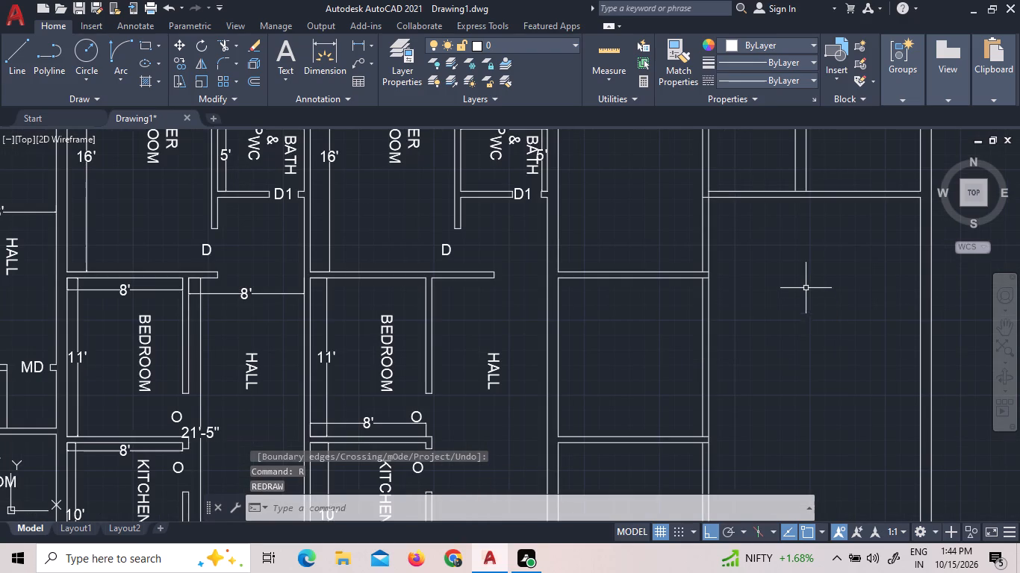
key(Escape)
key(Escape)
text(TR)
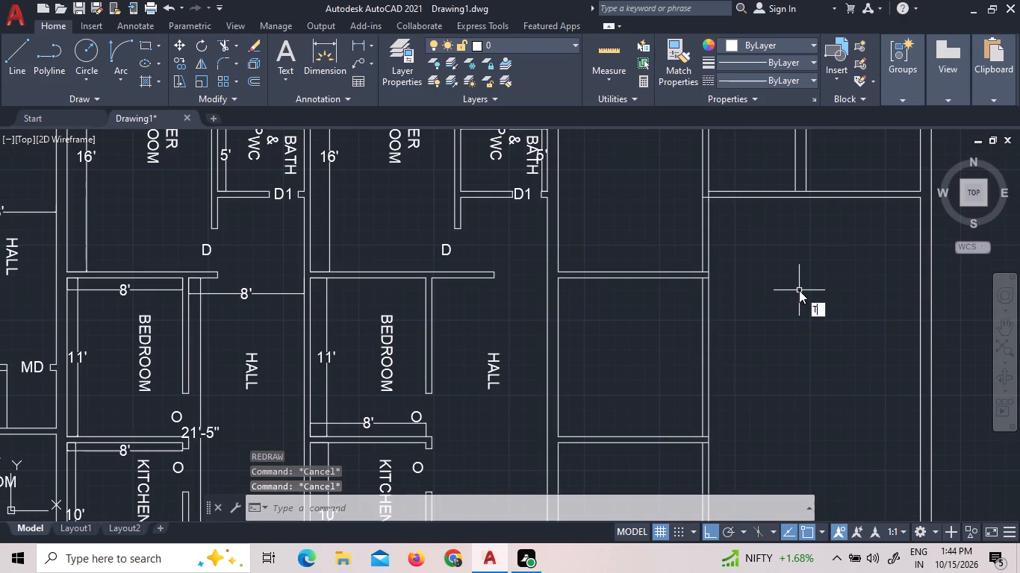
key(space)
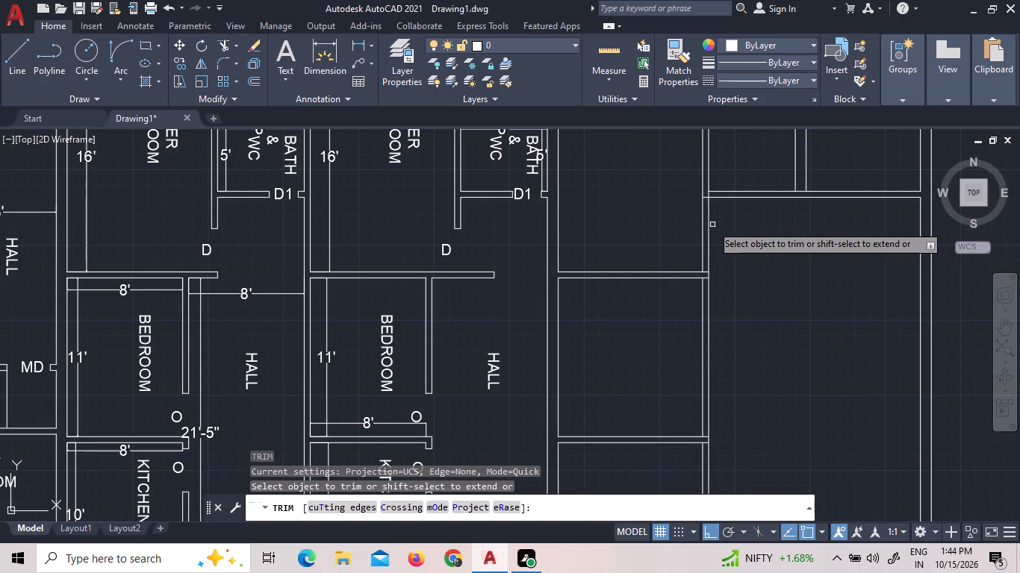
click(707, 225)
click(700, 223)
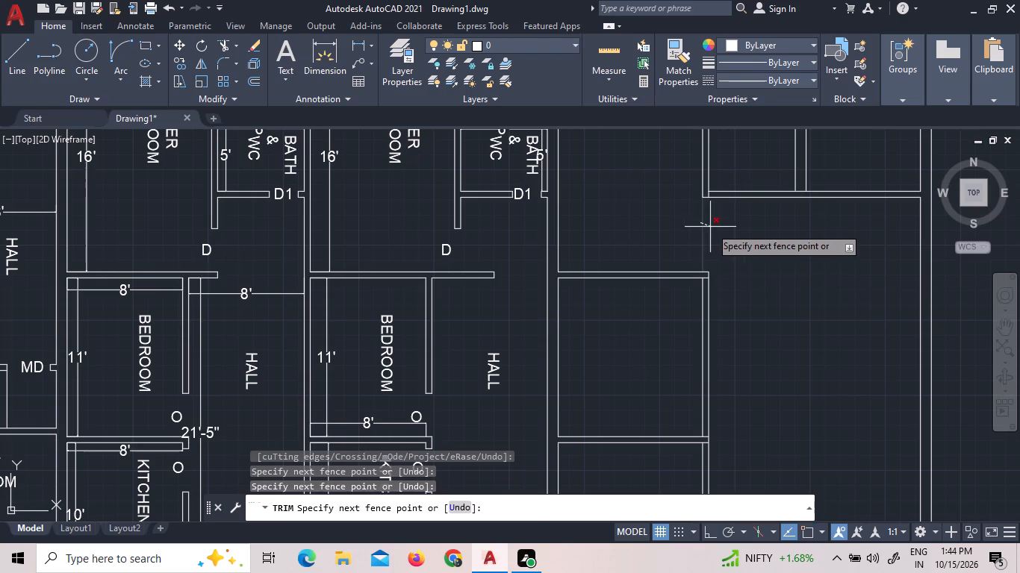
click(710, 228)
scroll(712, 198, up, 3)
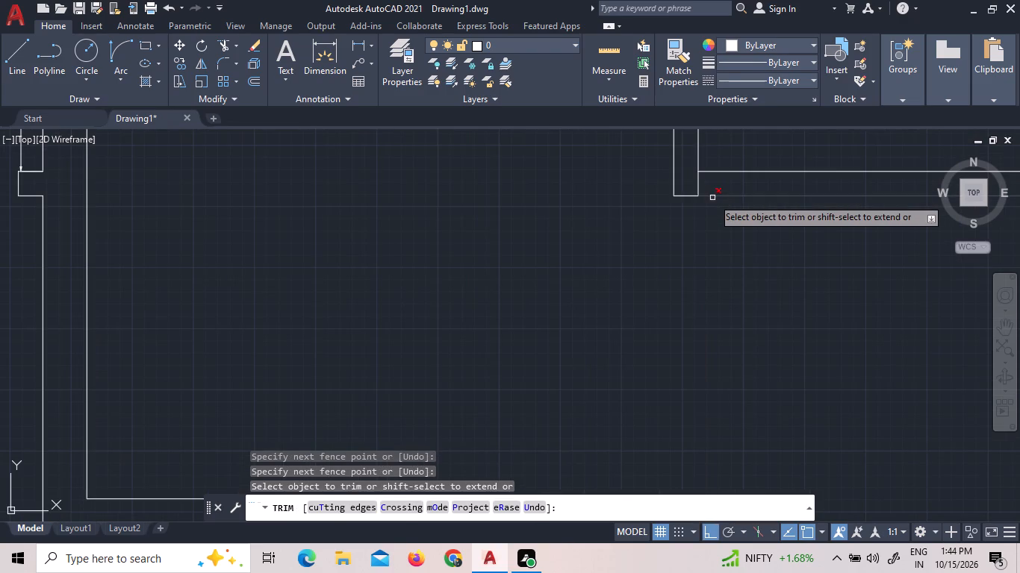
click(700, 181)
scroll(711, 281, down, 3)
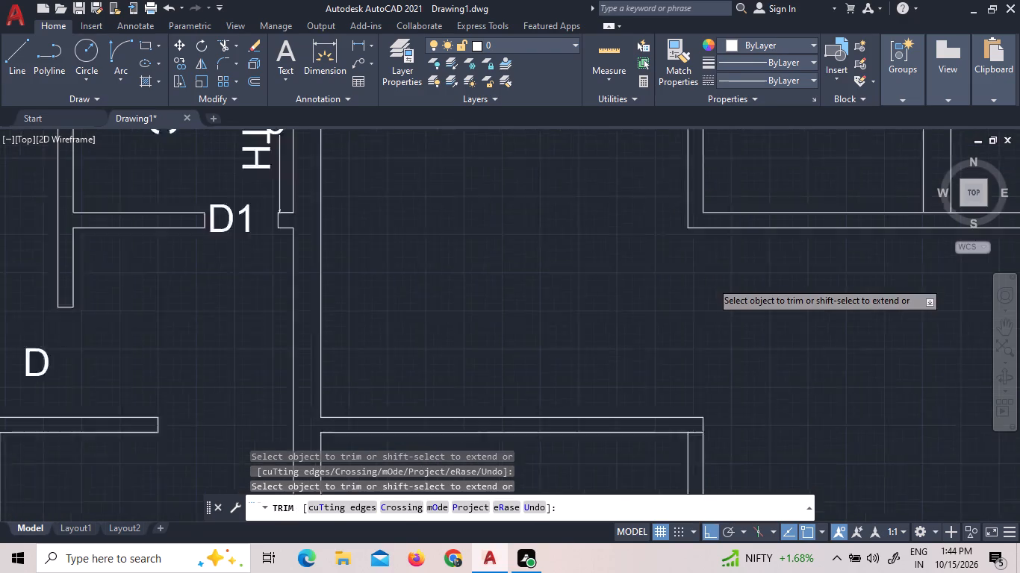
scroll(756, 360, down, 2)
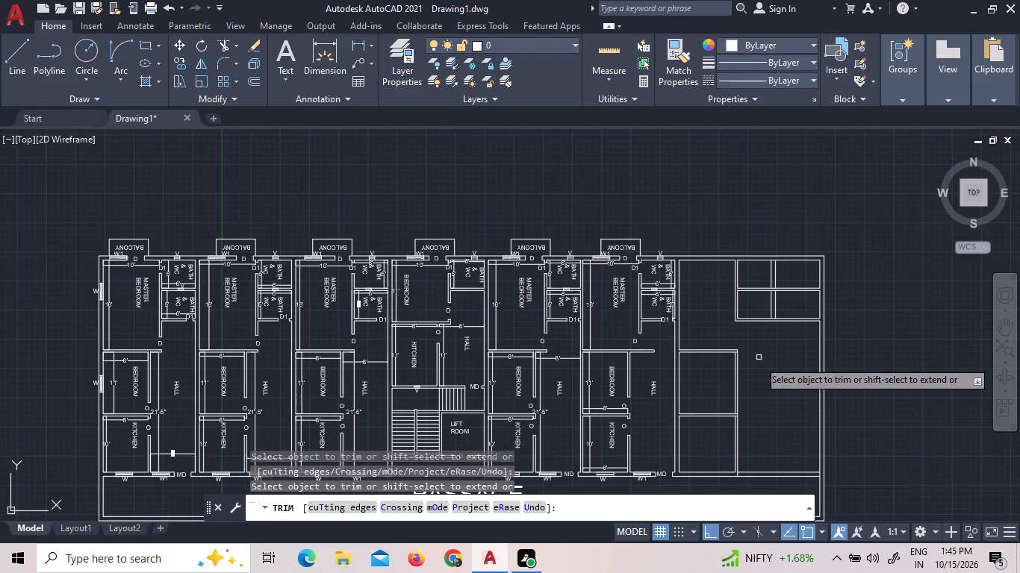
scroll(745, 453, up, 2)
right_click(812, 322)
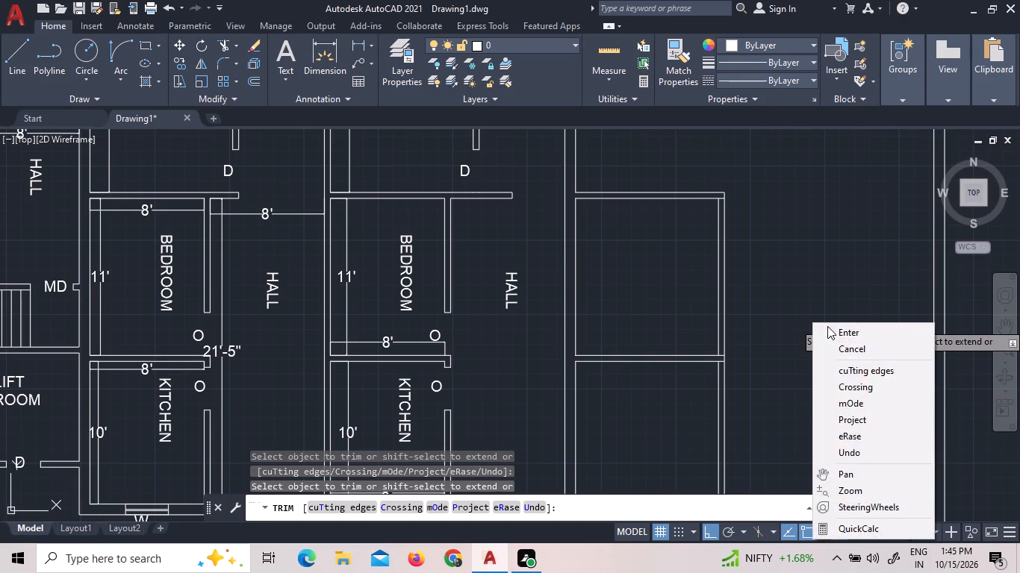
click(830, 328)
Move the lower rooms' vertical partition wall lines 2' to the left in the end unit.
click(778, 405)
click(668, 404)
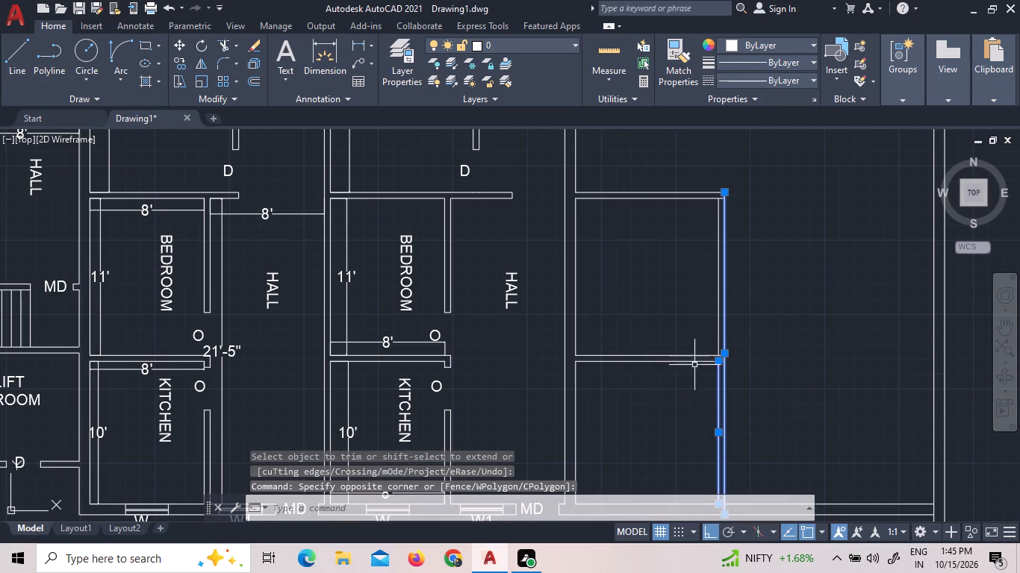
click(718, 311)
right_click(706, 303)
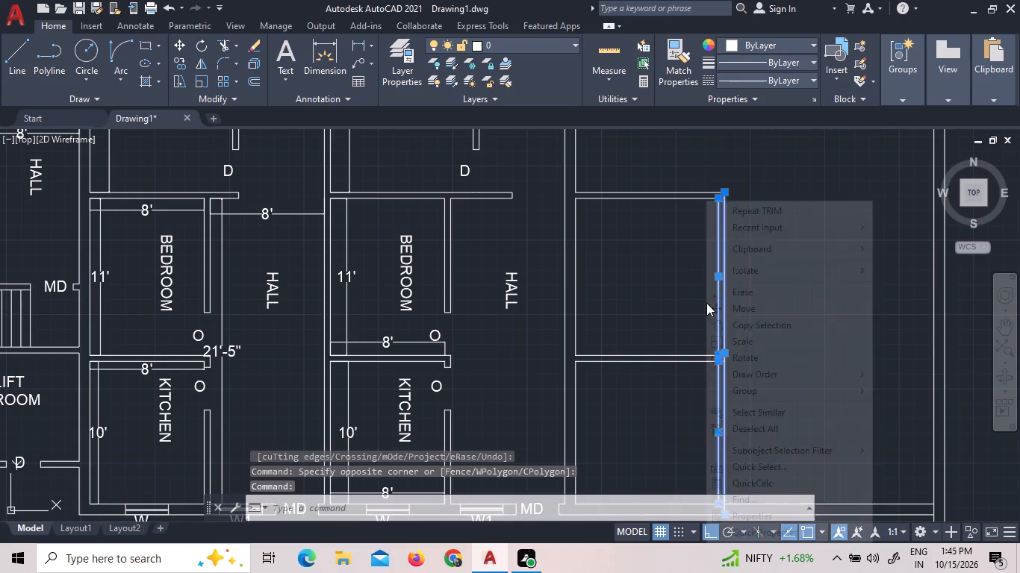
click(769, 306)
scroll(778, 296, down, 2)
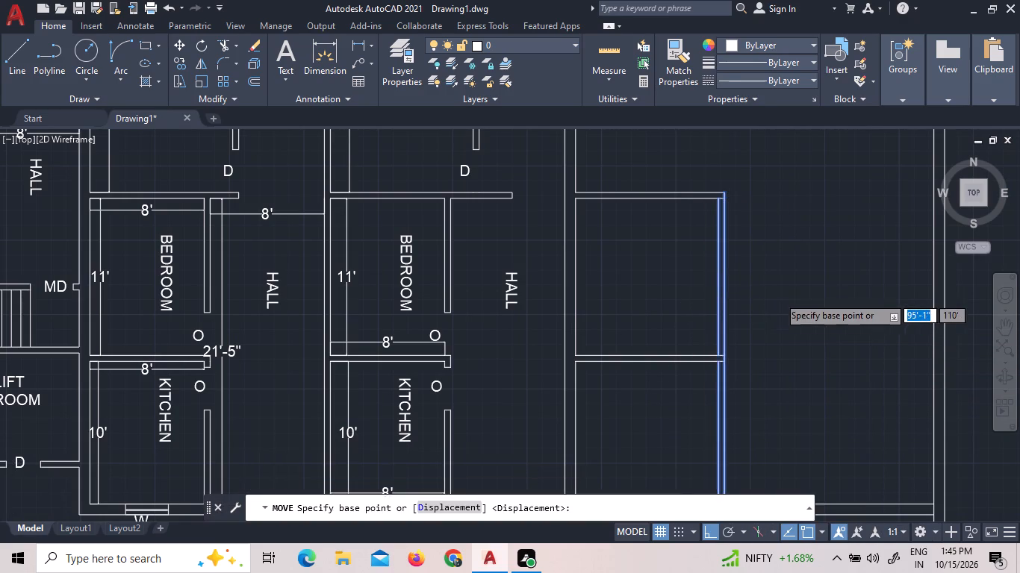
scroll(765, 381, up, 7)
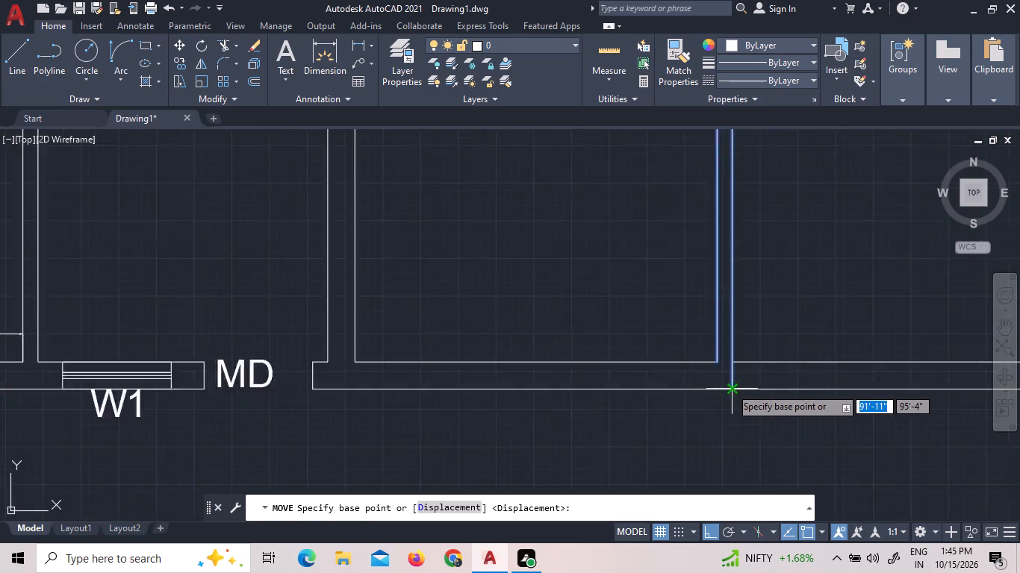
click(733, 398)
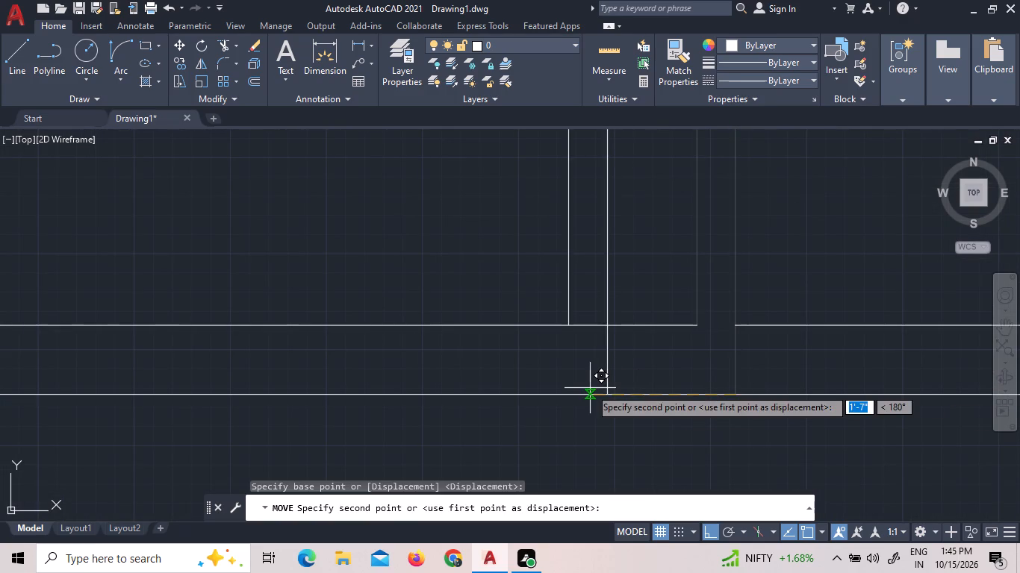
text(2')
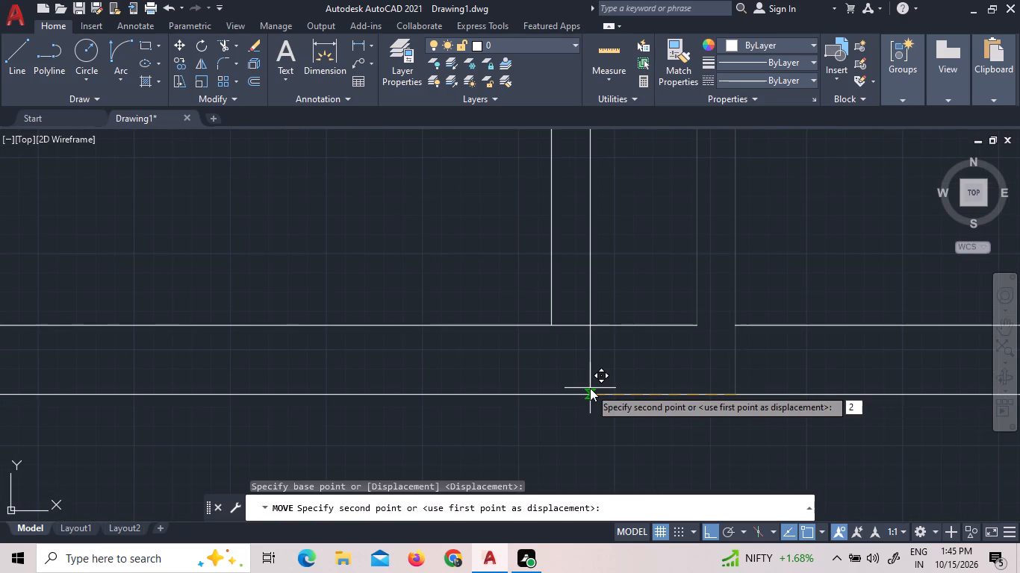
key(Return)
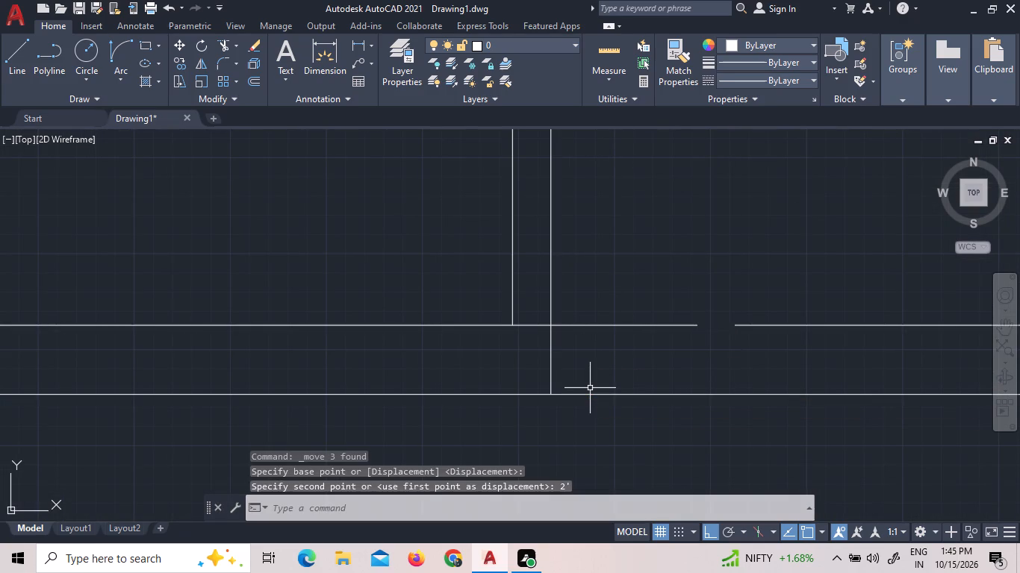
Measure the dimensions of the end unit's lower rooms with Quick measure.
scroll(590, 388, down, 4)
scroll(577, 312, down, 2)
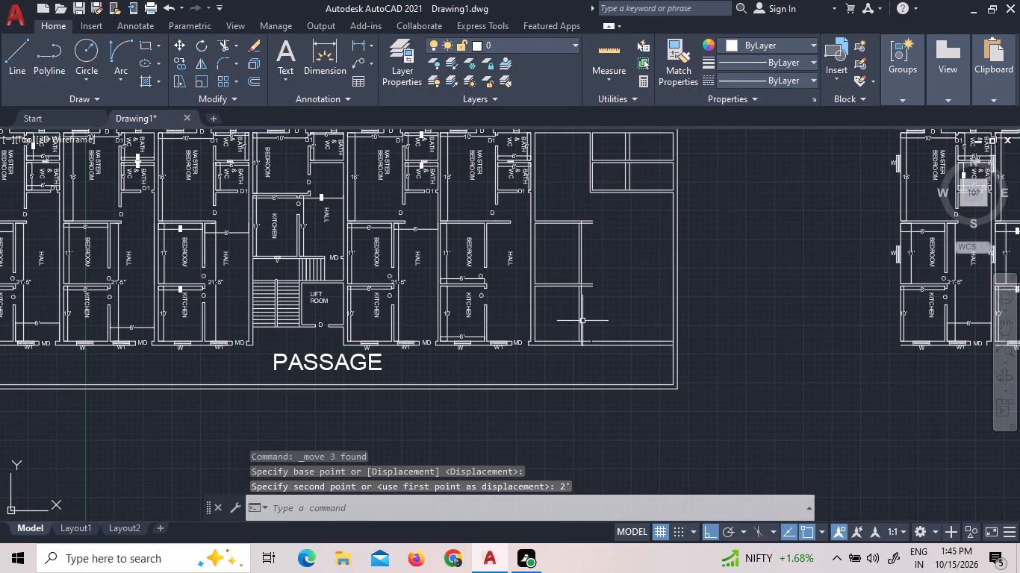
click(614, 54)
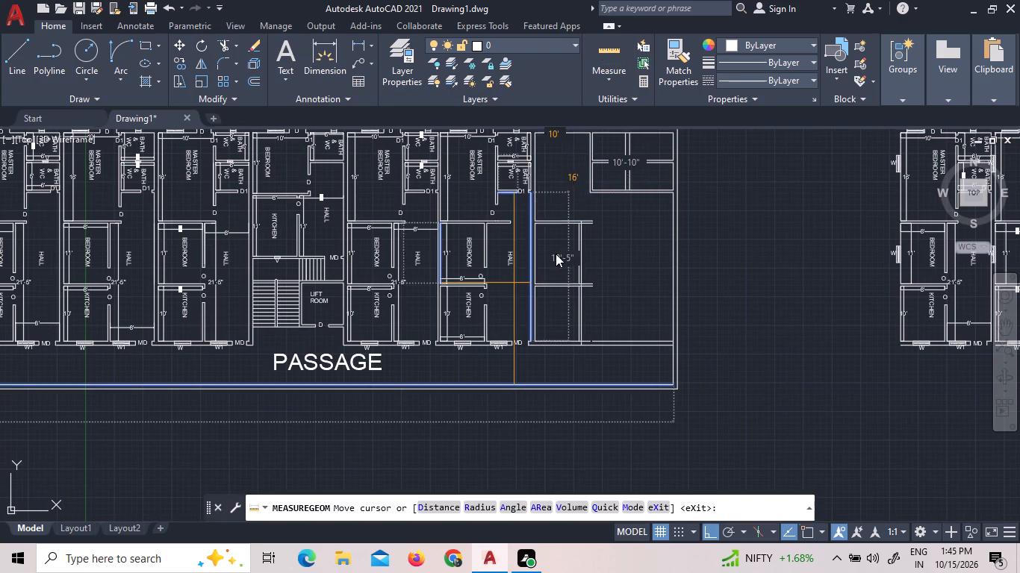
scroll(567, 244, up, 1)
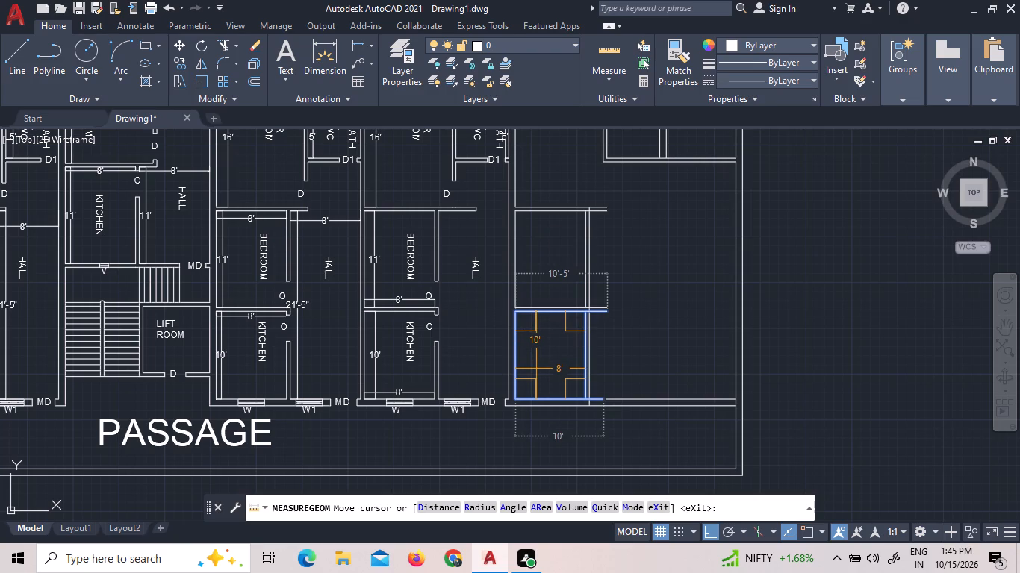
key(Escape)
key(Escape)
Trim the ends of the two lower cross walls that project past the right face of the moved partition.
text(TR)
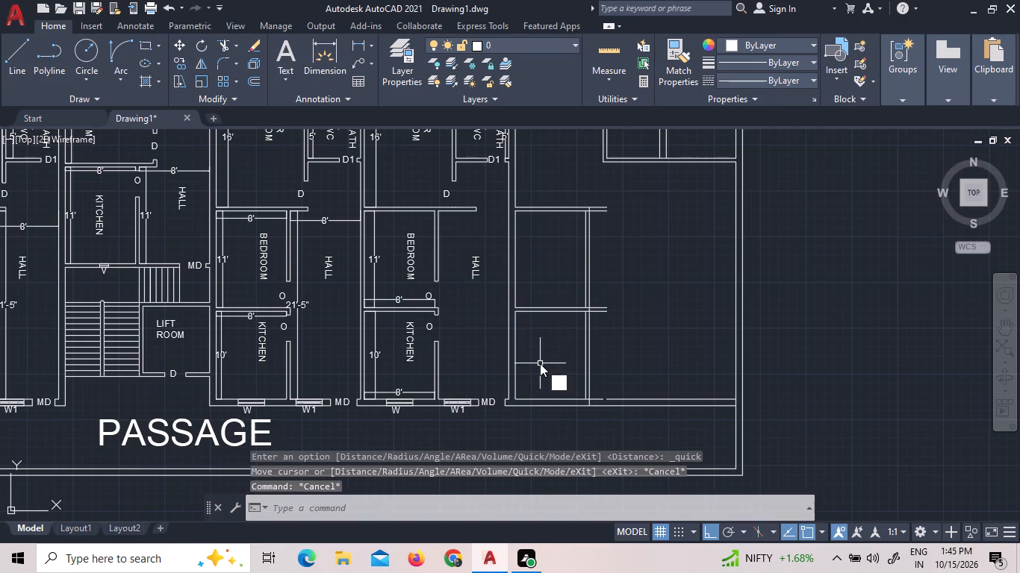
key(space)
key(space)
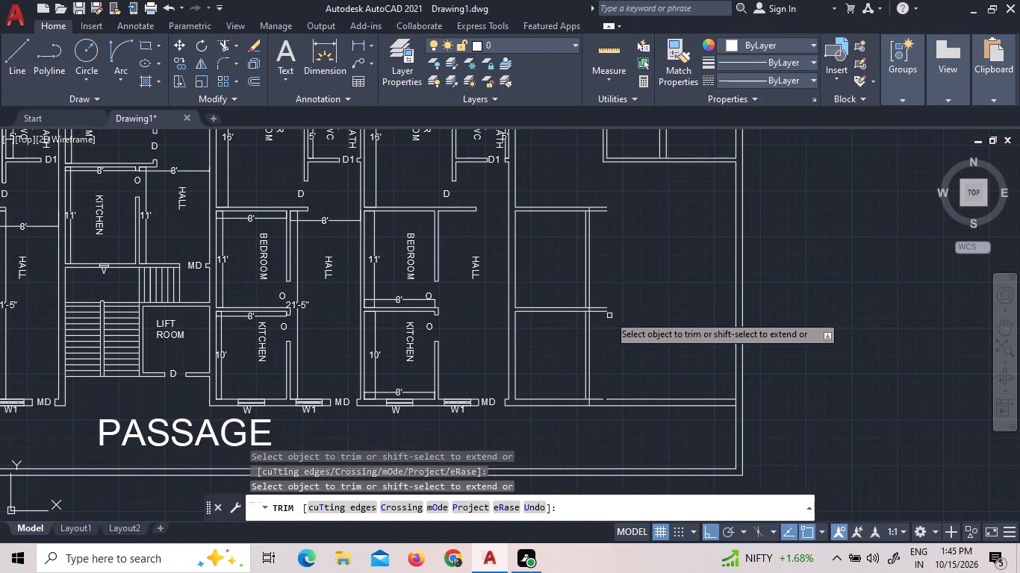
click(600, 311)
click(600, 307)
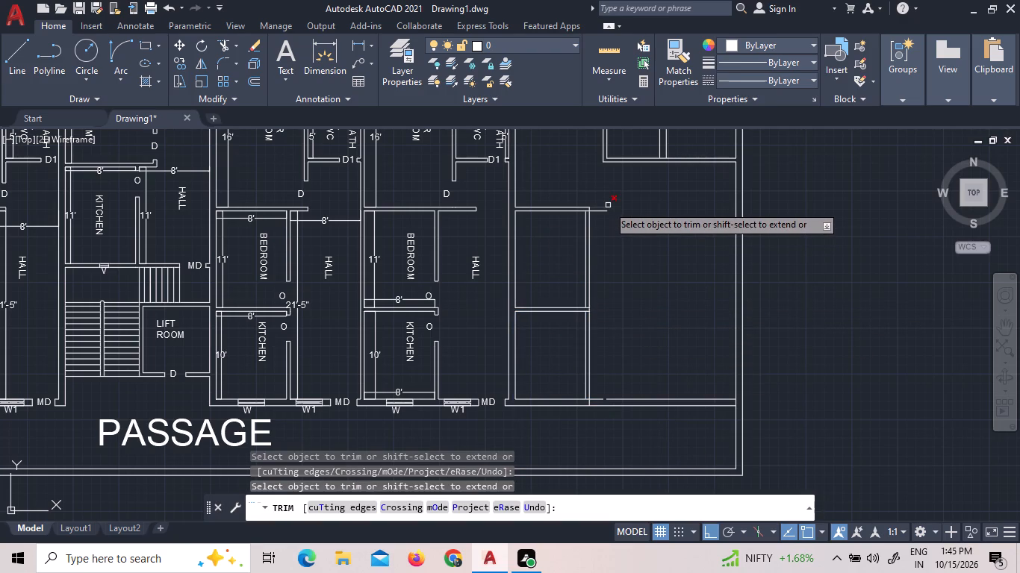
click(608, 205)
click(598, 211)
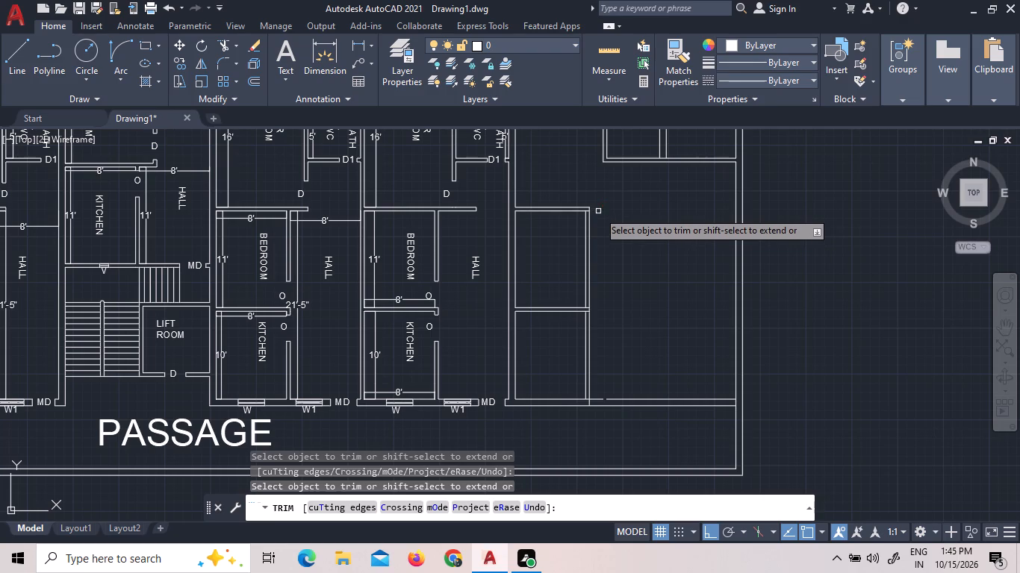
Trim the leftover line pieces crossing the lower rooms' vertical partition at the top corner, middle cross wall and bottom wall junctions.
scroll(578, 210, up, 3)
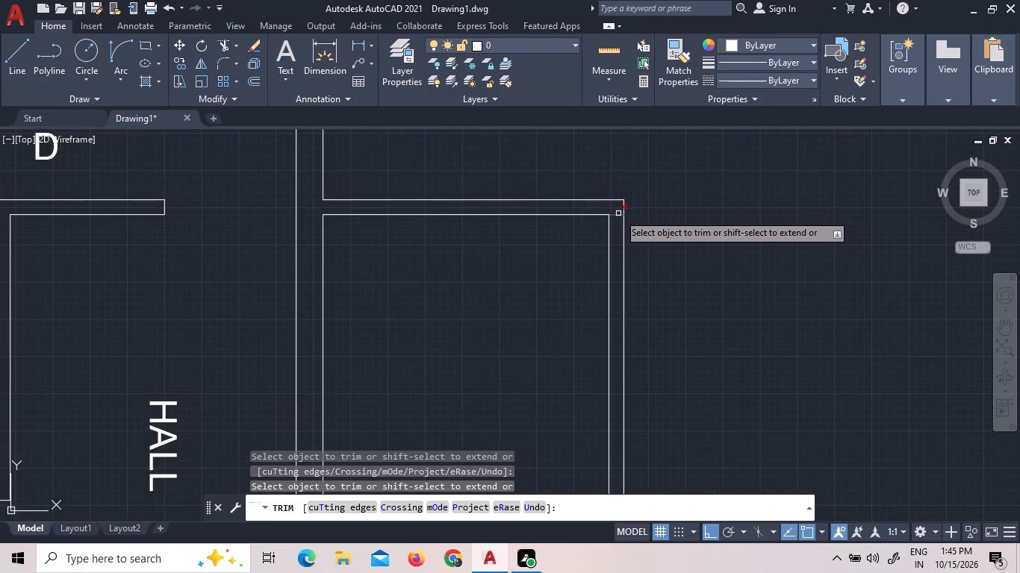
click(618, 213)
scroll(616, 212, down, 2)
scroll(597, 397, up, 3)
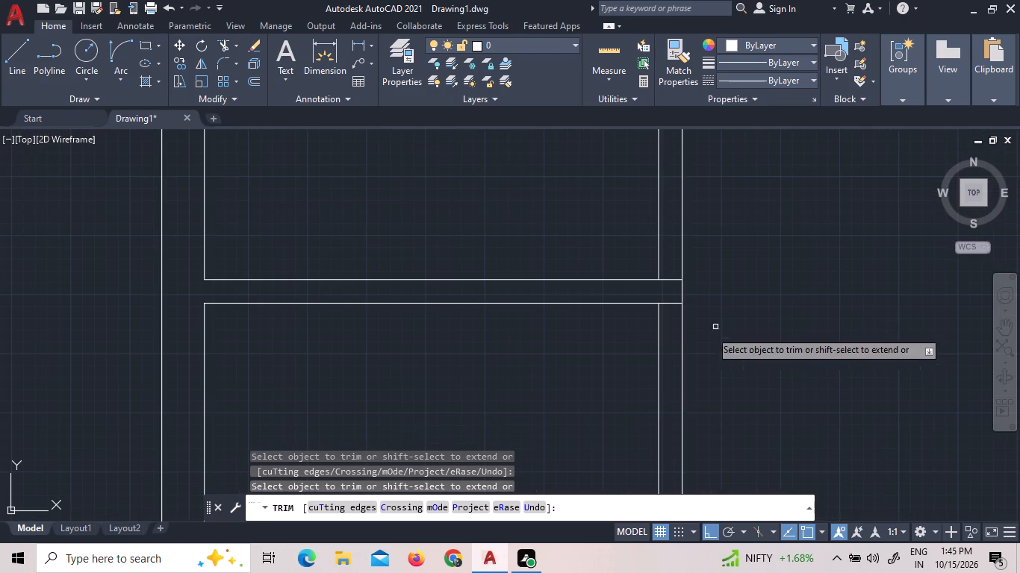
click(671, 281)
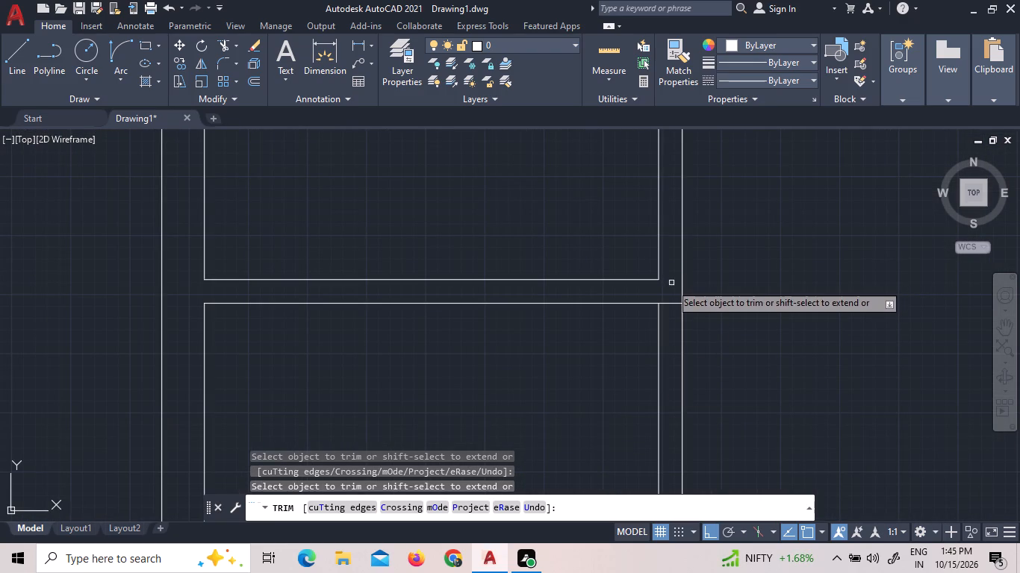
click(668, 305)
scroll(733, 234, down, 3)
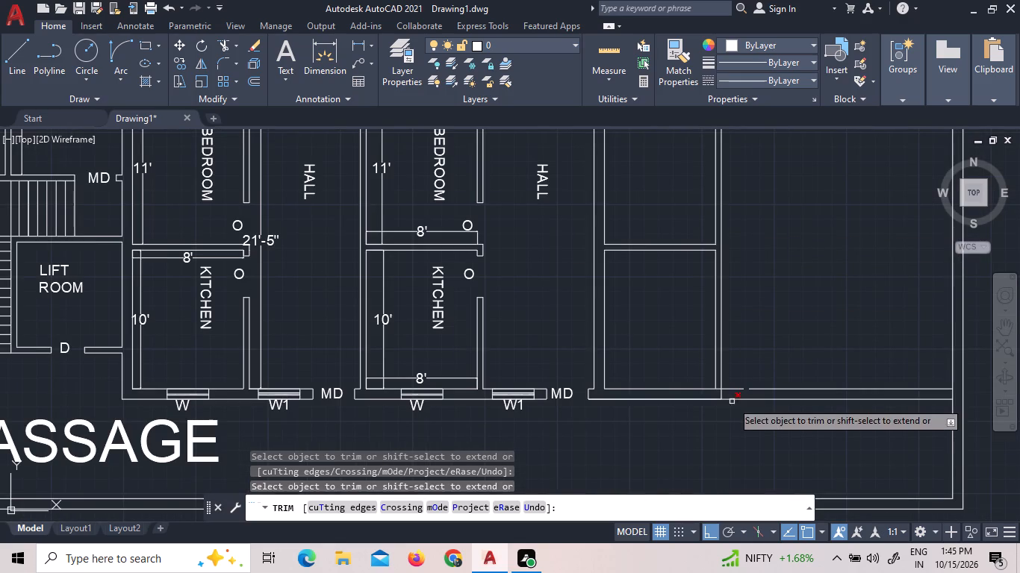
scroll(721, 395, up, 2)
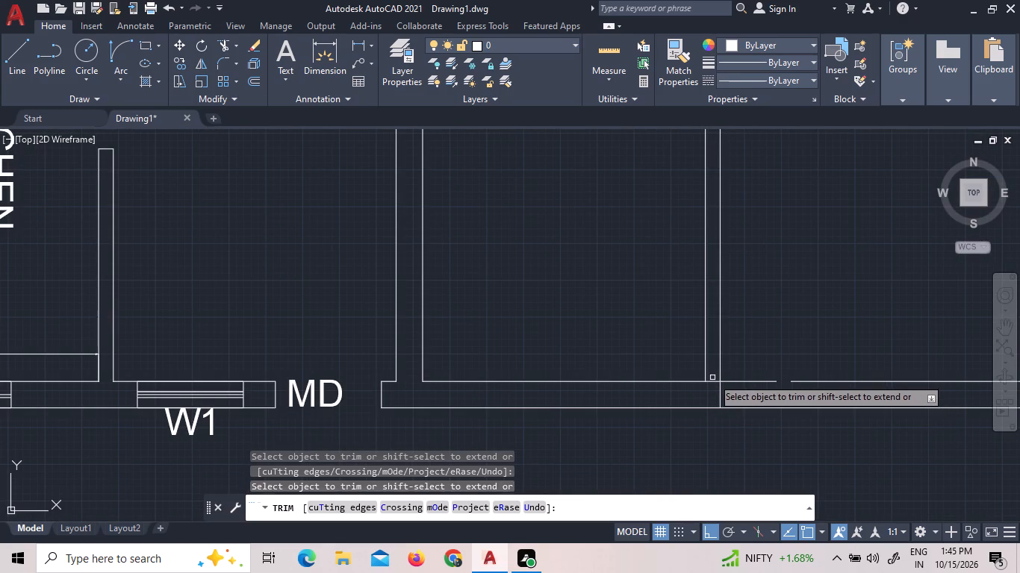
click(714, 383)
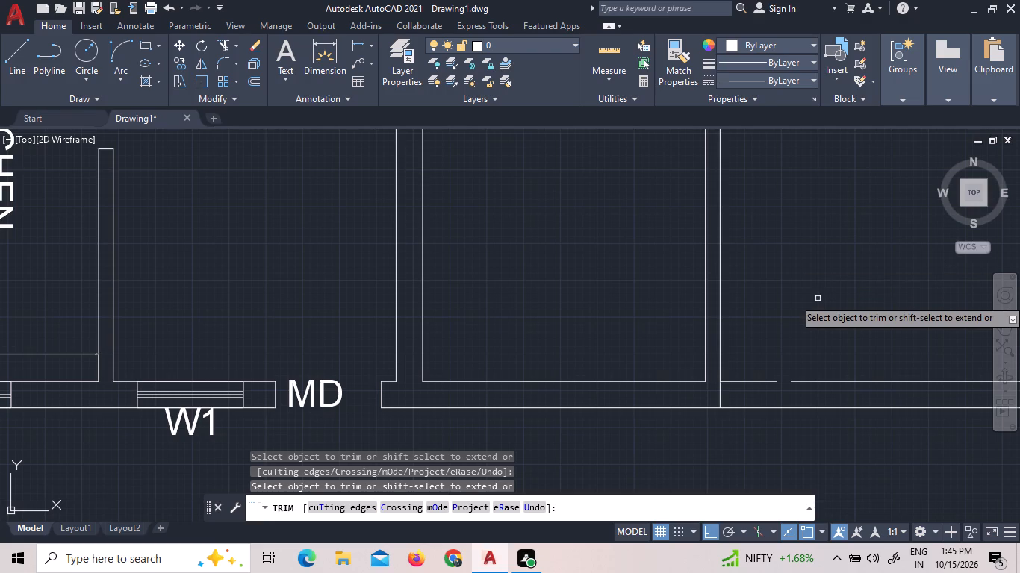
right_click(818, 298)
click(829, 307)
Join the two collinear segments of the bottom wall's inner line beside the end unit's vertical partition into one line.
click(735, 384)
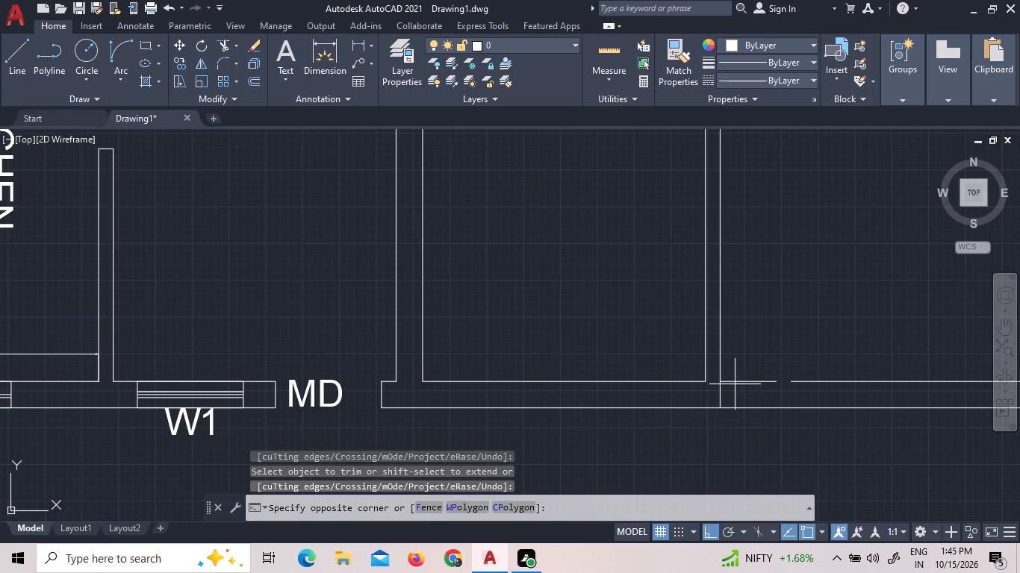
click(741, 357)
click(751, 383)
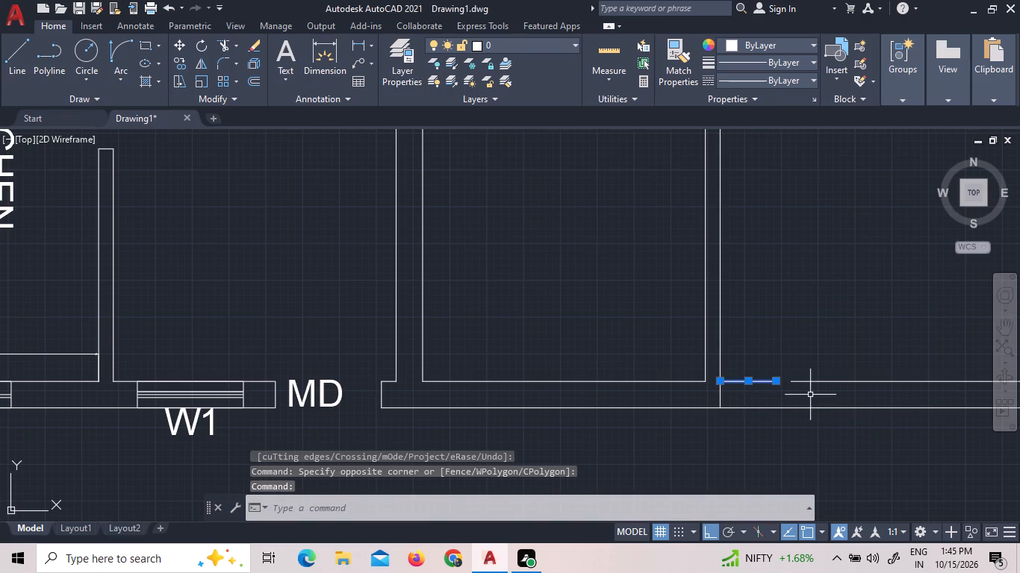
click(833, 383)
key(j)
key(space)
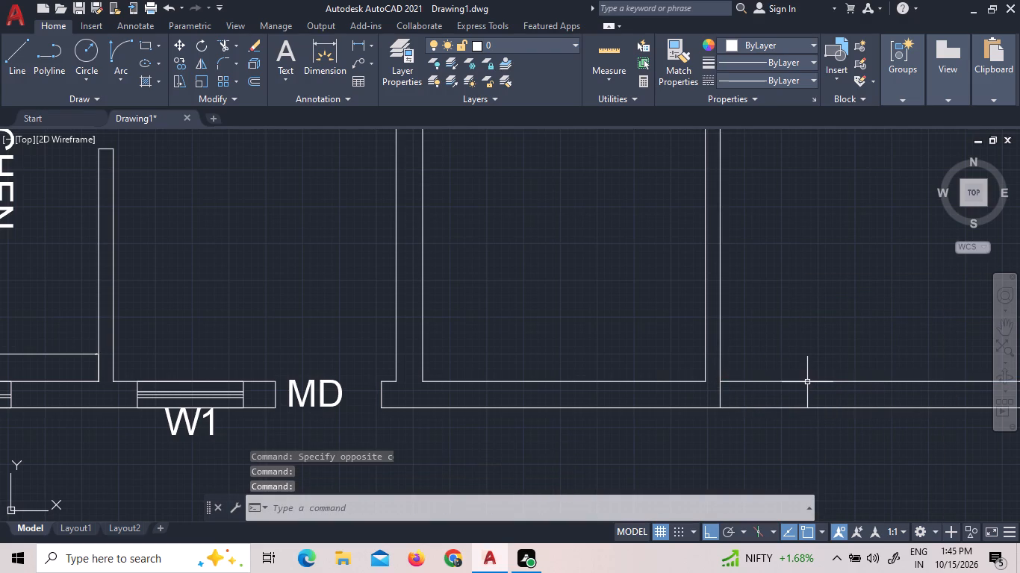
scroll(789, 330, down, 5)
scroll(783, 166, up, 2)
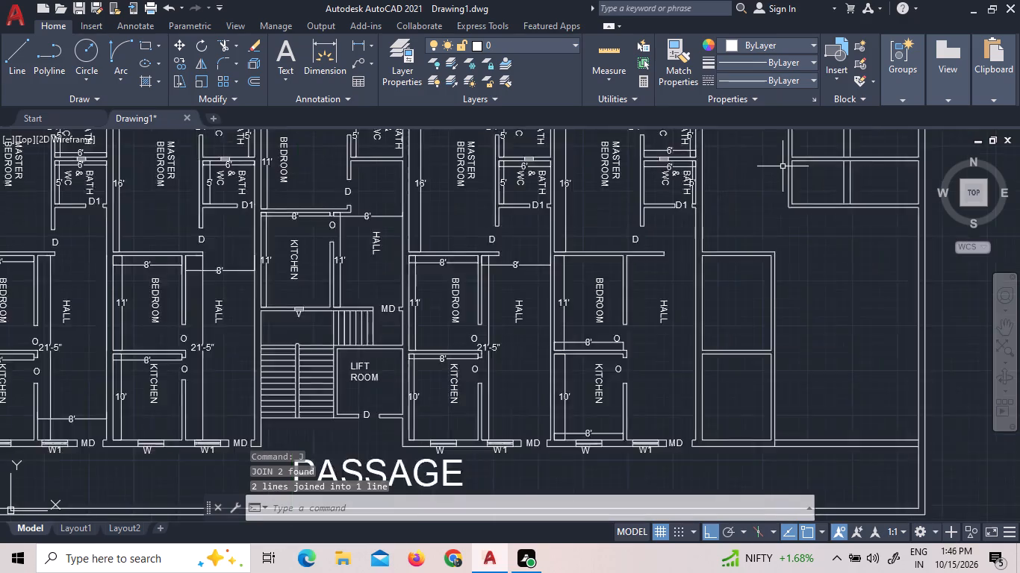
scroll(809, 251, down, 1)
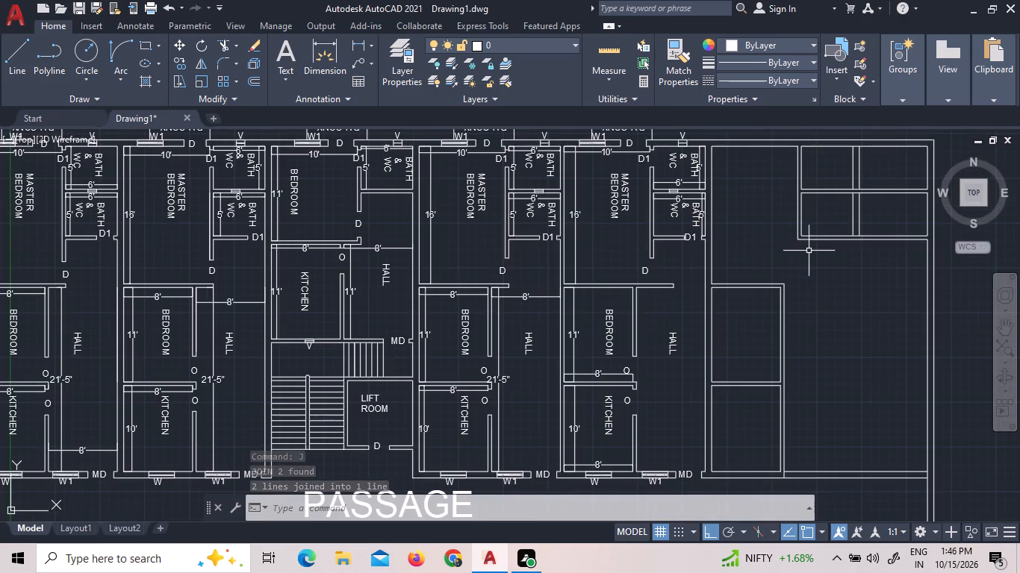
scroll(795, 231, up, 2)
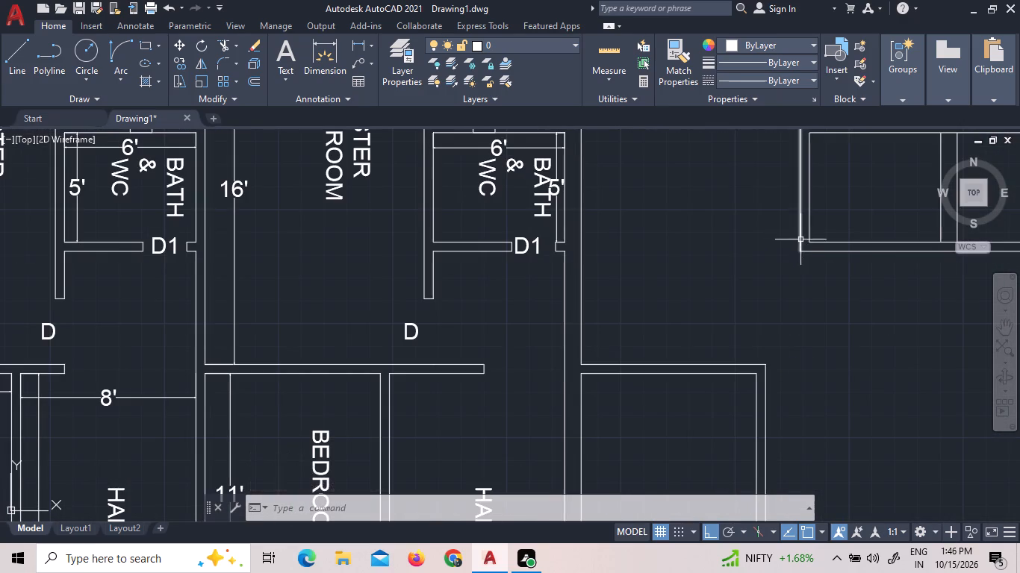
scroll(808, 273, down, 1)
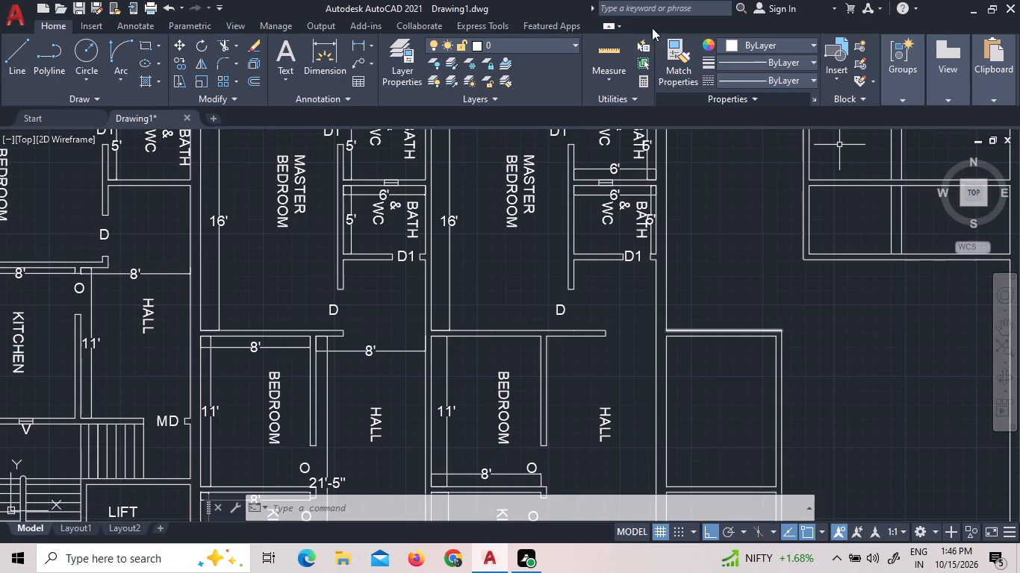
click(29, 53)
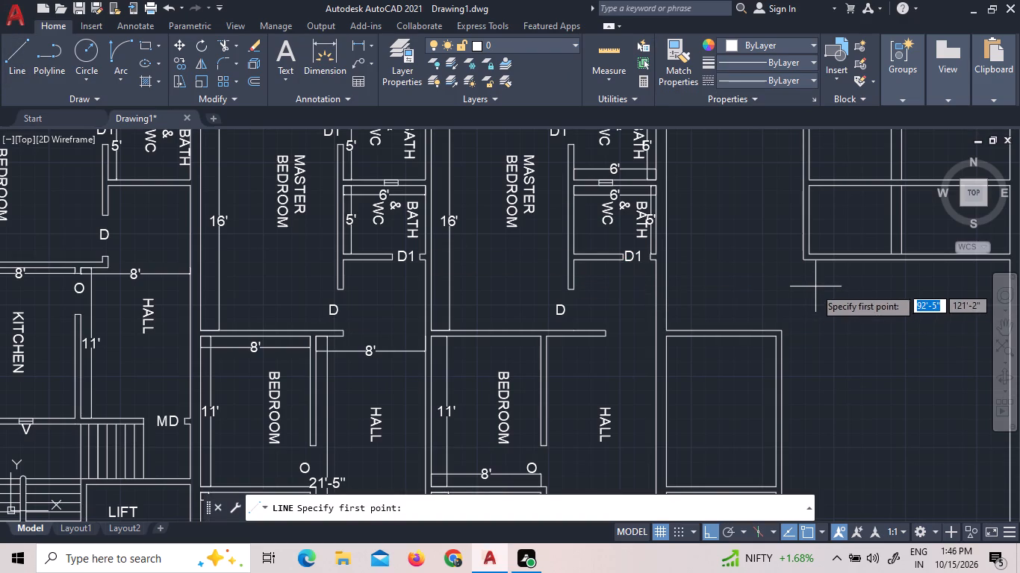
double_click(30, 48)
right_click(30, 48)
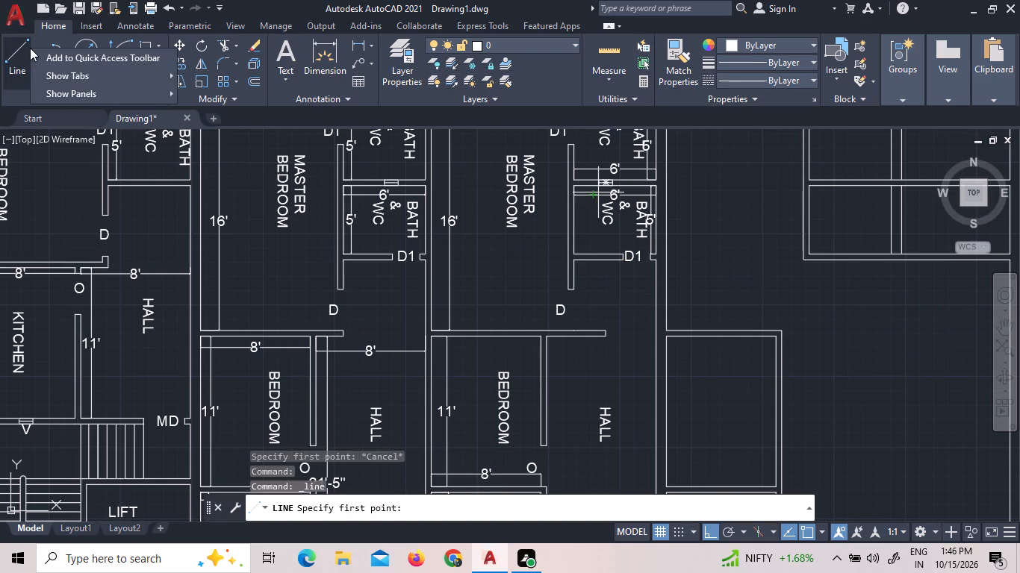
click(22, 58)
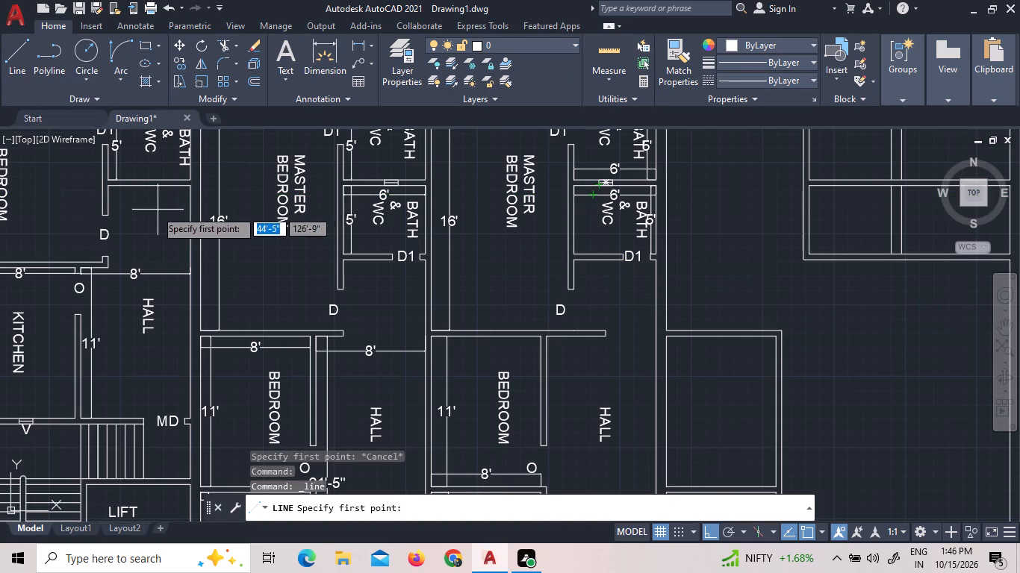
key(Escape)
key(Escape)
Extend the lower rooms' top cross wall lines to the small upper rooms' outer face line, extended down to the bottom wall as the boundary.
text(EX)
key(space)
key(space)
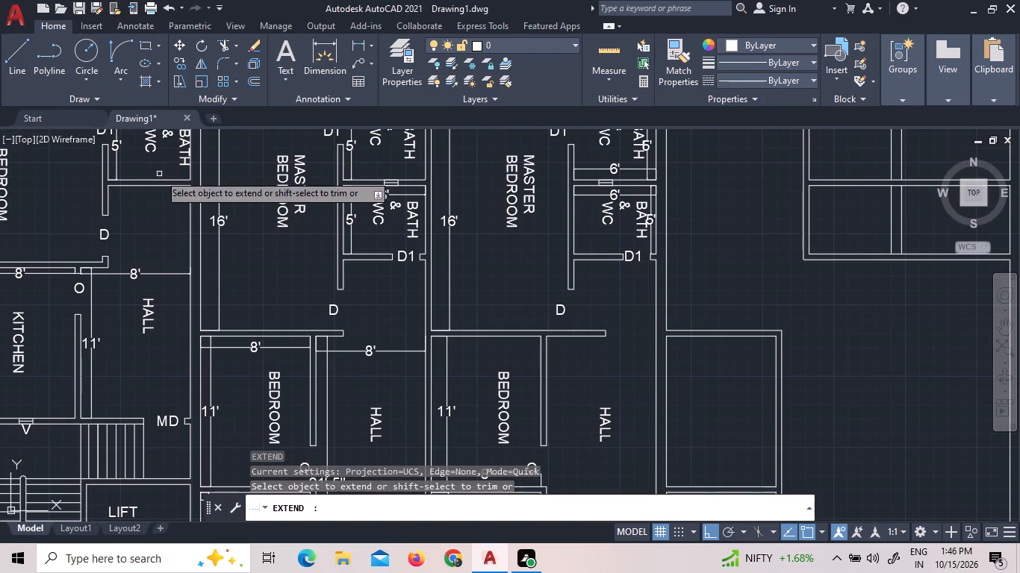
click(808, 234)
click(809, 248)
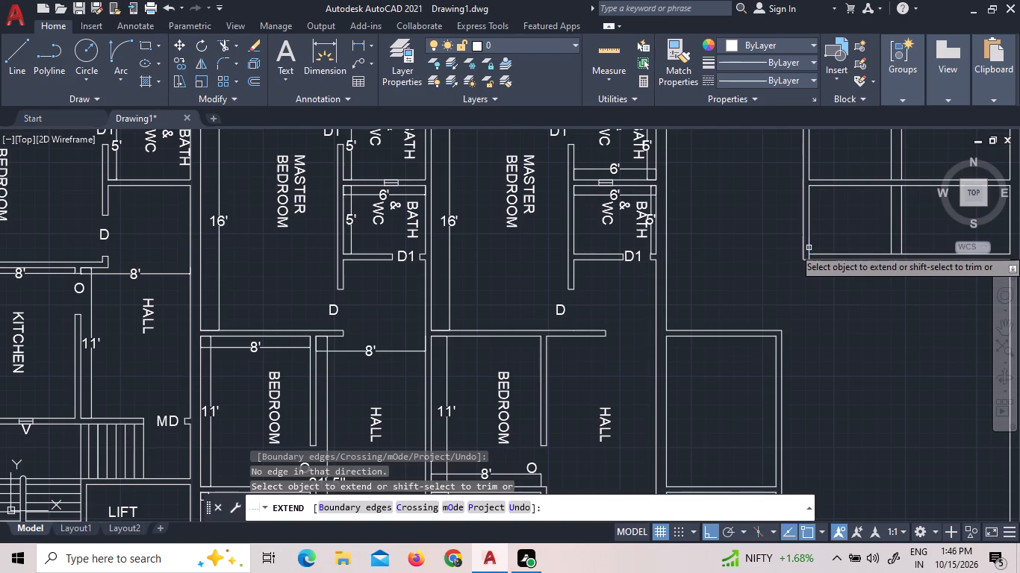
double_click(802, 240)
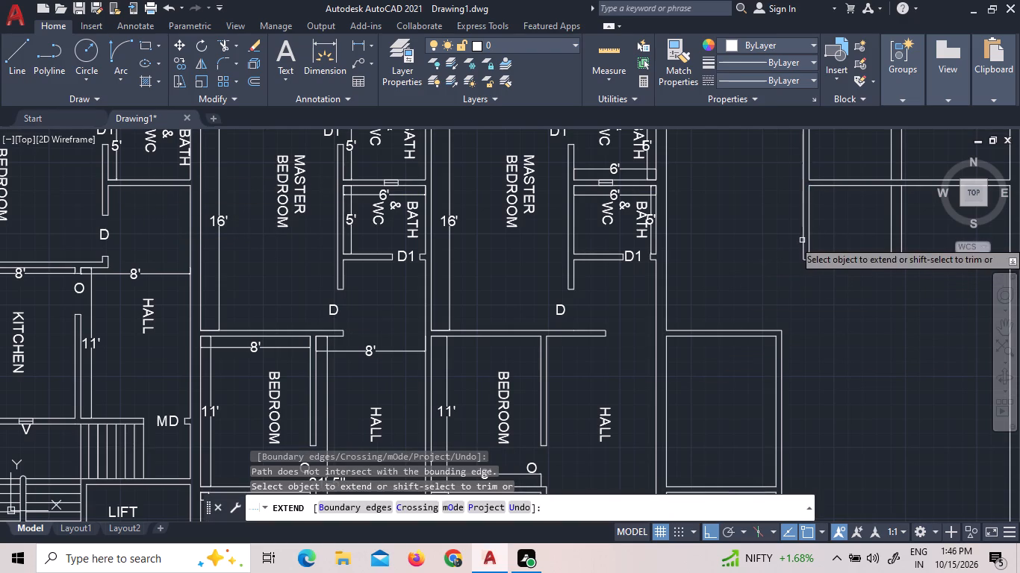
scroll(815, 211, down, 1)
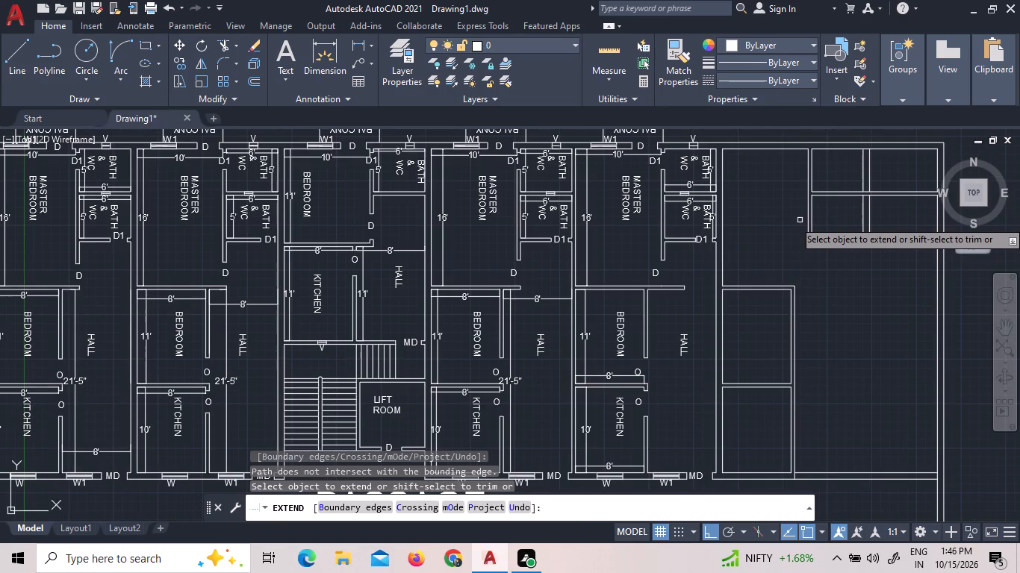
click(809, 222)
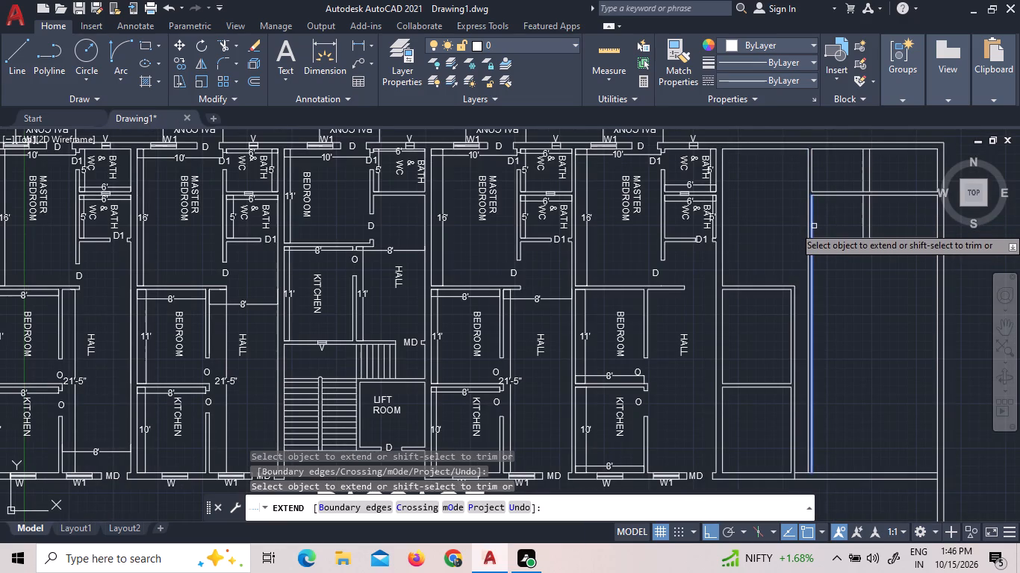
click(781, 285)
double_click(783, 290)
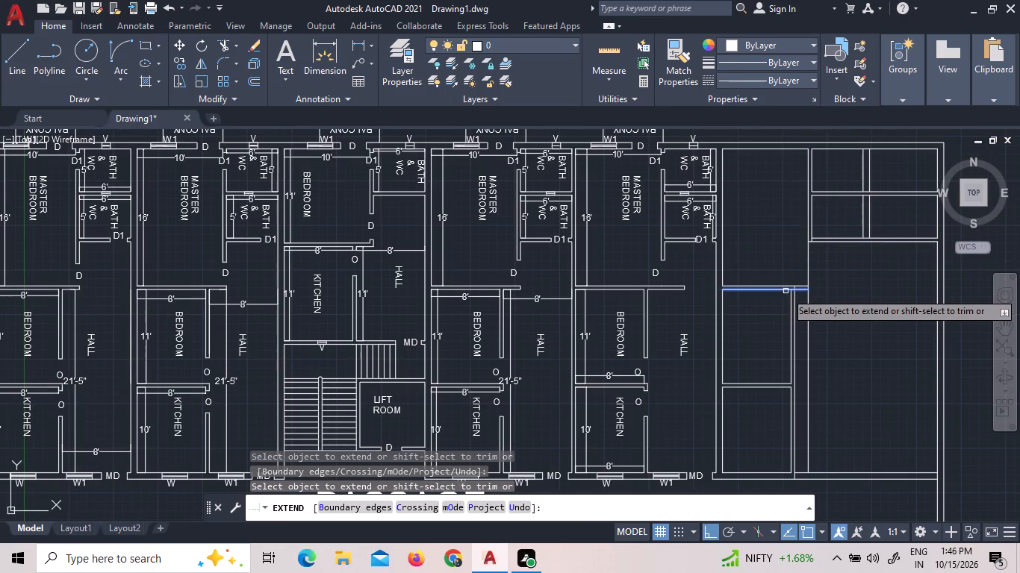
click(789, 288)
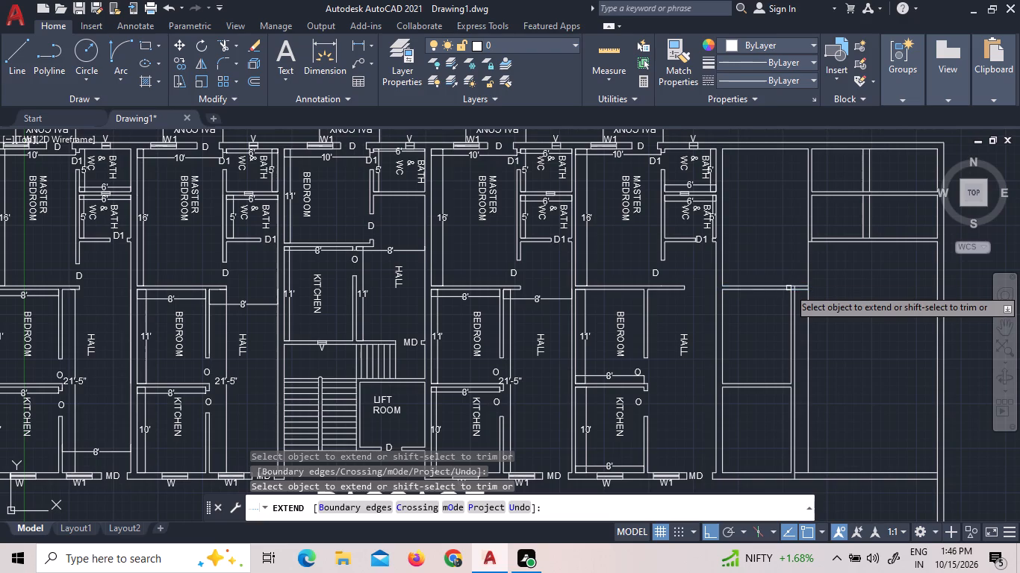
right_click(779, 259)
click(793, 266)
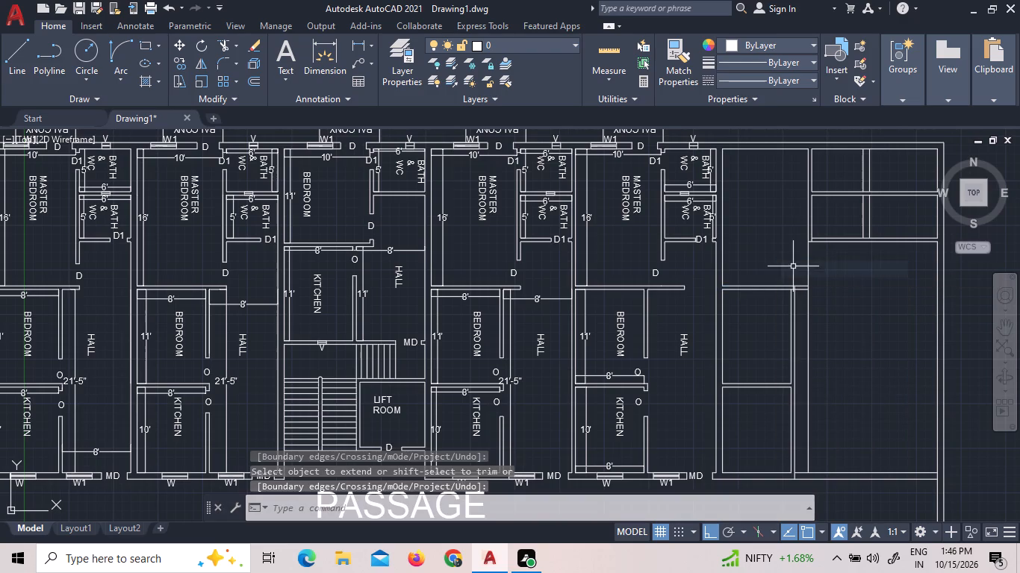
Trim away the extended vertical line above and below the lengthened cross wall, keeping the piece that closes the wall end.
text(TR)
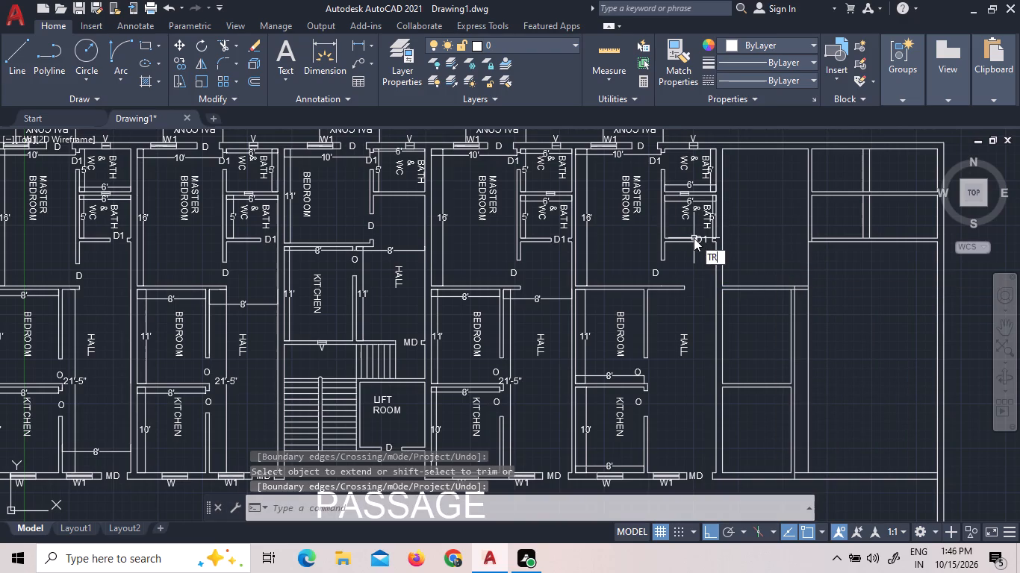
key(space)
key(space)
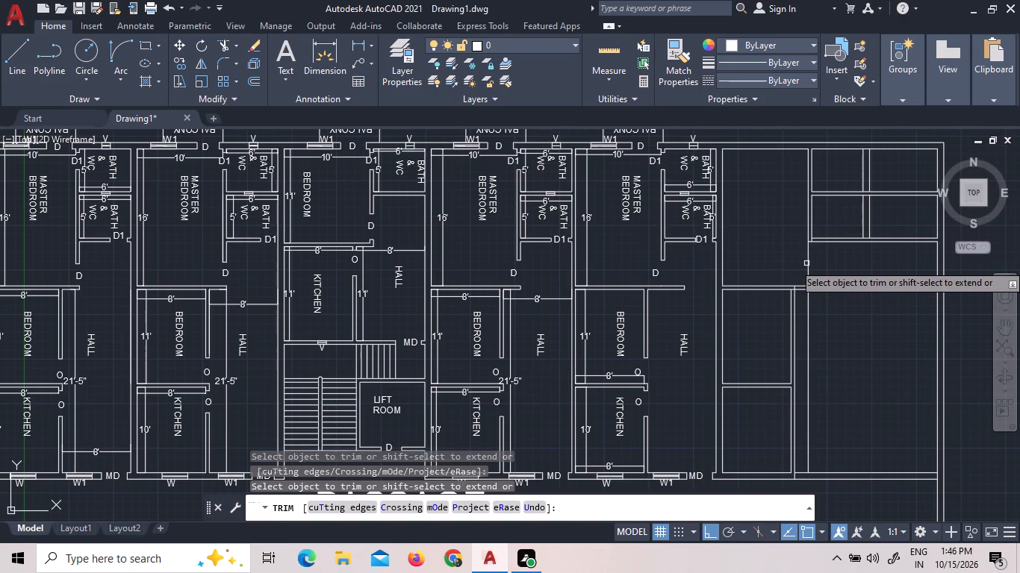
double_click(808, 264)
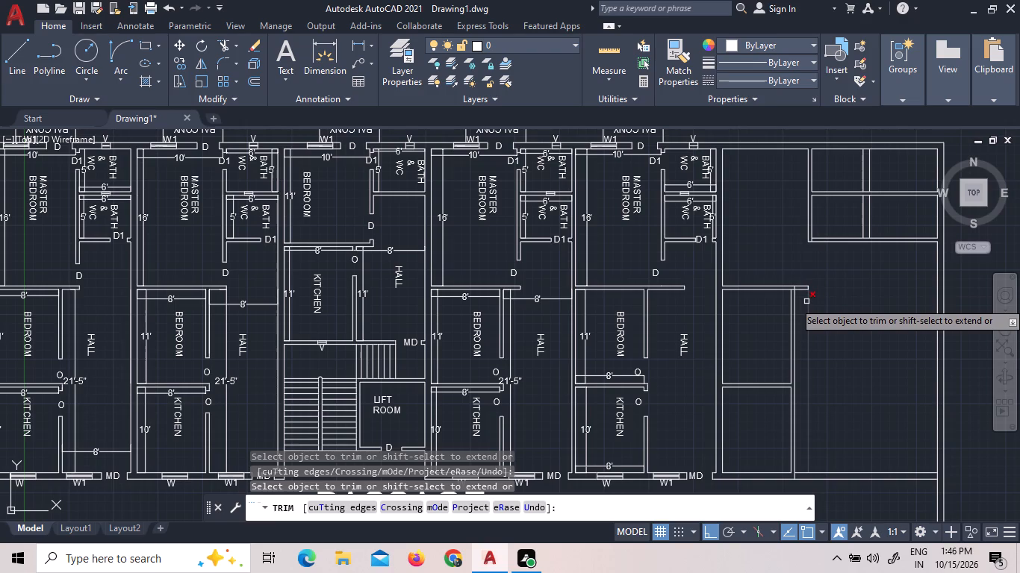
click(806, 301)
Trim the line pieces crossing the junction of the lengthened cross wall and the lower rooms' vertical partition.
scroll(792, 279, up, 2)
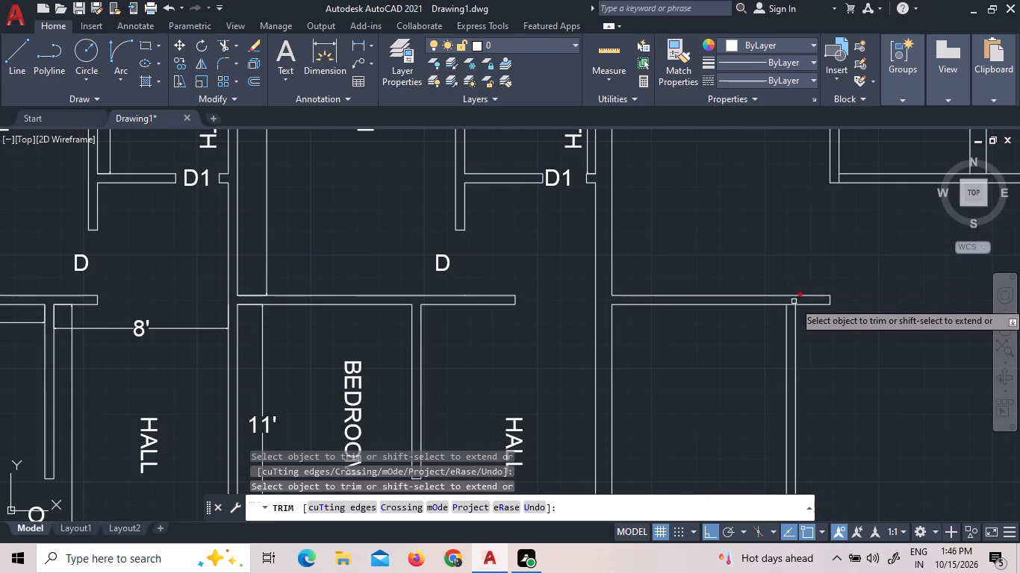
click(795, 298)
click(792, 306)
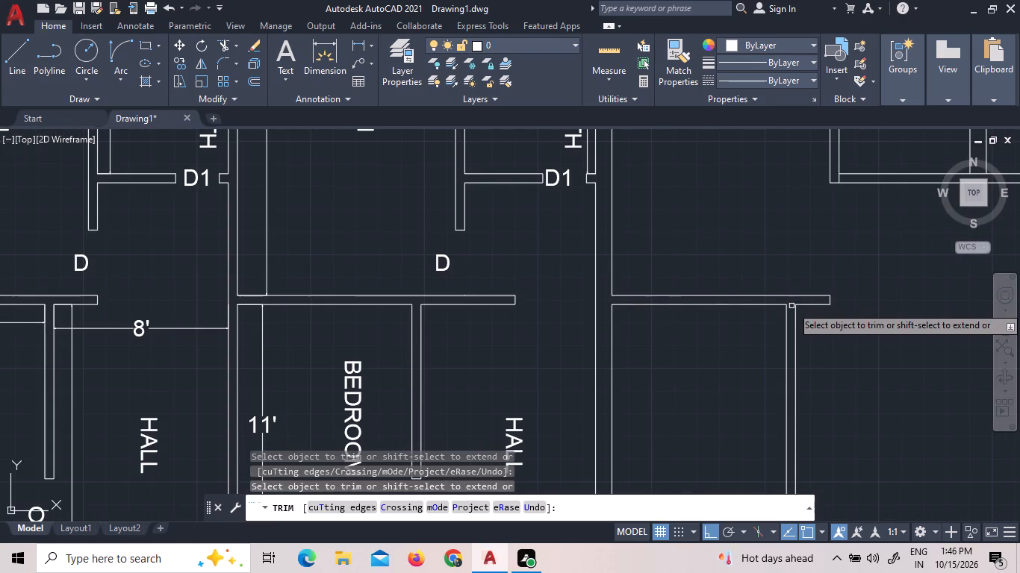
scroll(756, 200, down, 2)
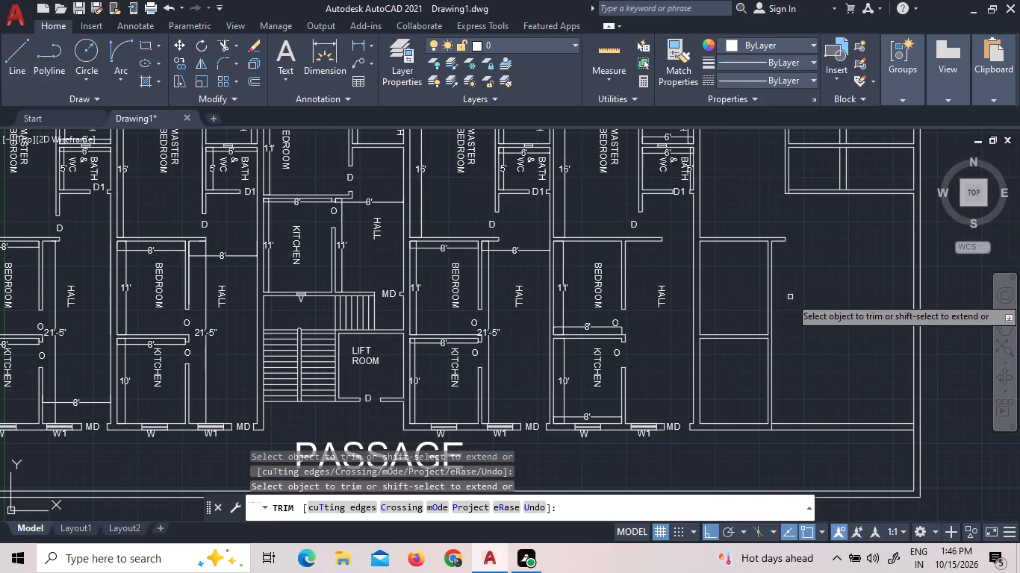
right_click(790, 297)
click(821, 306)
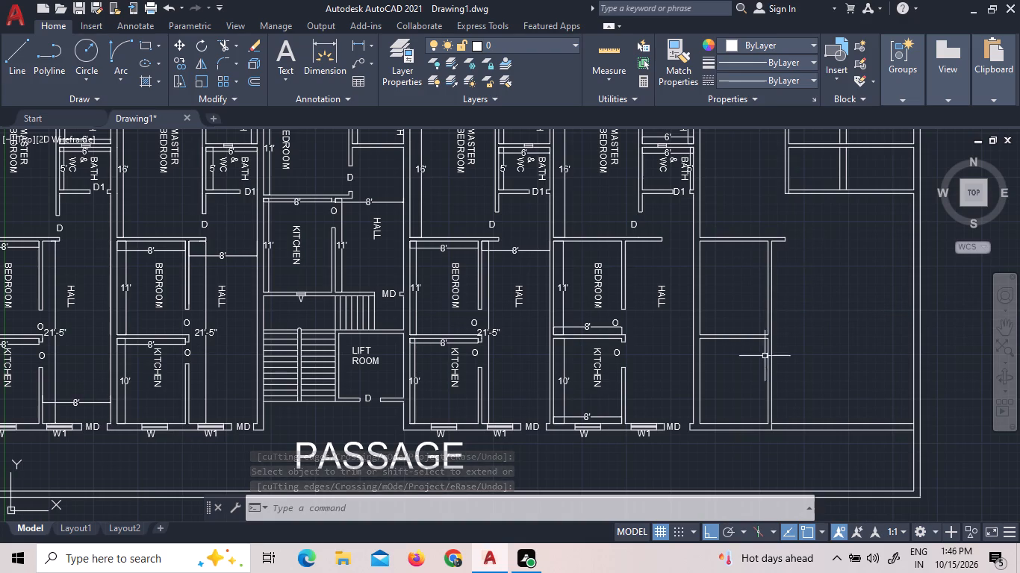
Draw a line about 5" long across the vertical partition, continuing the lower face of the cross wall between the two lower rooms.
scroll(785, 366, up, 3)
click(25, 57)
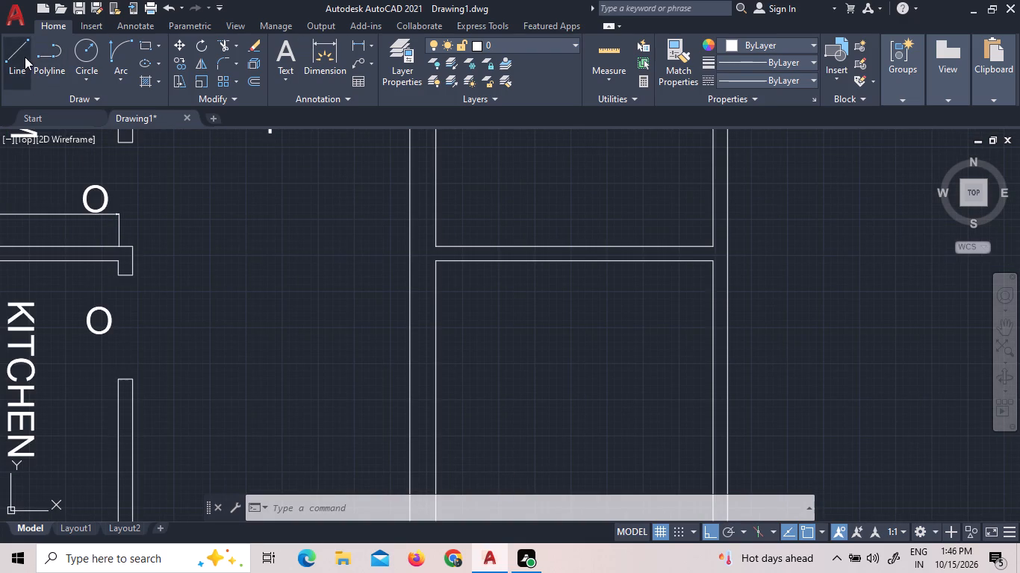
click(709, 264)
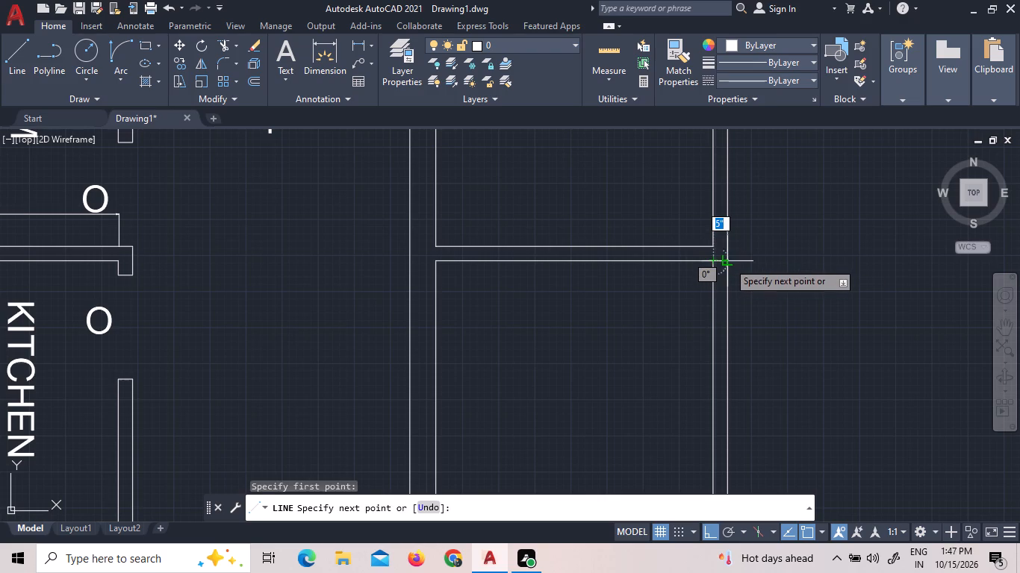
scroll(728, 262, up, 3)
click(730, 262)
right_click(737, 260)
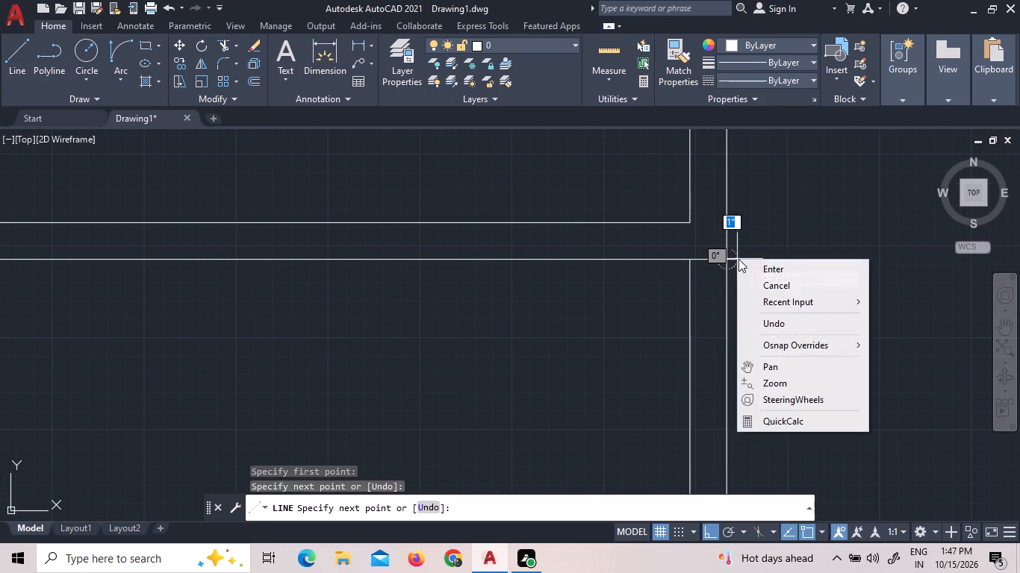
click(757, 269)
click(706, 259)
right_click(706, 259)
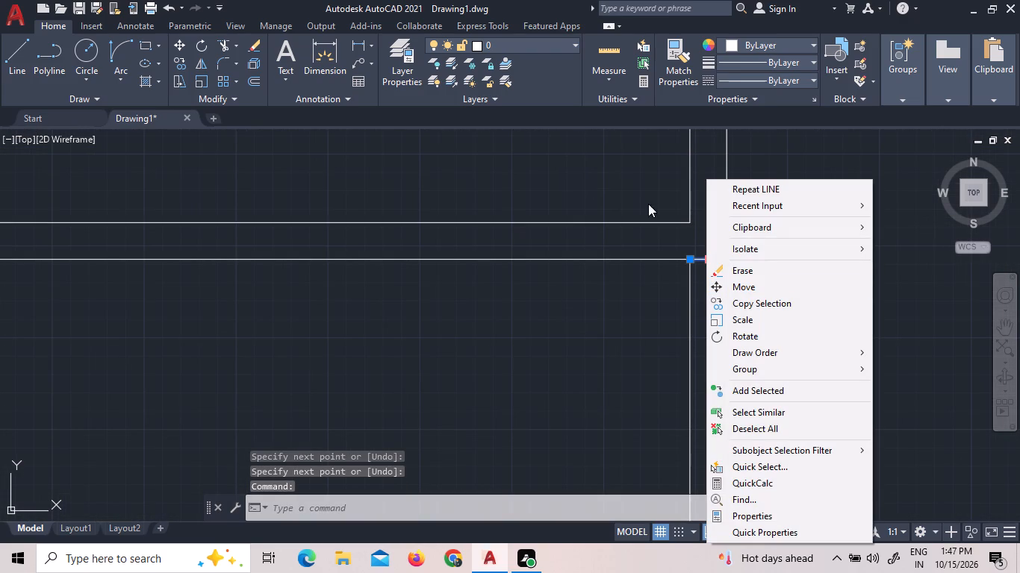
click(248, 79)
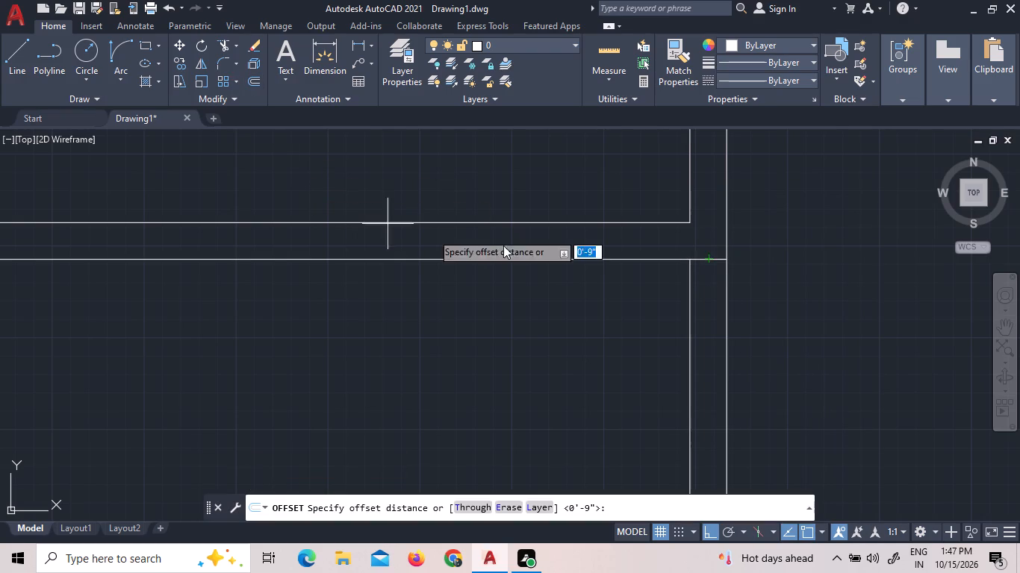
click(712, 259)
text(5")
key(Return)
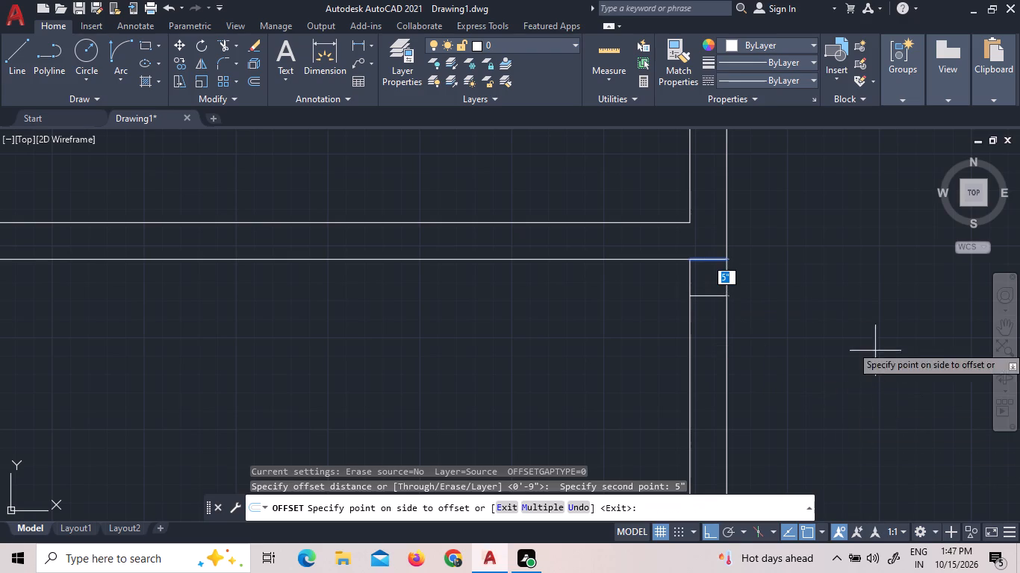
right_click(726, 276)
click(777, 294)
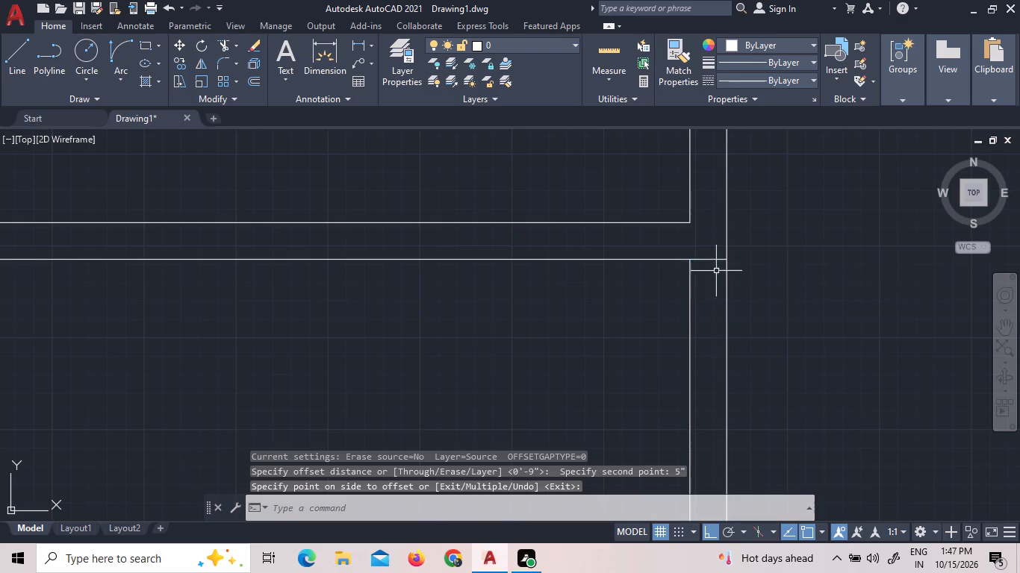
Offset the short line across the vertical partition at the cross wall's lower face 5" downward.
click(709, 258)
right_click(709, 258)
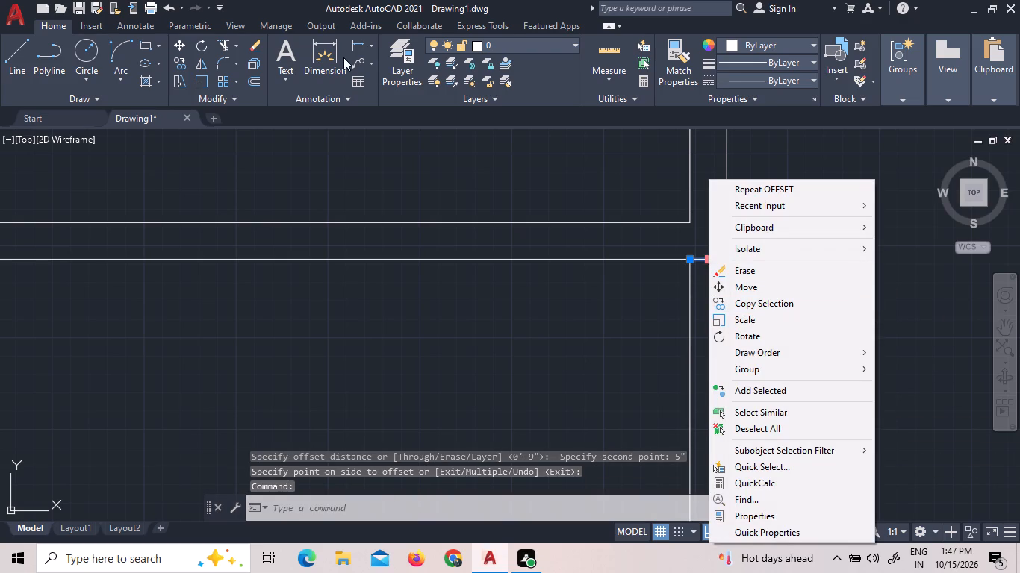
click(254, 80)
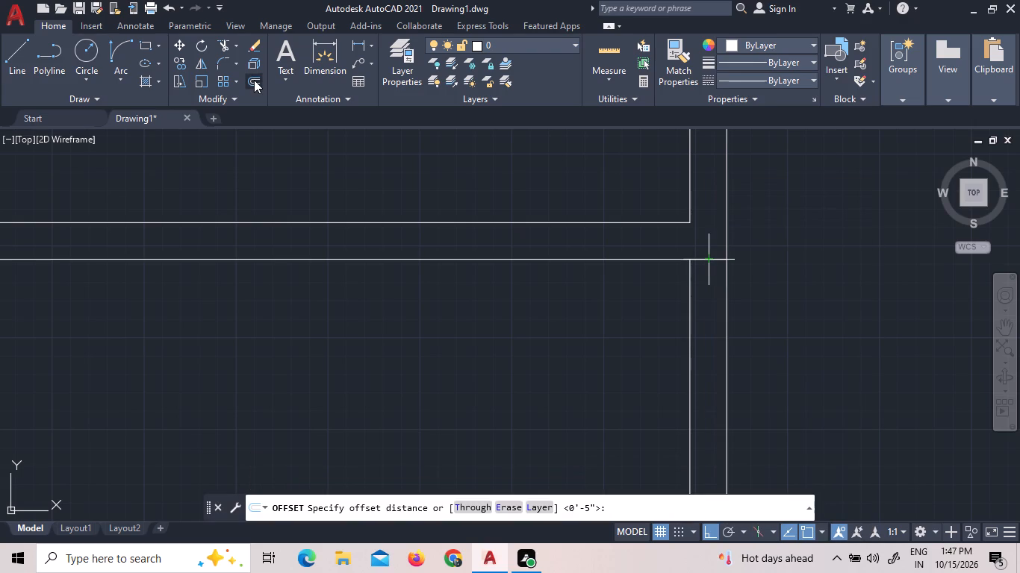
text(5")
key(Return)
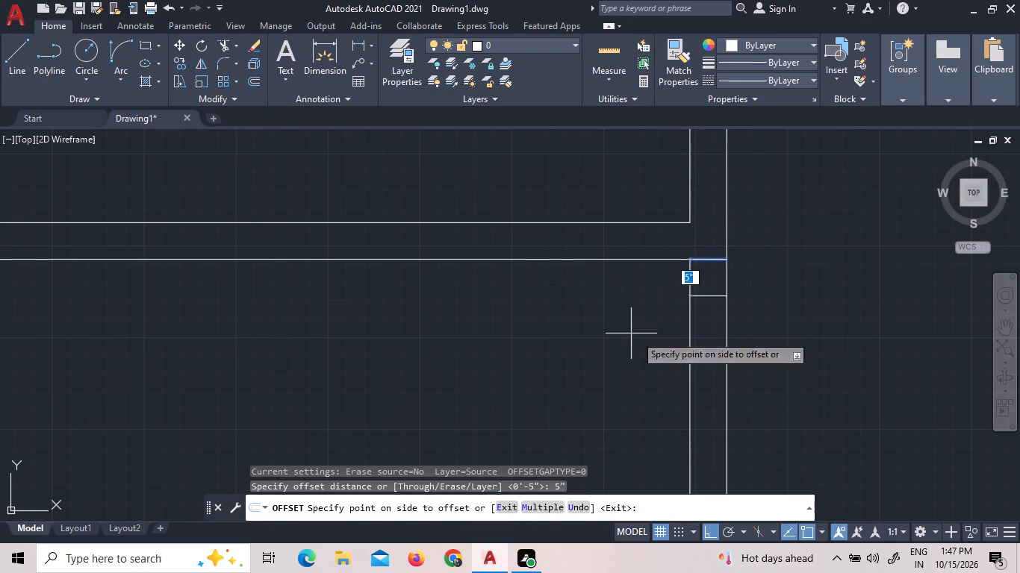
click(759, 369)
Draw a line about 5" long across the vertical partition, continuing the upper face of the cross wall between the two lower rooms.
scroll(720, 266, down, 2)
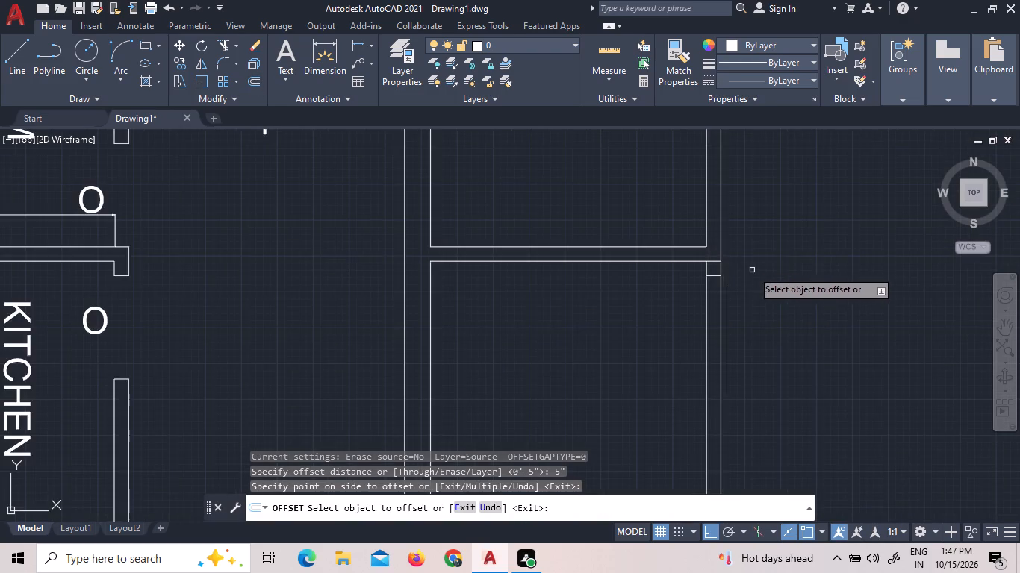
scroll(755, 278, down, 2)
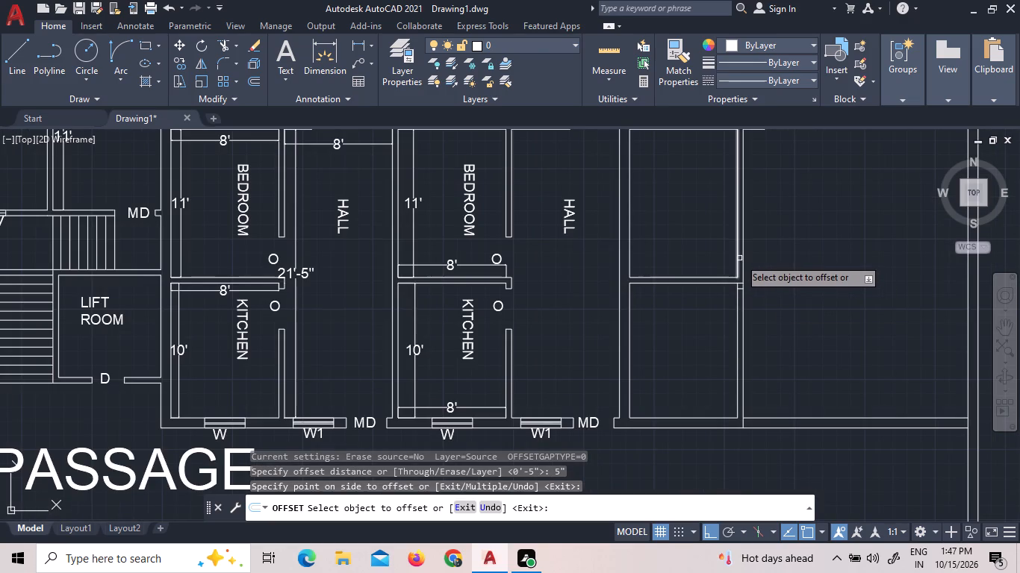
scroll(741, 249, up, 2)
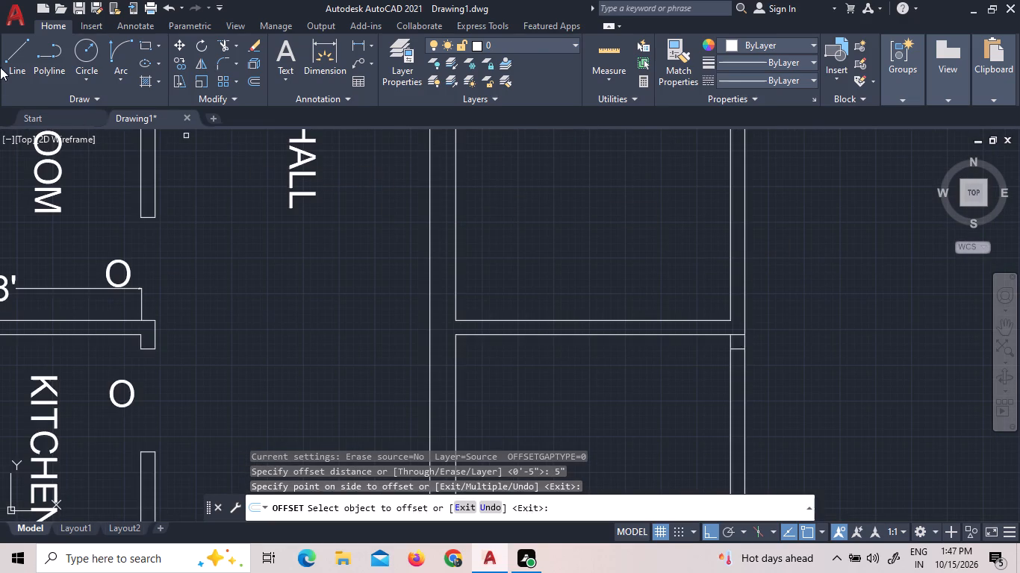
click(15, 68)
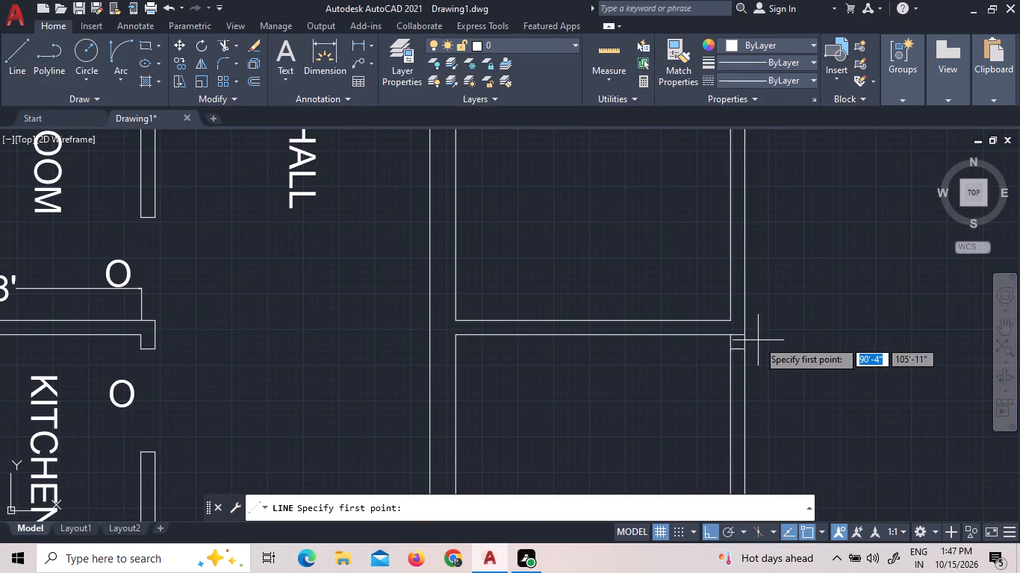
scroll(728, 319, up, 3)
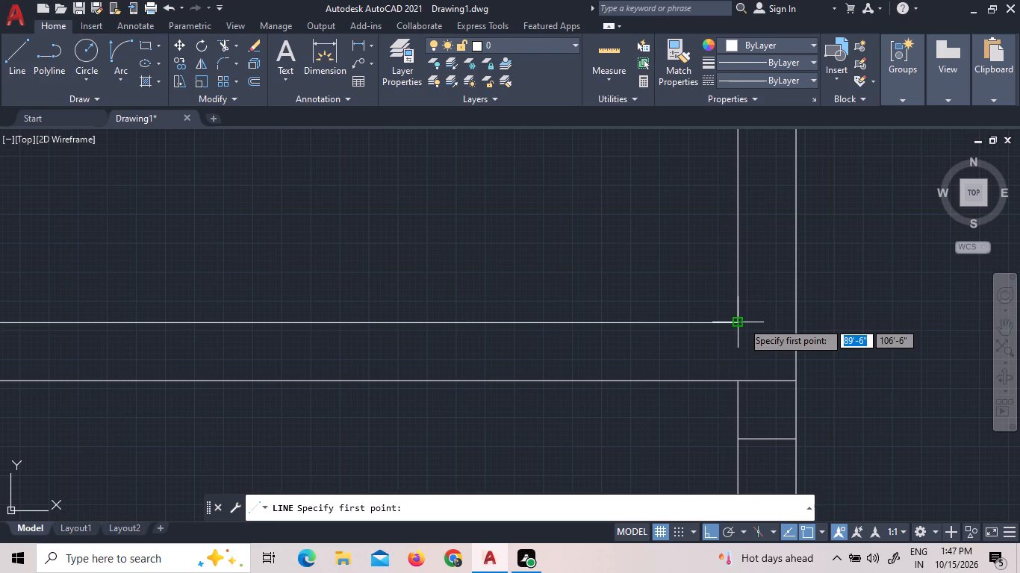
click(742, 322)
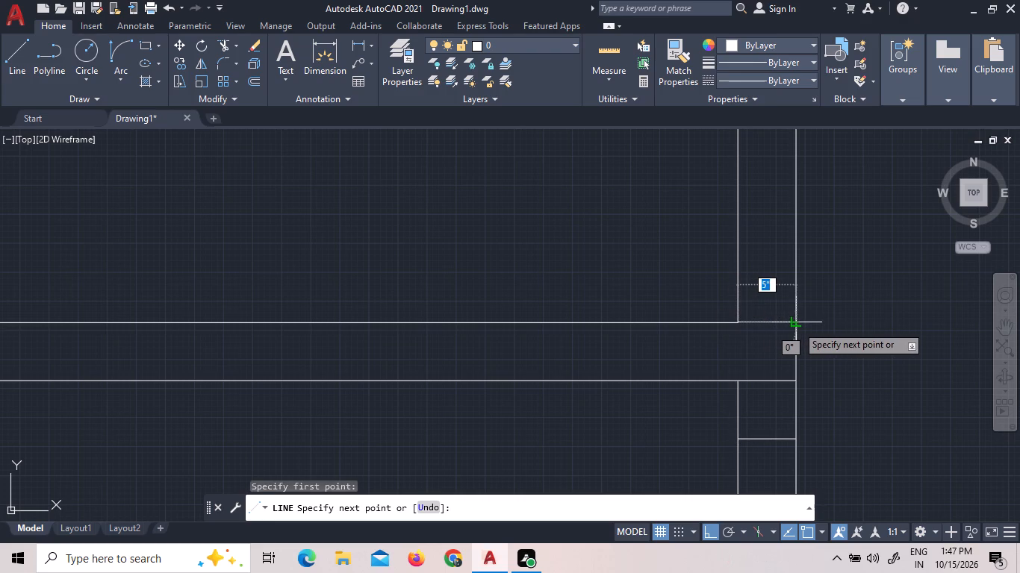
click(797, 325)
right_click(812, 318)
click(820, 319)
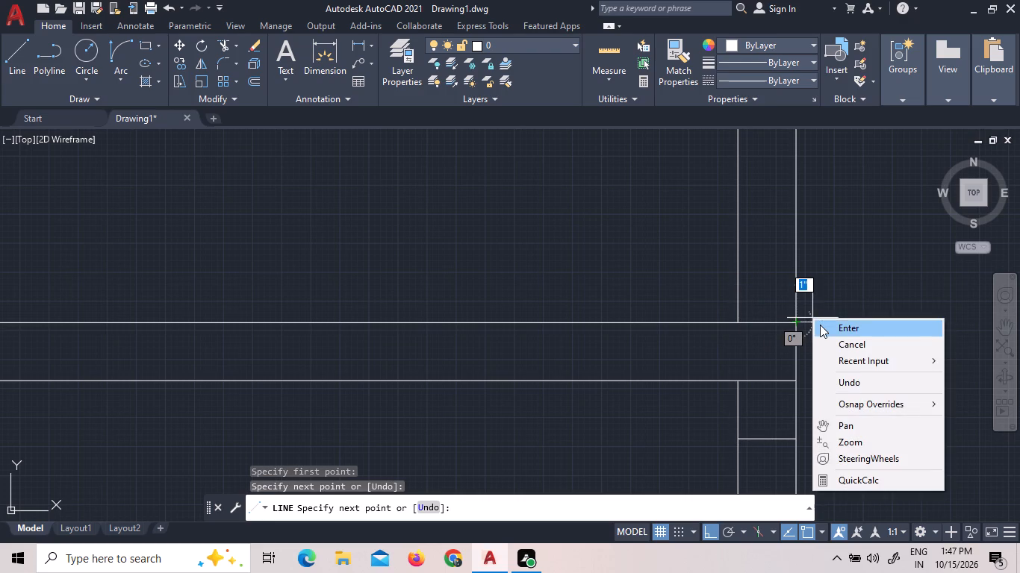
click(821, 325)
Offset the short line at the cross wall's upper face 3' upward along the vertical partition.
click(777, 322)
right_click(768, 316)
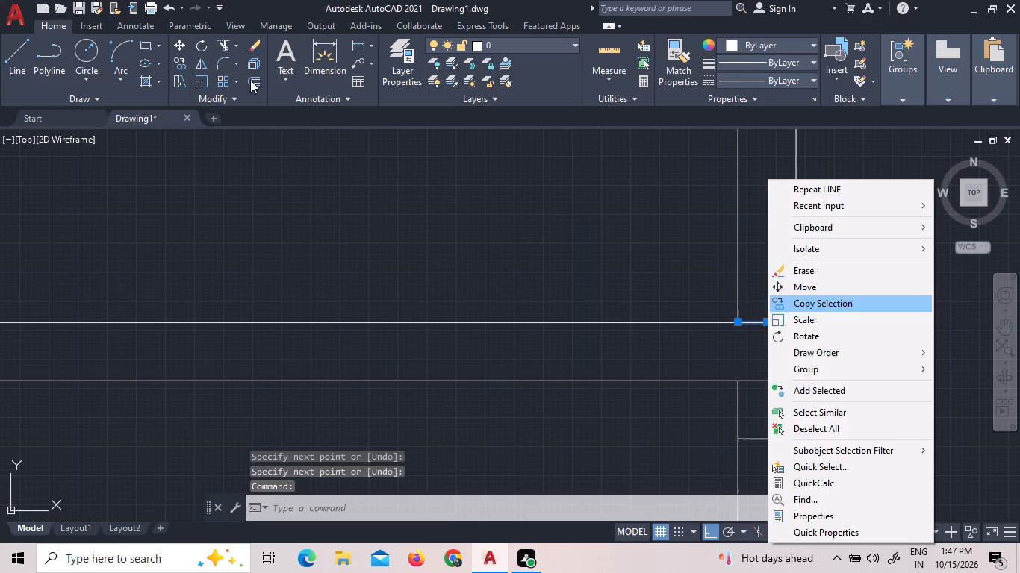
click(250, 80)
click(764, 326)
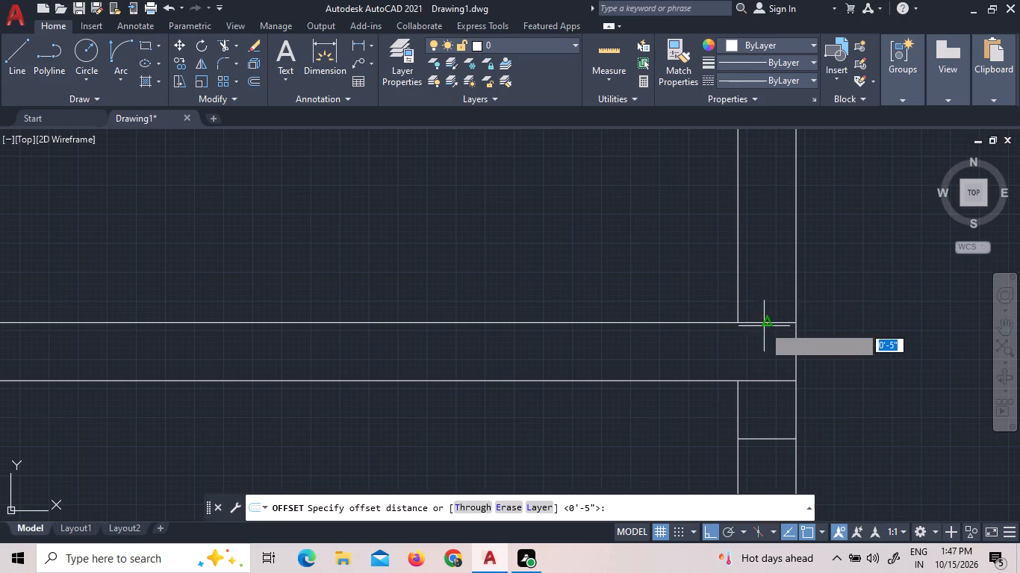
text(3')
key(Return)
scroll(770, 253, down, 4)
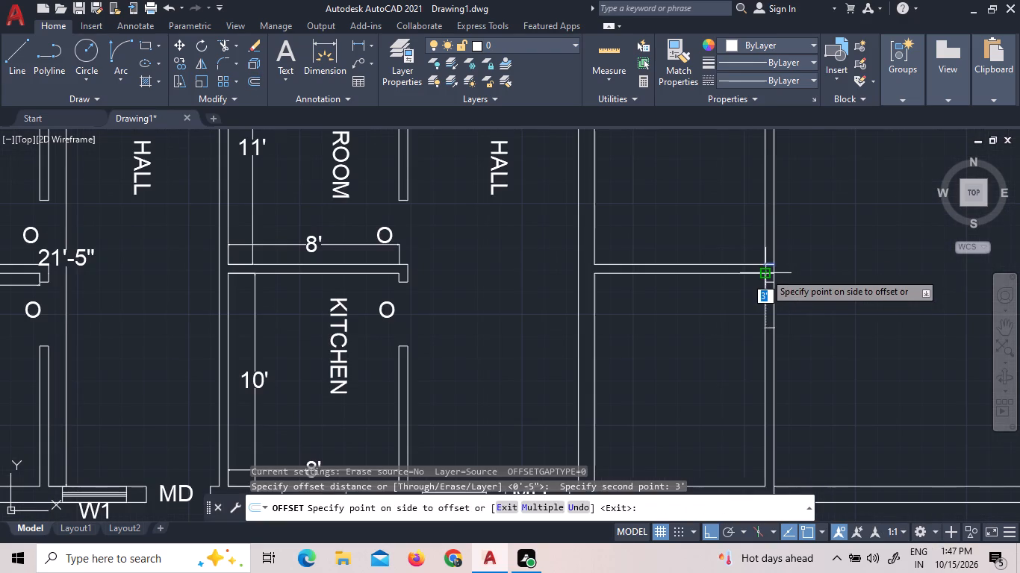
scroll(851, 279, down, 3)
scroll(833, 241, up, 3)
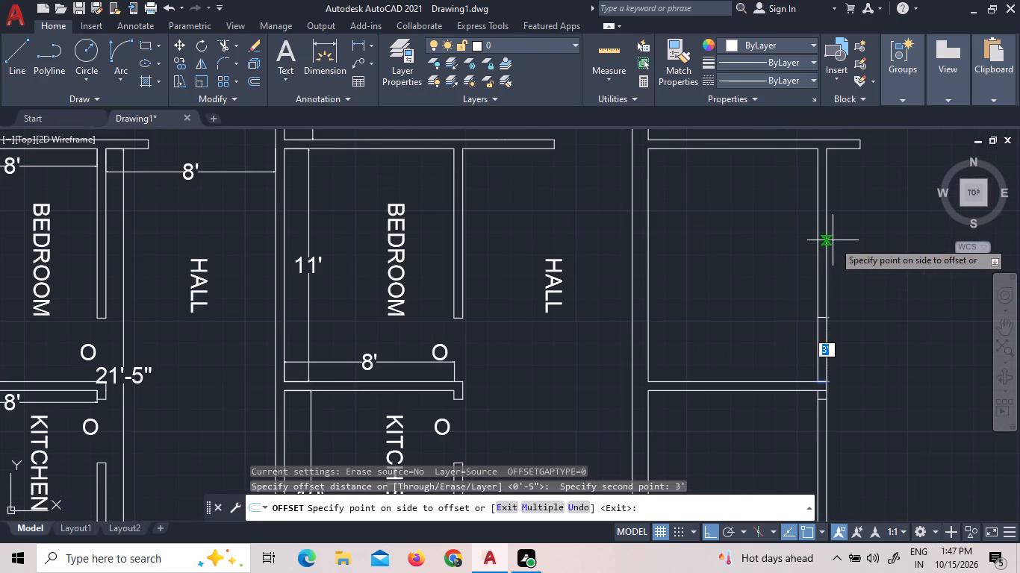
click(827, 237)
Trim both partition lines between the cross wall and the 3' offset line to open the upper of the two lower rooms.
scroll(815, 263, down, 2)
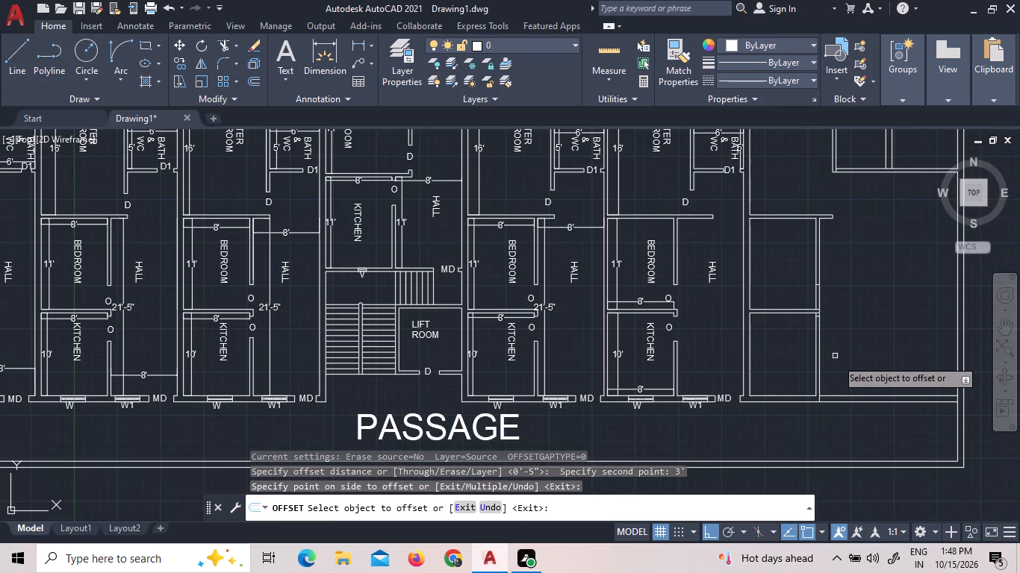
scroll(856, 416, up, 3)
scroll(821, 354, down, 2)
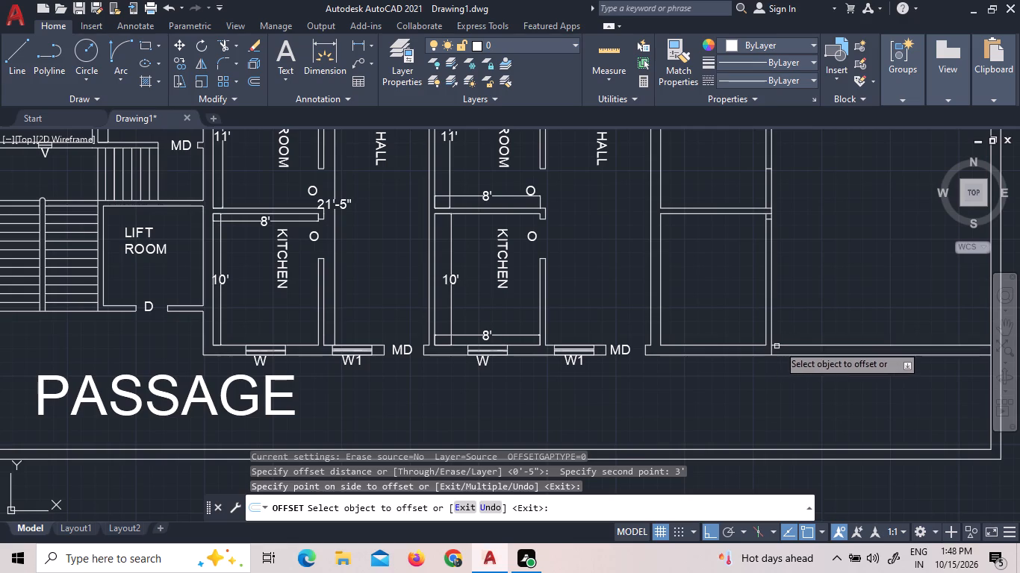
scroll(812, 281, down, 2)
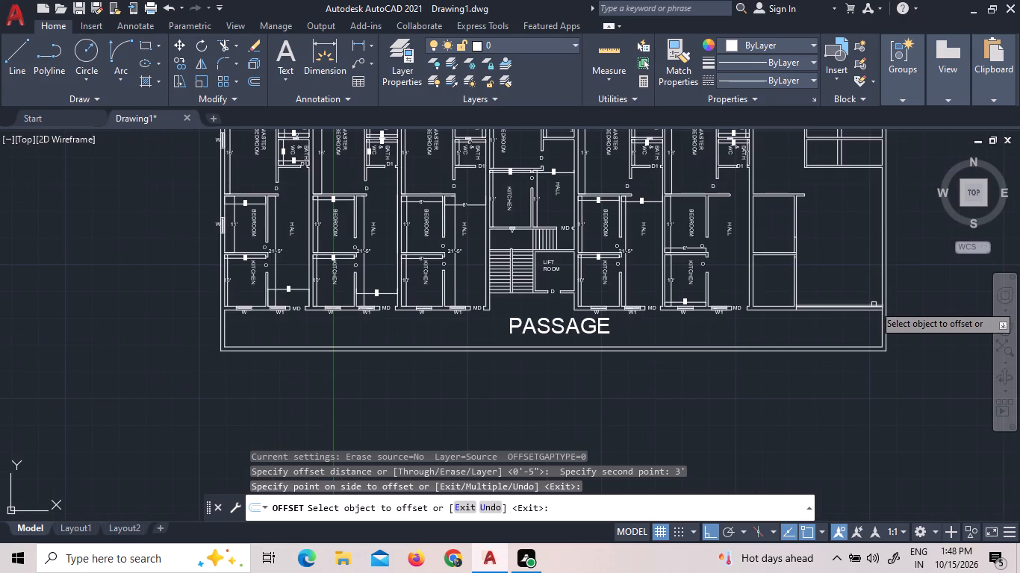
scroll(874, 304, up, 1)
scroll(874, 304, down, 2)
scroll(856, 180, up, 2)
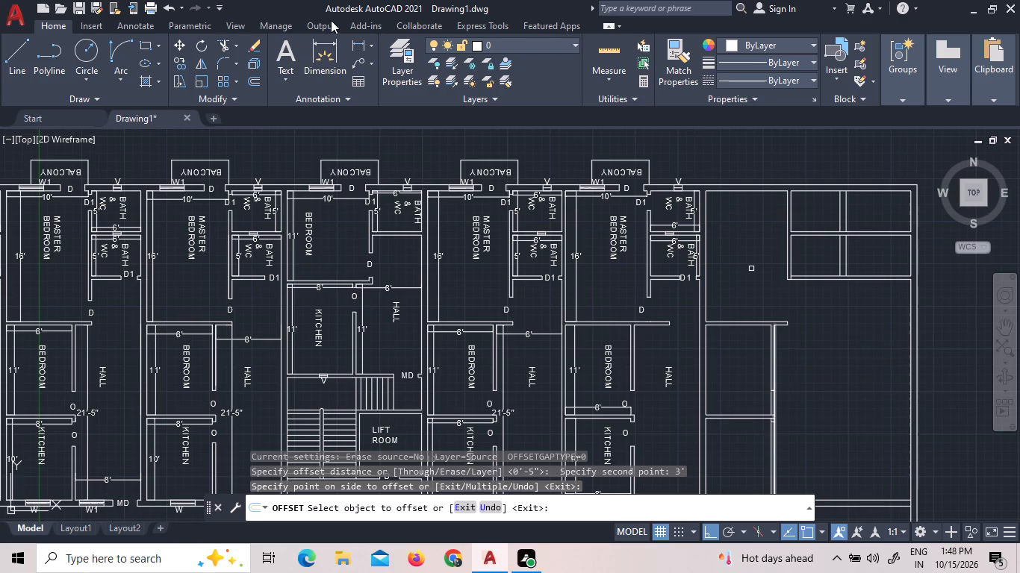
click(227, 43)
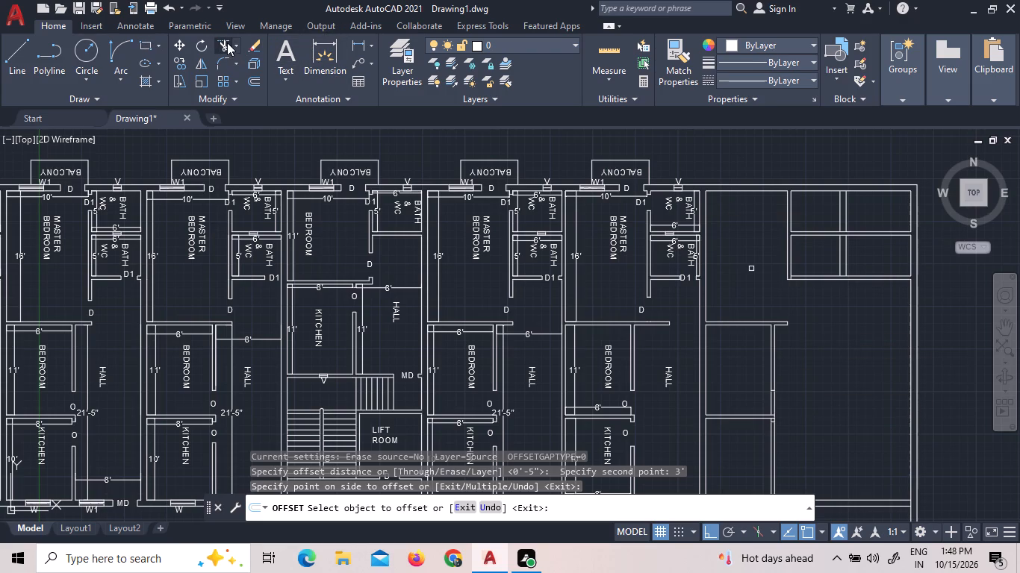
click(777, 405)
click(771, 402)
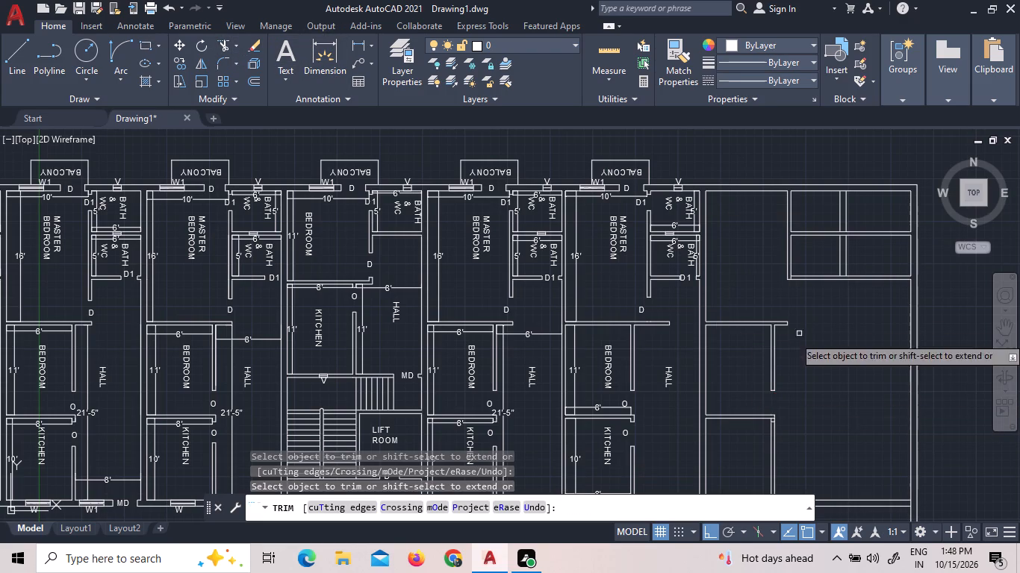
Trim the short line across the partition at the cross wall's lower face and the partition line crossing the bottom wall.
scroll(776, 445, up, 4)
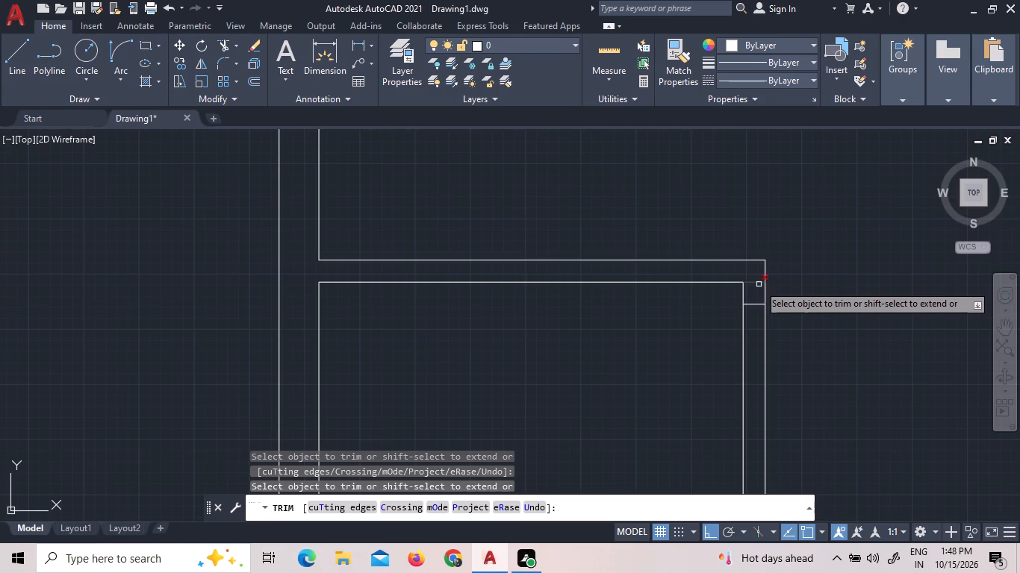
click(759, 284)
scroll(825, 196, down, 4)
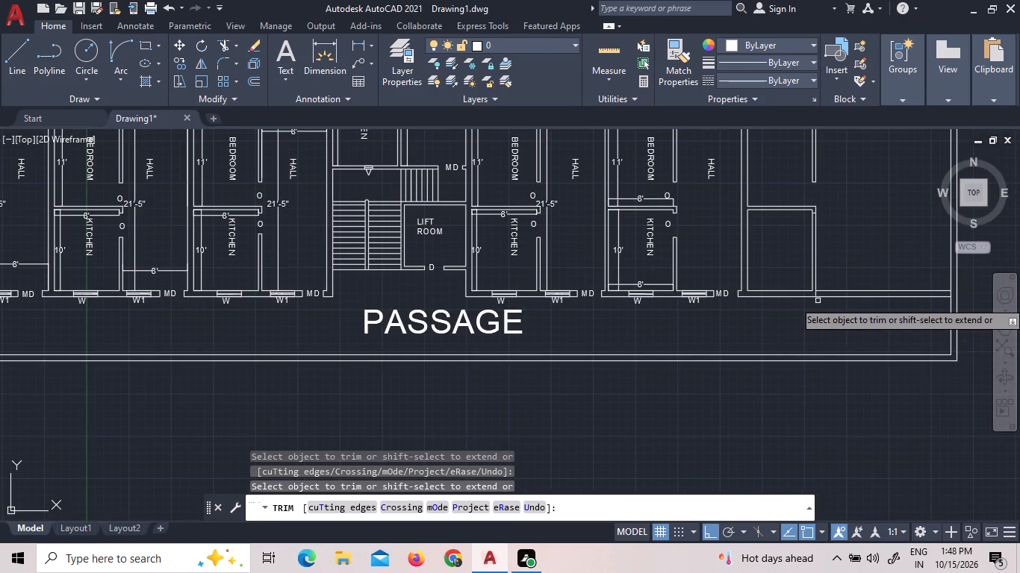
scroll(818, 299, up, 1)
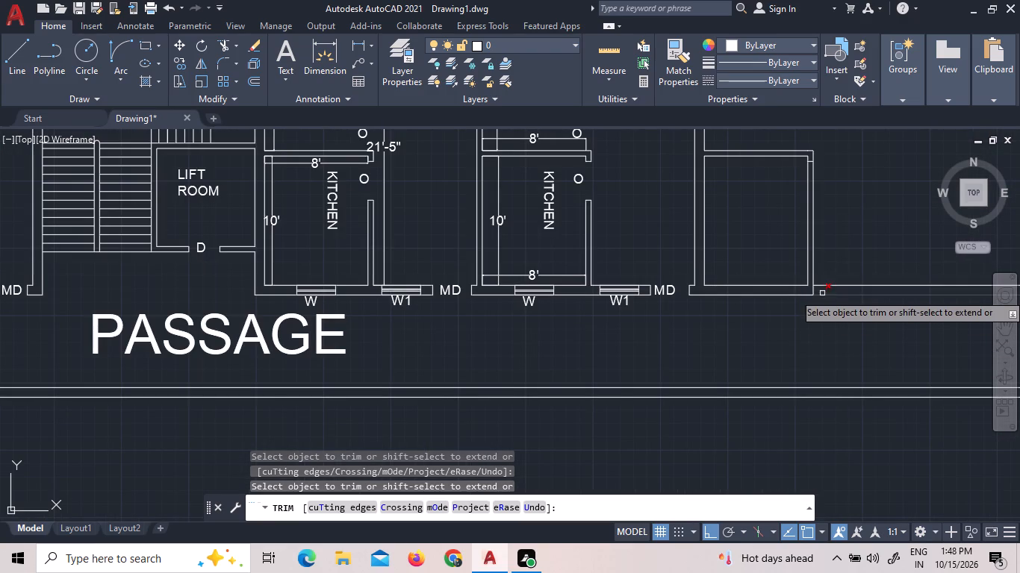
click(814, 291)
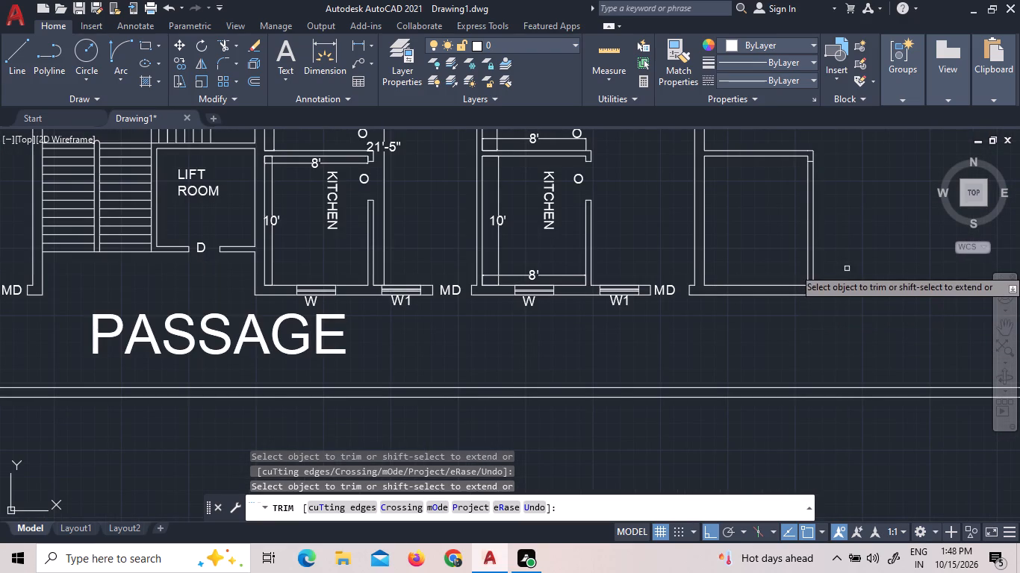
right_click(848, 267)
click(862, 272)
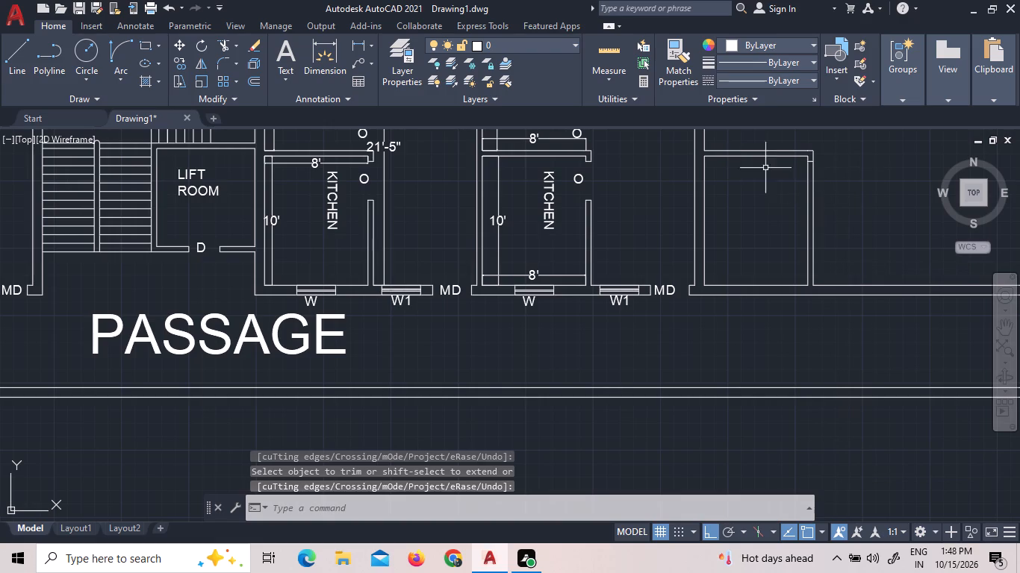
Offset the short line across the partition just below the cross wall 3' downward.
scroll(803, 160, up, 4)
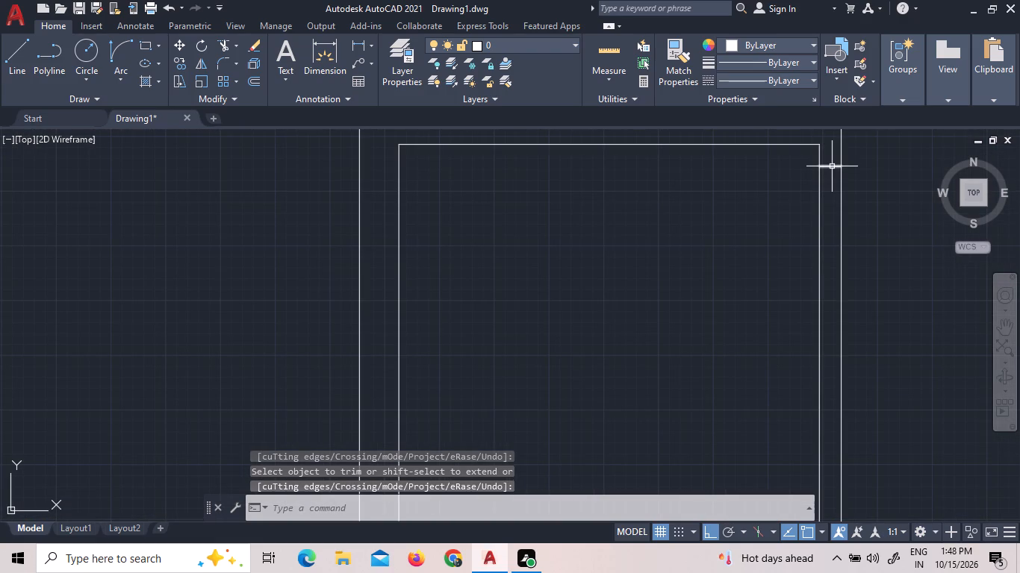
click(832, 166)
click(253, 81)
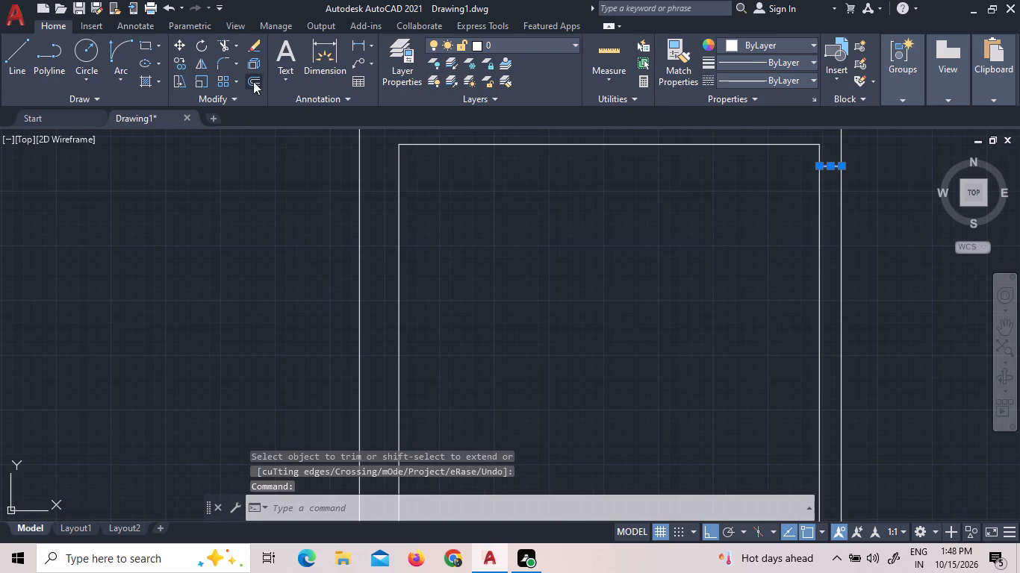
click(830, 166)
text(3')
key(Return)
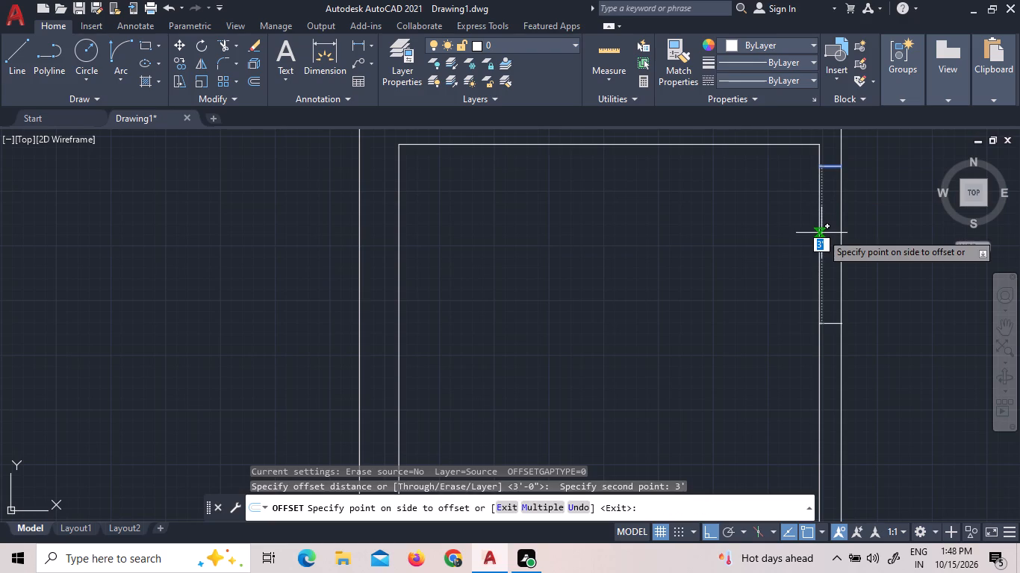
click(821, 233)
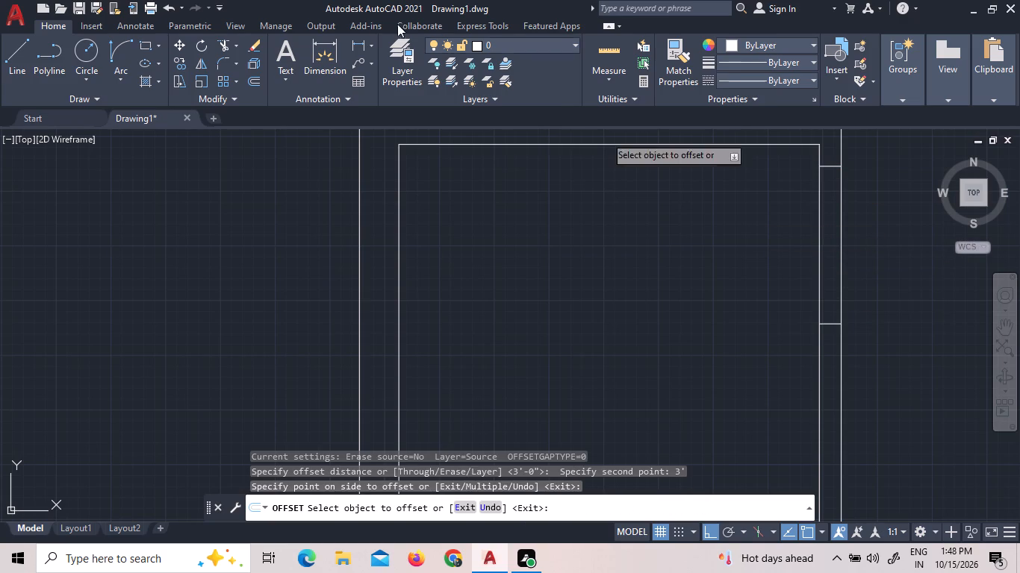
Trim both partition lines between the cross wall and the 3' offset line to open the lower of the two lower rooms.
click(219, 45)
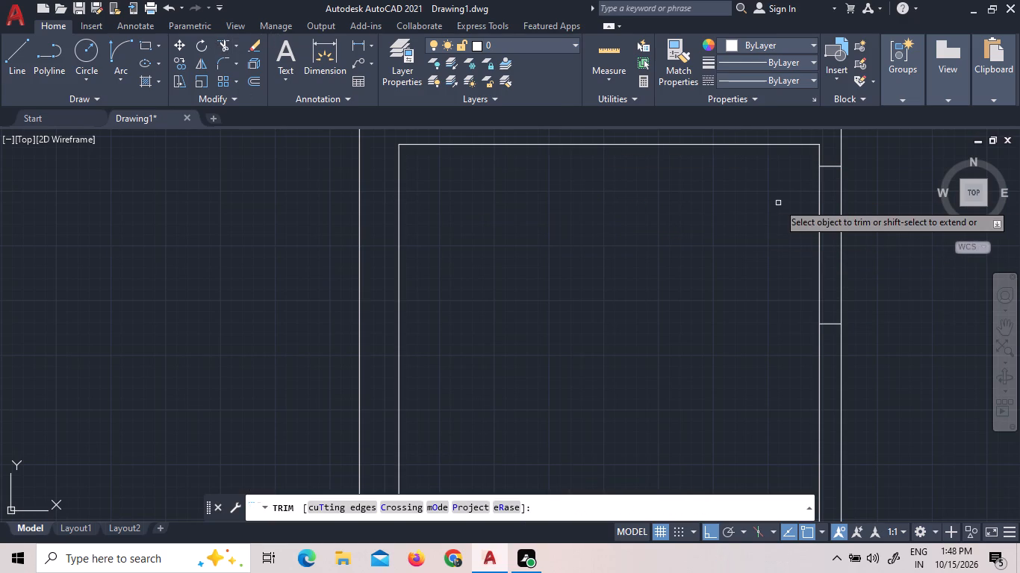
click(842, 213)
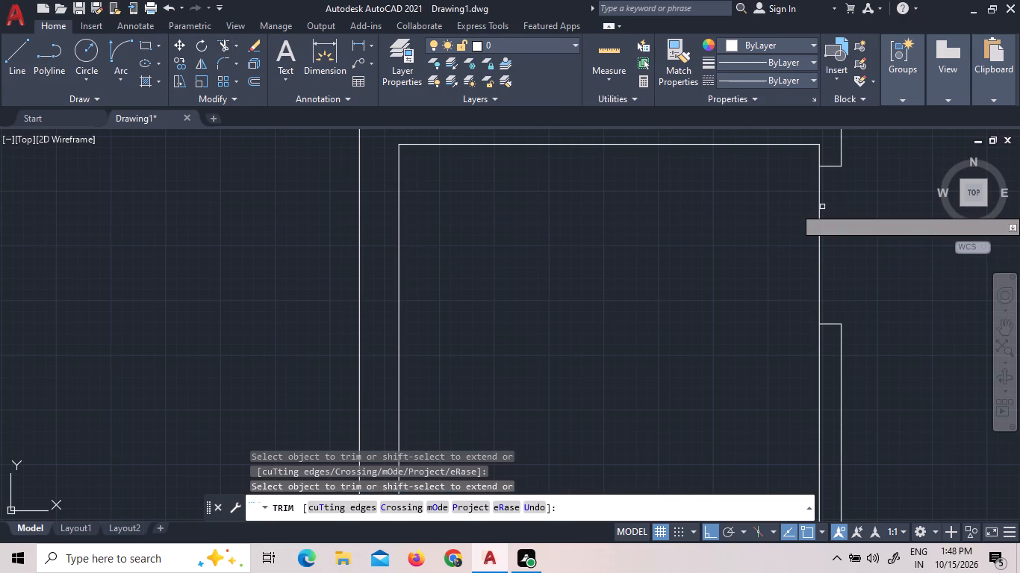
click(821, 206)
Trim the dividing wall's two lines and the lower wall's upper line between the end unit's small upper rooms and the outer wall.
scroll(842, 242, down, 5)
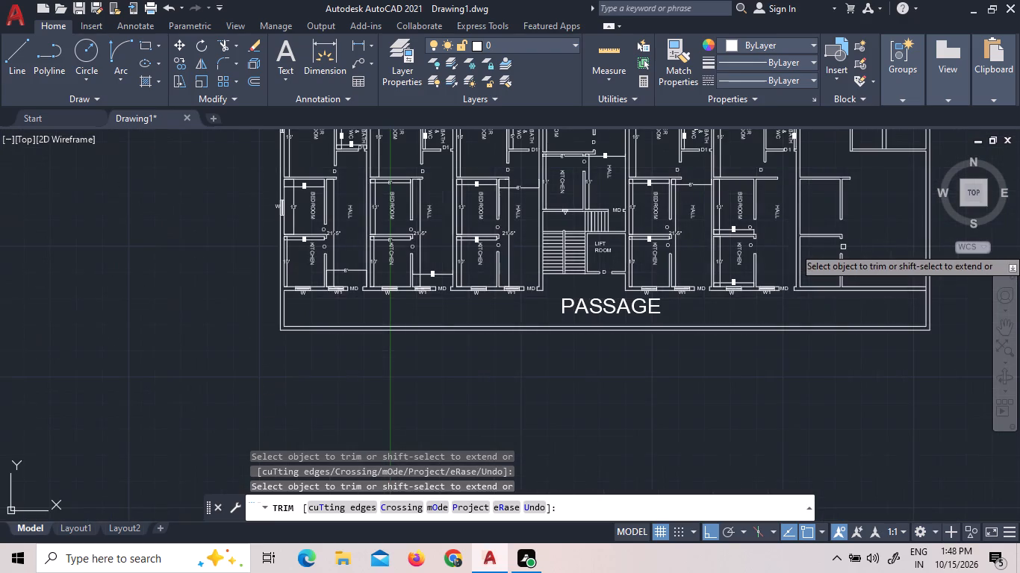
scroll(918, 204, down, 3)
scroll(901, 184, up, 3)
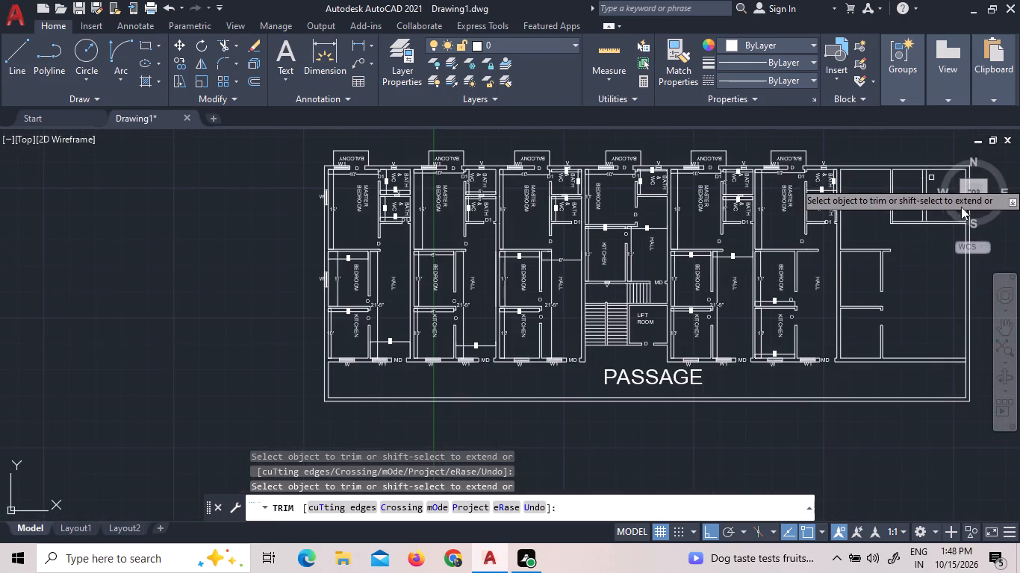
scroll(963, 213, up, 1)
scroll(895, 209, down, 3)
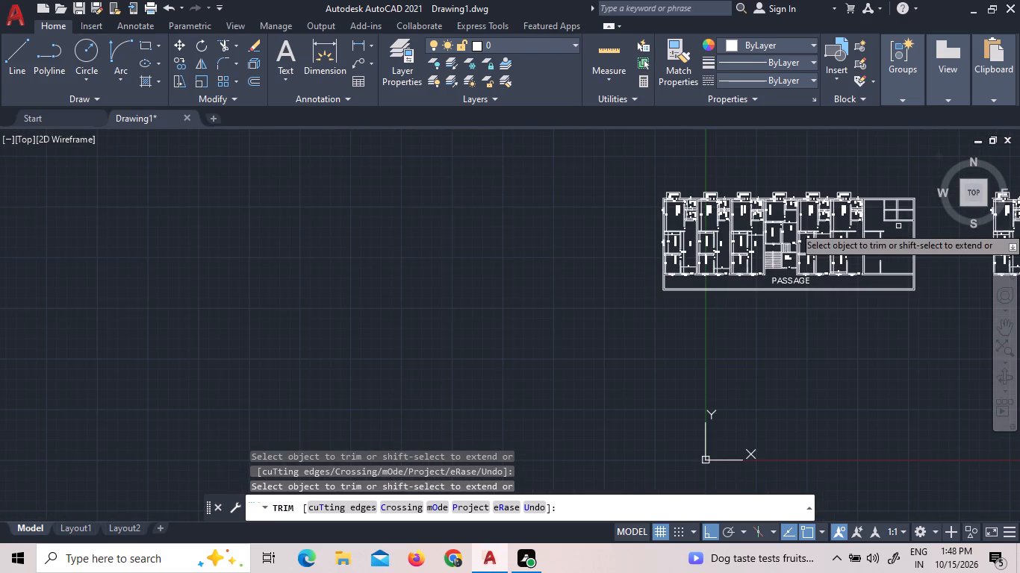
scroll(908, 207, up, 3)
click(899, 218)
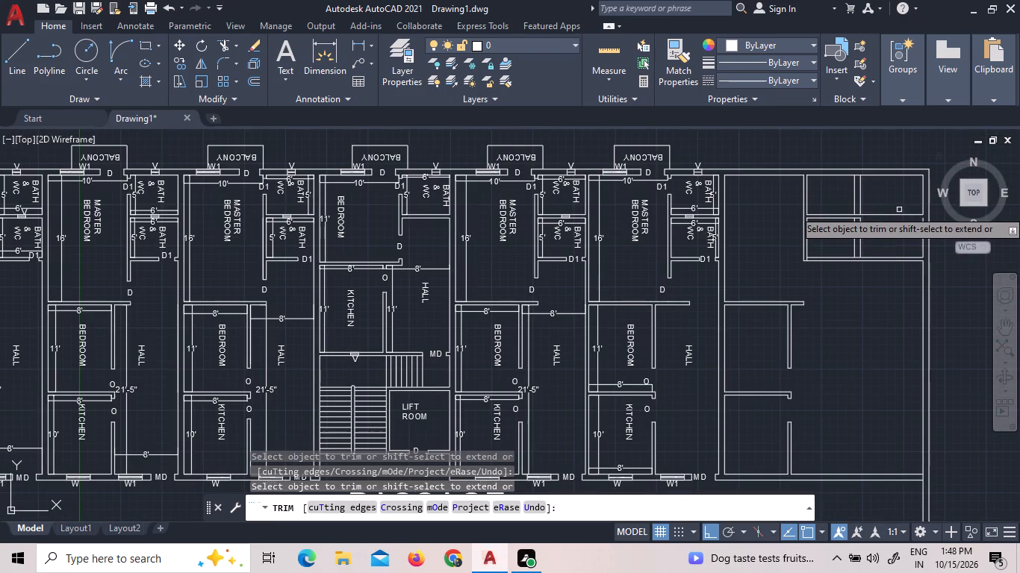
click(898, 216)
double_click(898, 257)
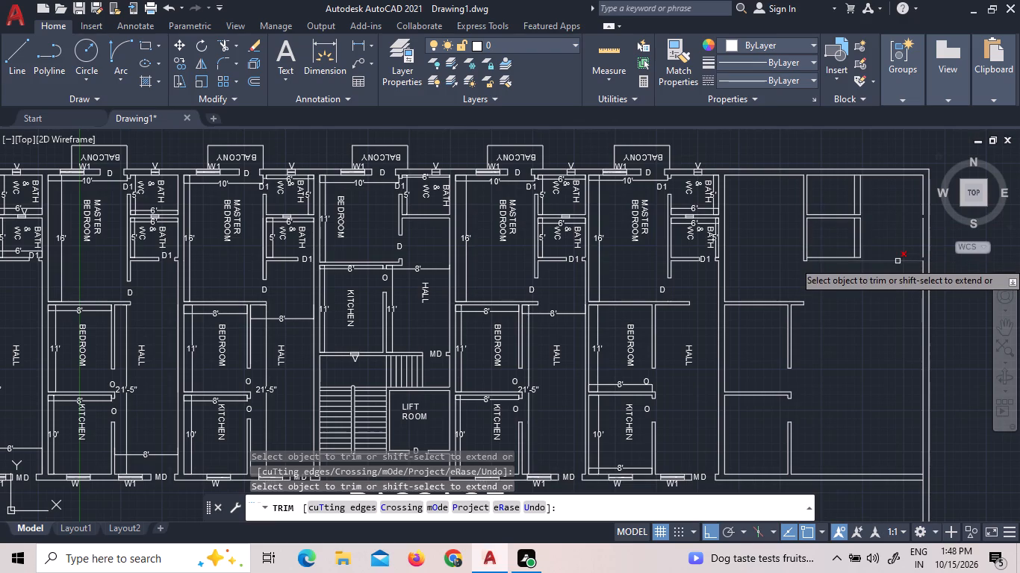
right_click(902, 250)
click(915, 260)
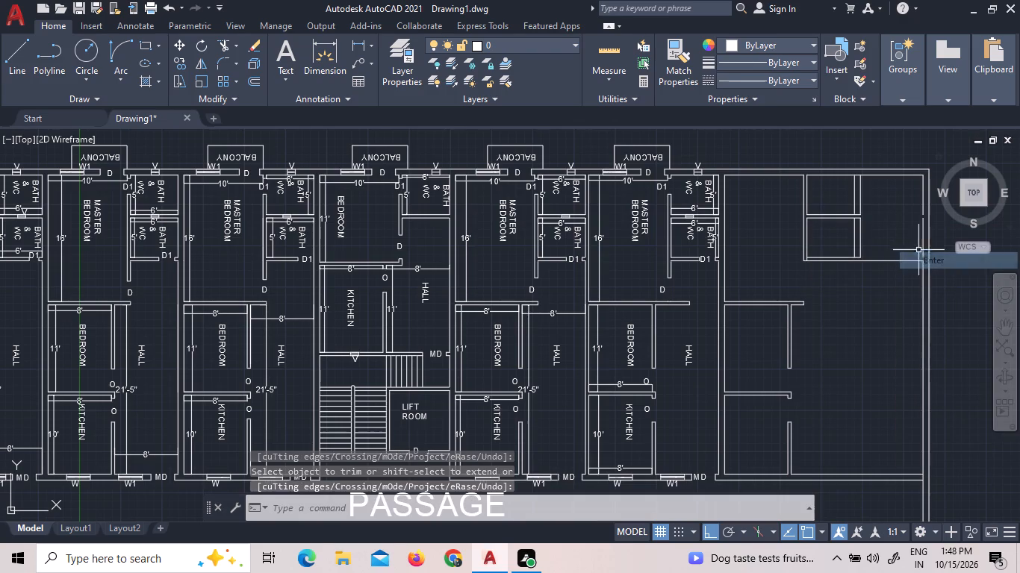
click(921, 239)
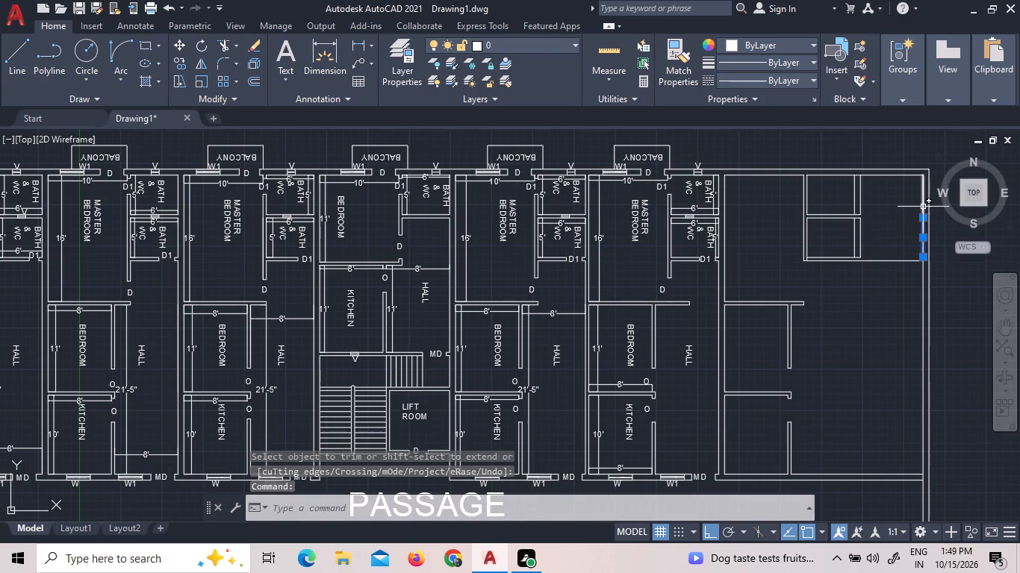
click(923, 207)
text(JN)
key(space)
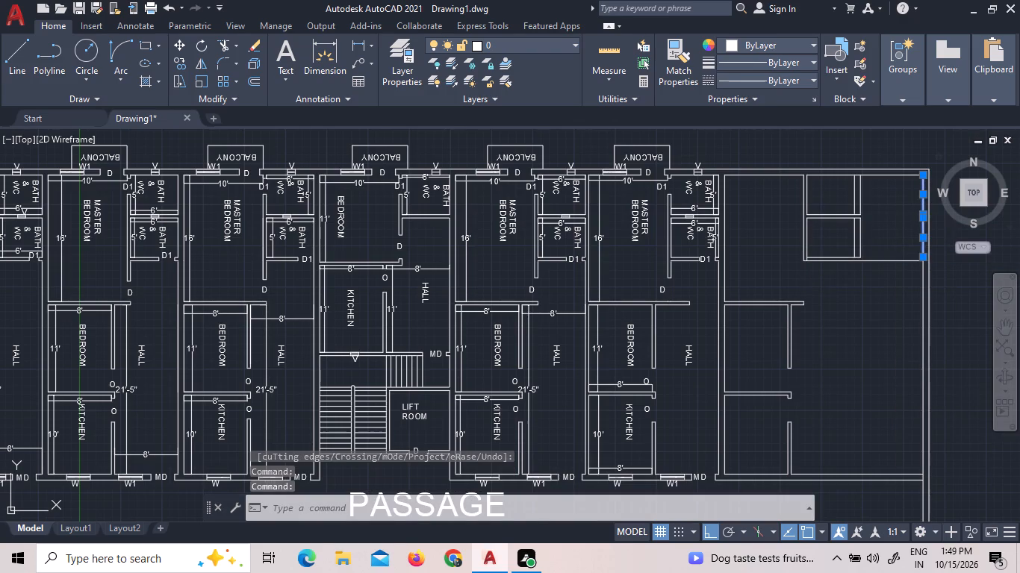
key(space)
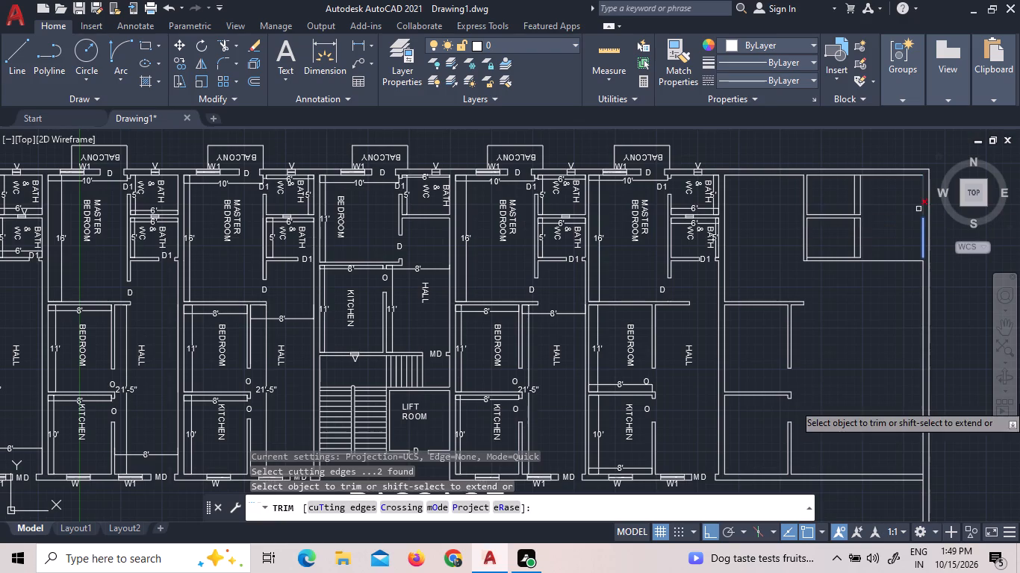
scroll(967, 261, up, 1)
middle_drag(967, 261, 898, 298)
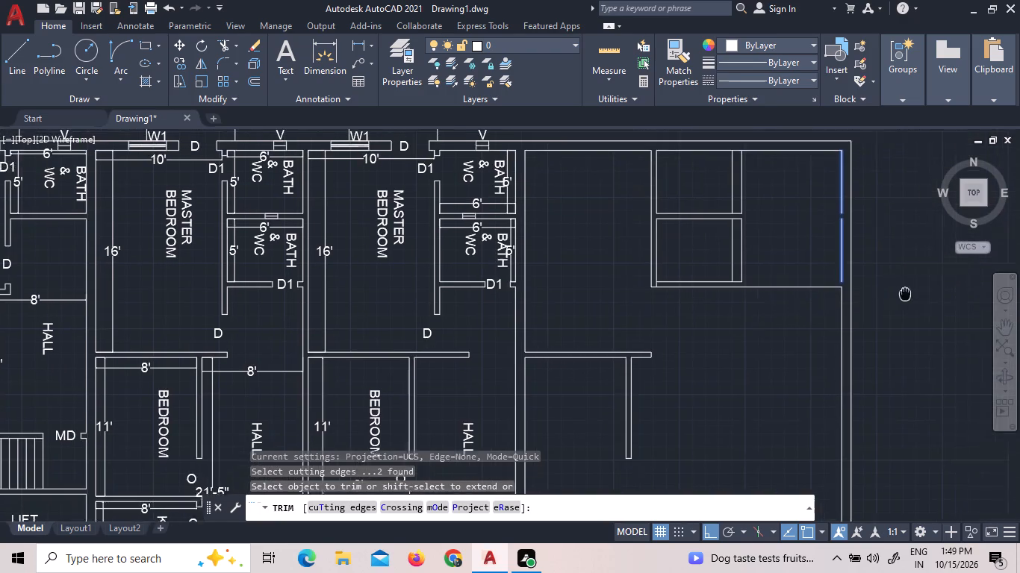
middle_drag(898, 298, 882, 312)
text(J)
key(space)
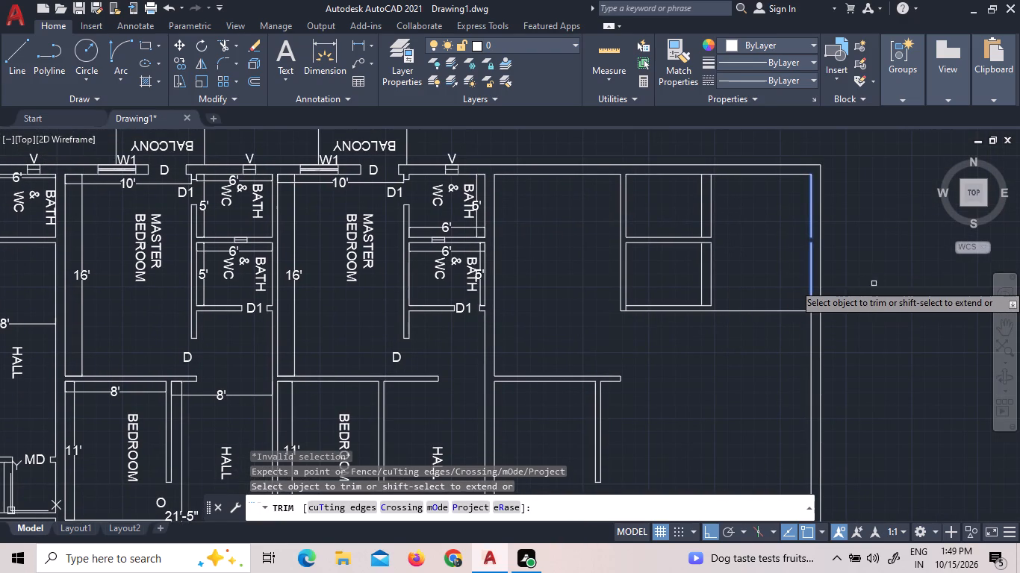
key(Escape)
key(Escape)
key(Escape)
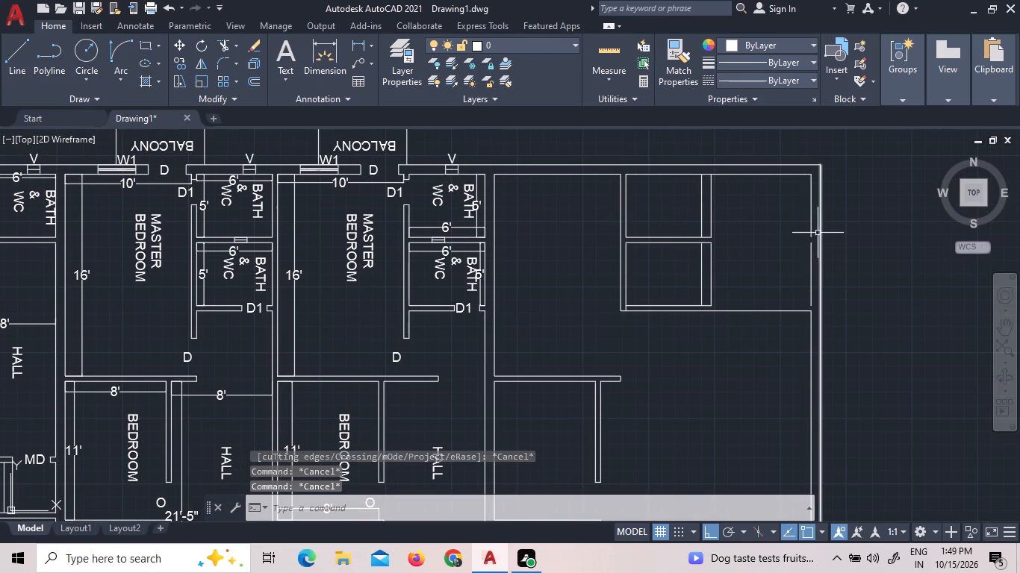
Join the two upper segments of the end outer wall's inner face, and join the result with the long segment below.
click(811, 225)
click(809, 271)
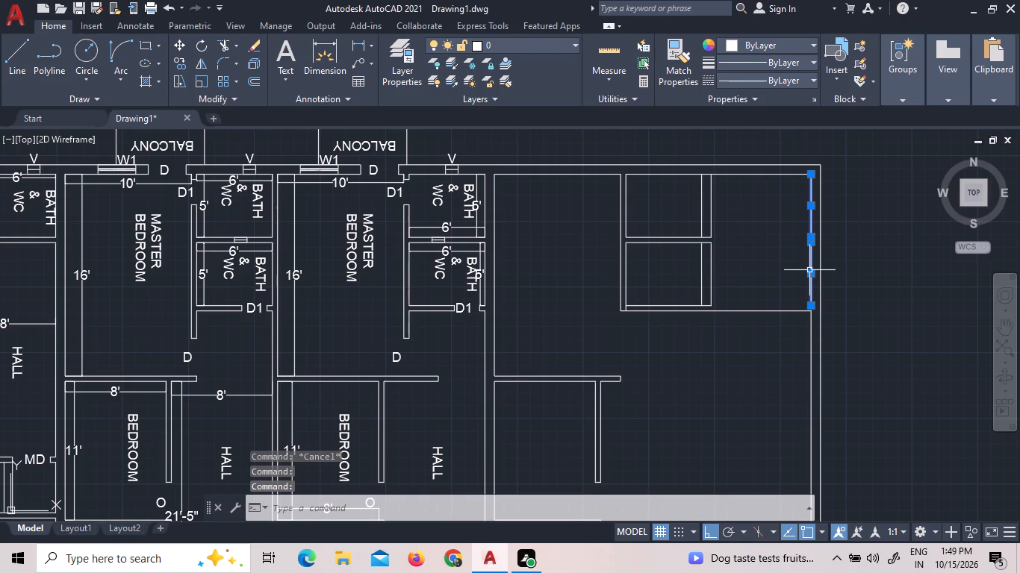
key(j)
key(space)
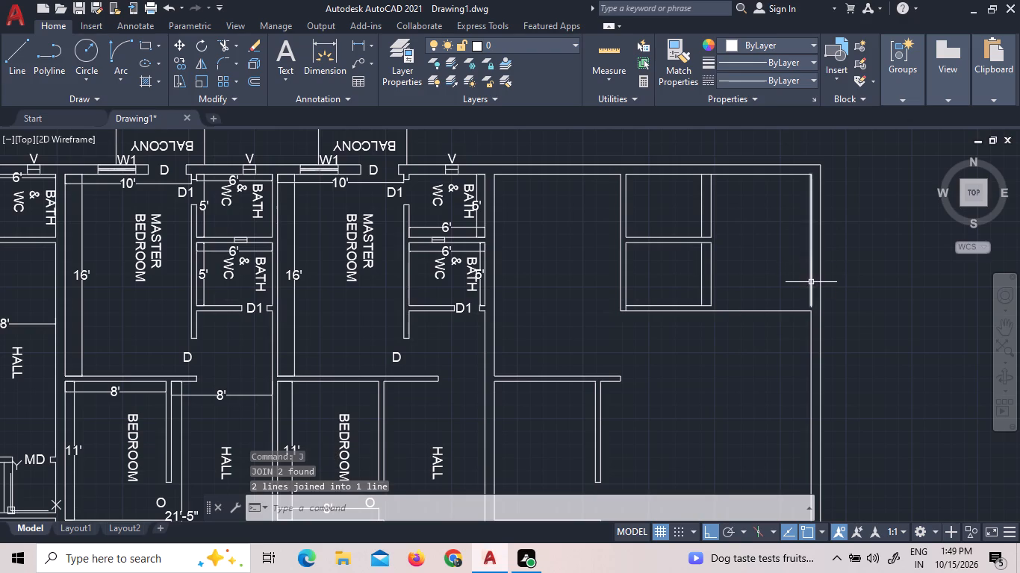
click(811, 282)
click(812, 334)
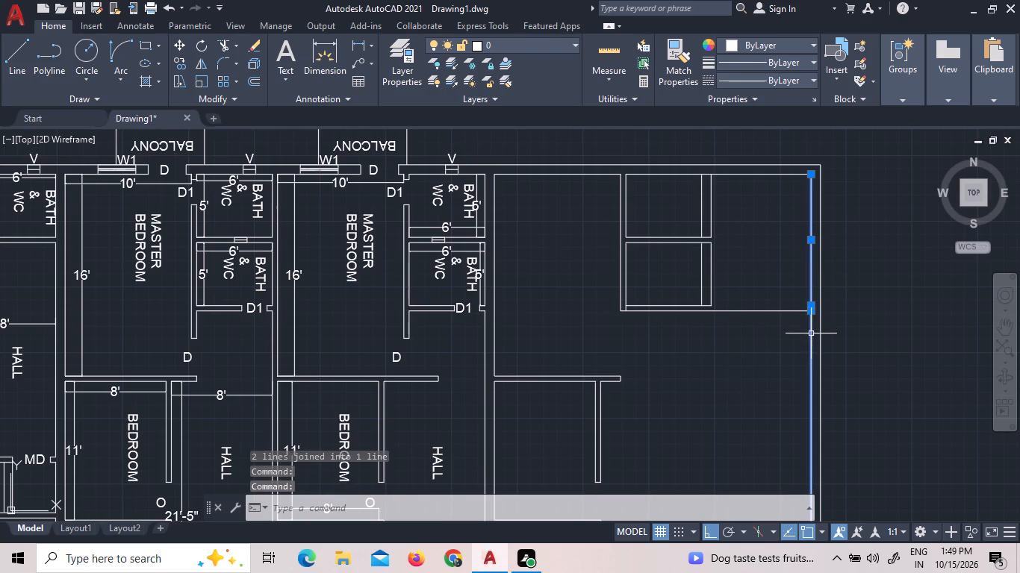
key(j)
key(space)
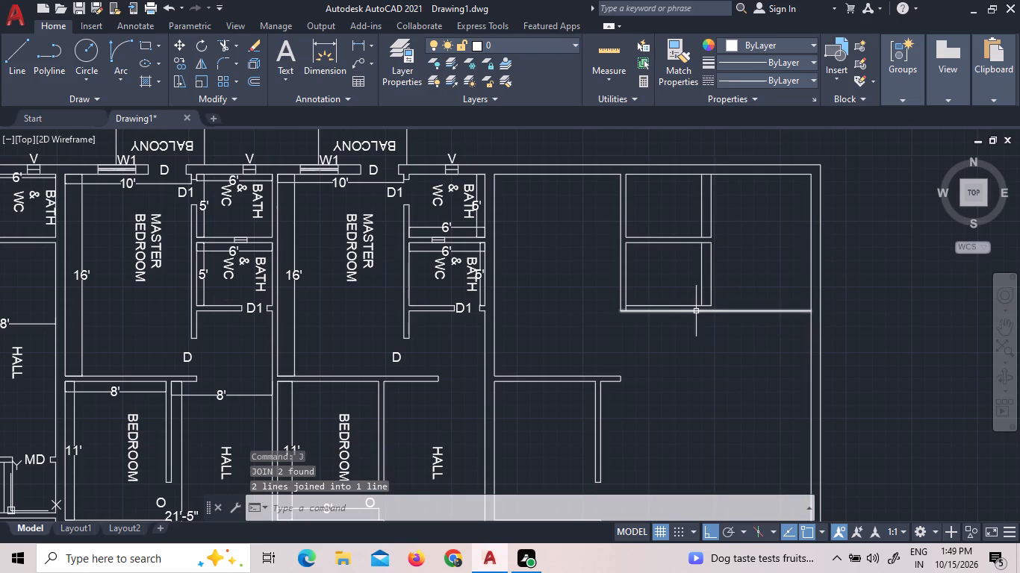
Extend the outer face line of the small upper rooms' vertical wall down to the bottom wall beside the passage.
scroll(714, 279, up, 1)
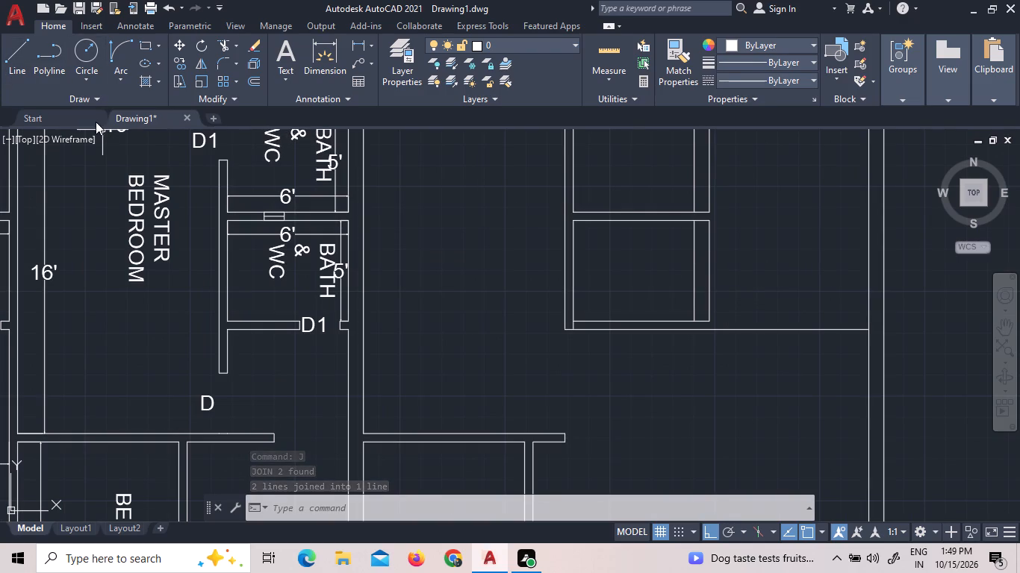
text(EX)
key(space)
key(space)
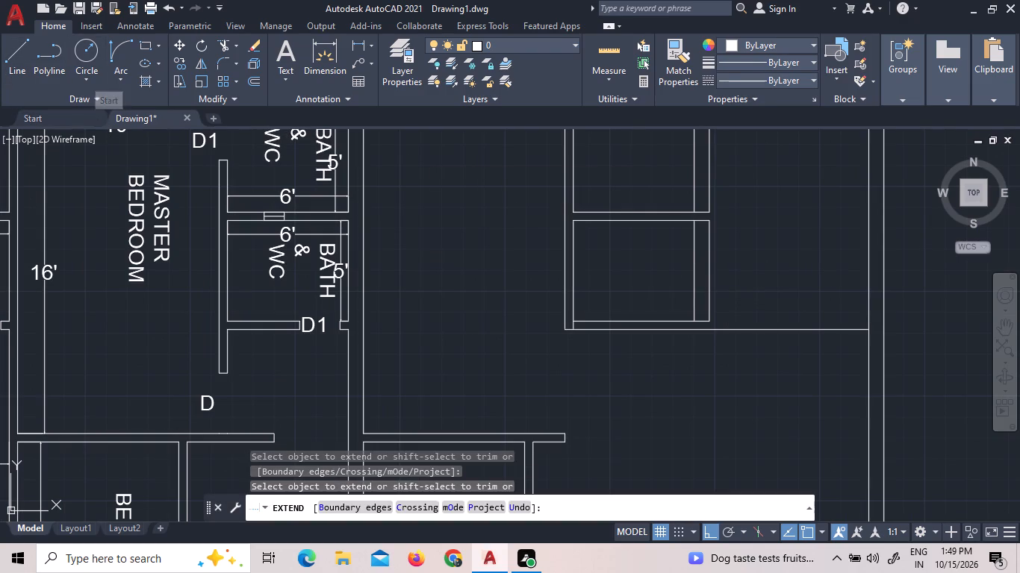
click(709, 198)
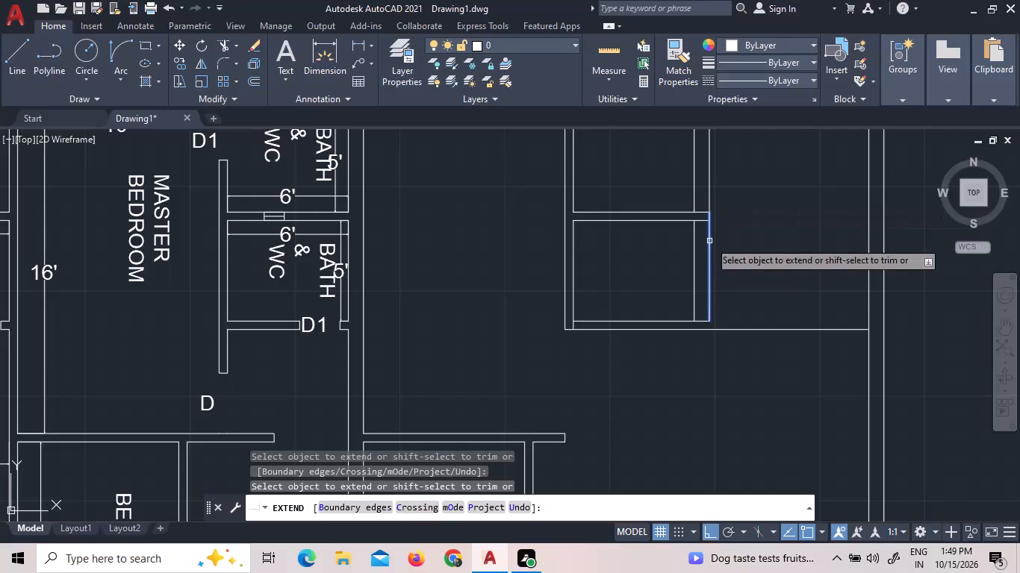
click(710, 290)
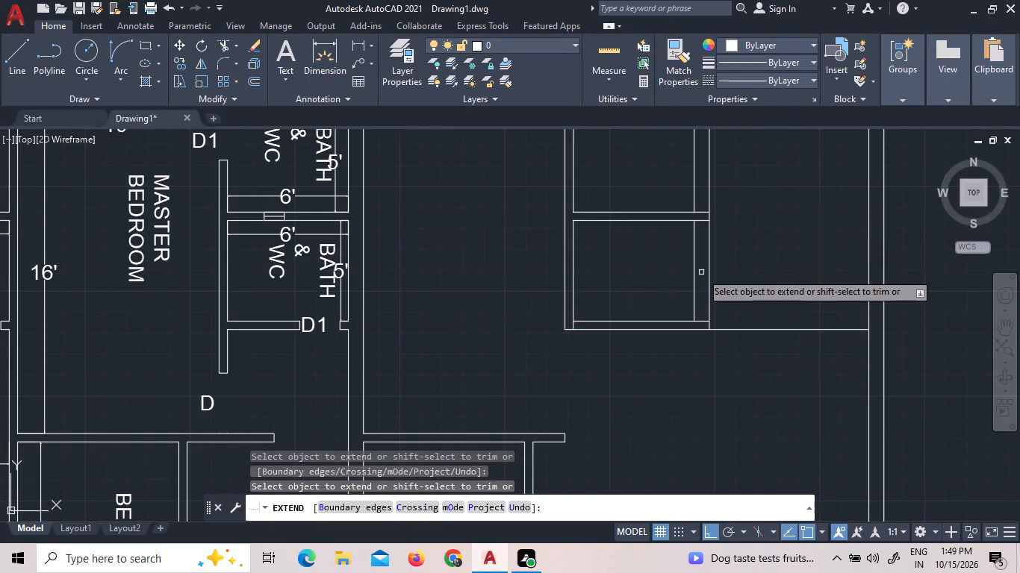
scroll(701, 271, down, 4)
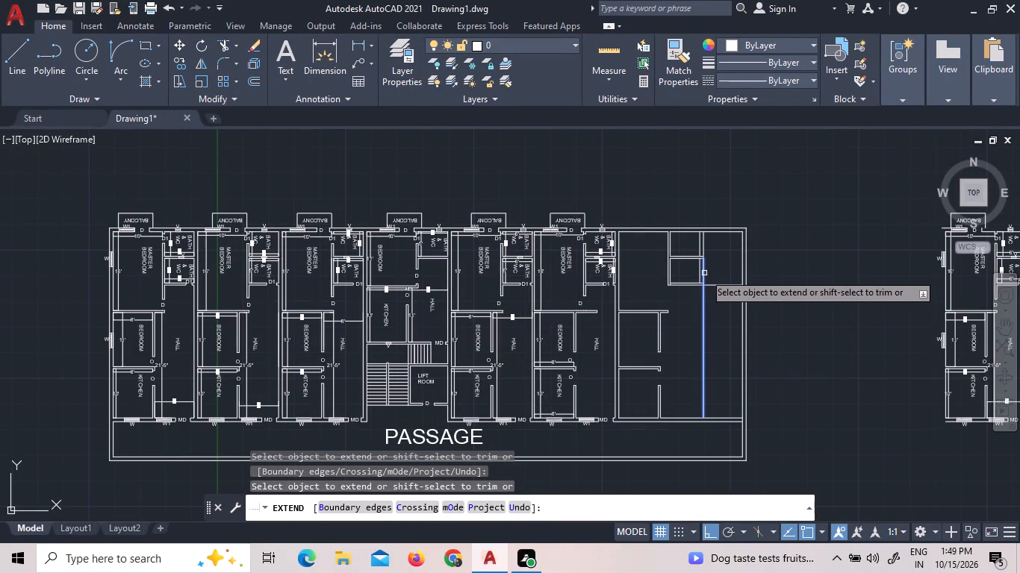
click(704, 273)
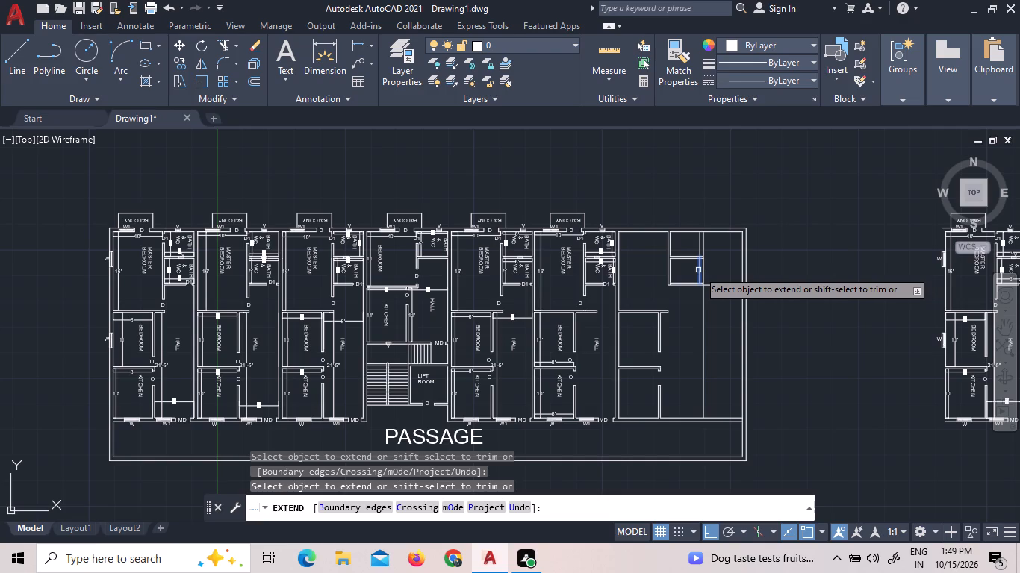
Extend the same vertical wall's inner face line down to the bottom wall and its outer face line through to the bottom wall's lower face.
click(698, 270)
click(700, 280)
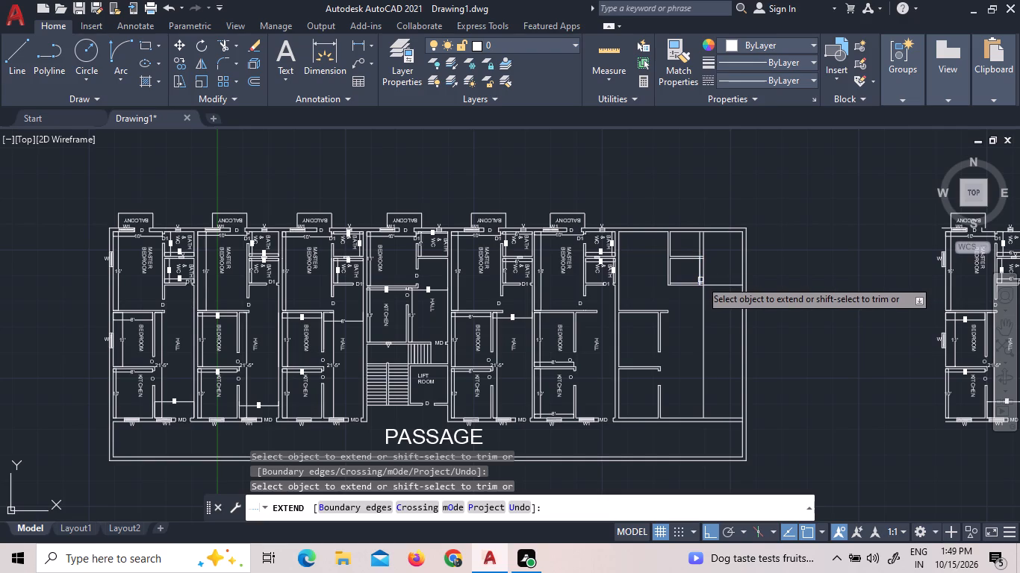
scroll(700, 293, up, 3)
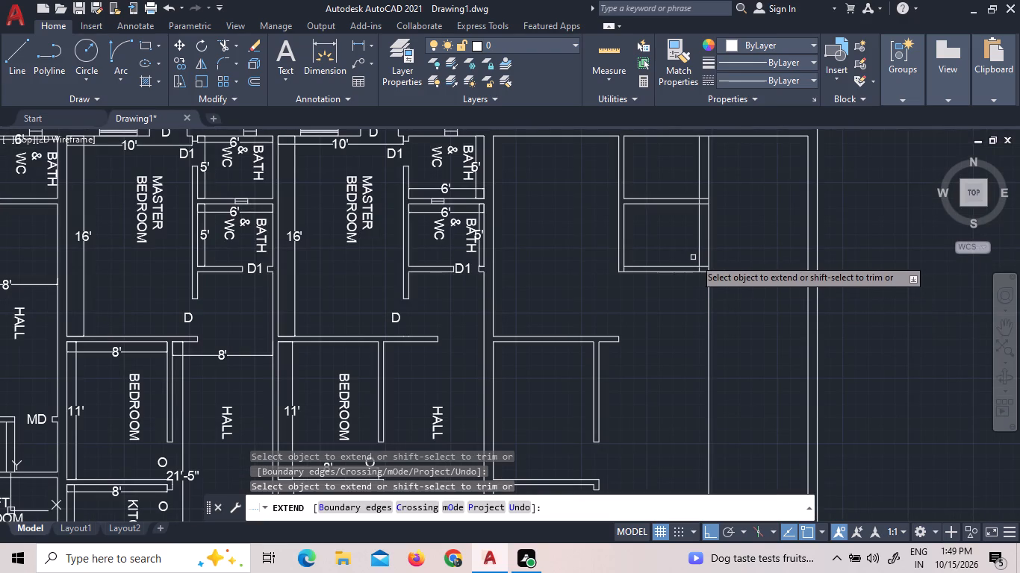
scroll(699, 269, up, 3)
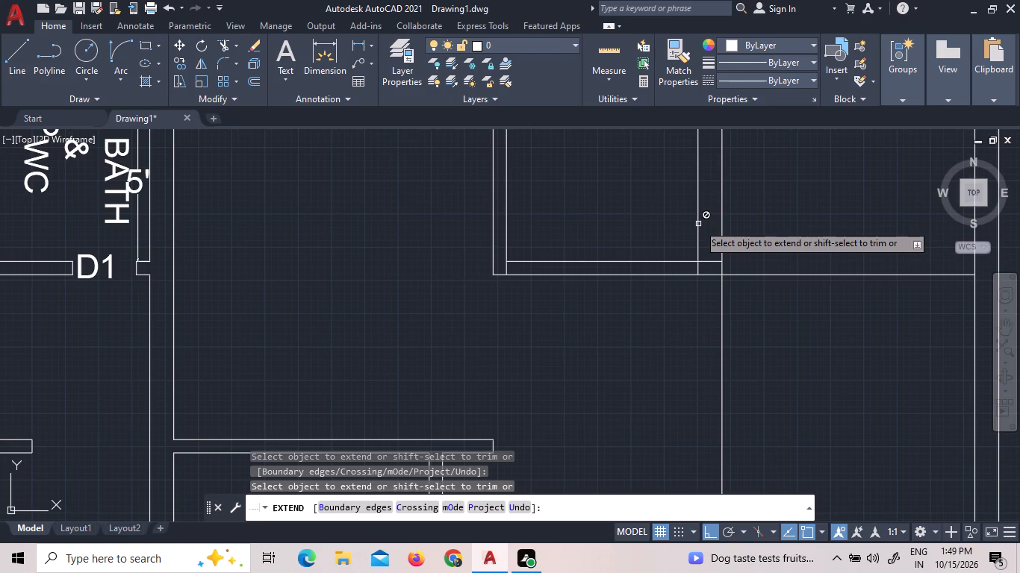
scroll(698, 221, down, 4)
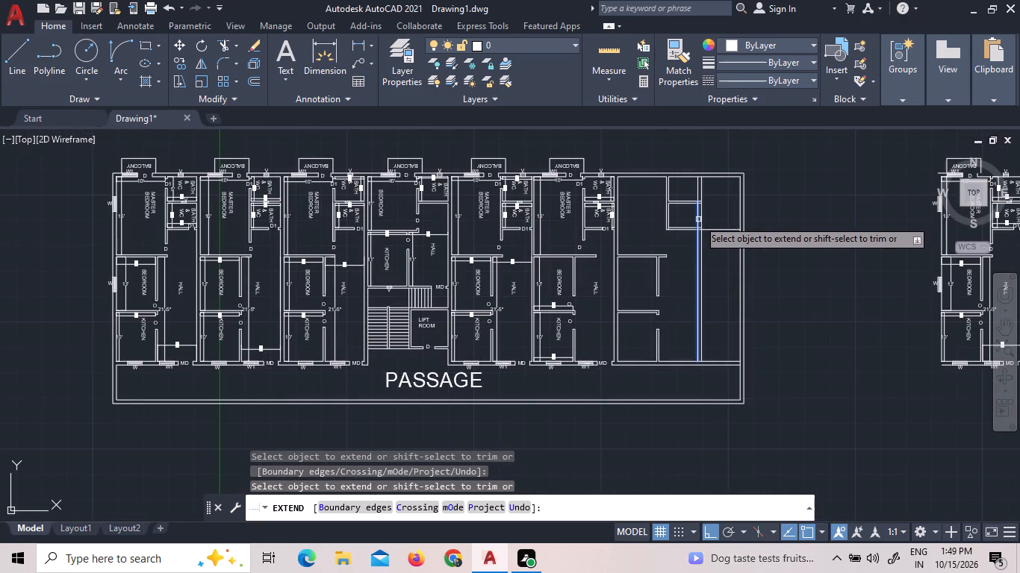
click(698, 219)
scroll(685, 357, up, 3)
click(750, 366)
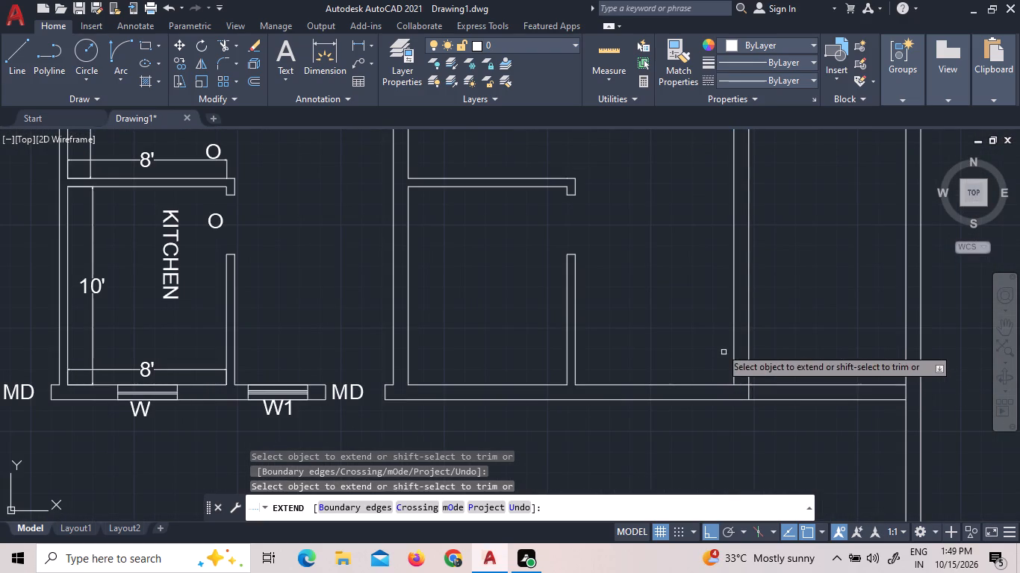
right_click(714, 340)
click(727, 347)
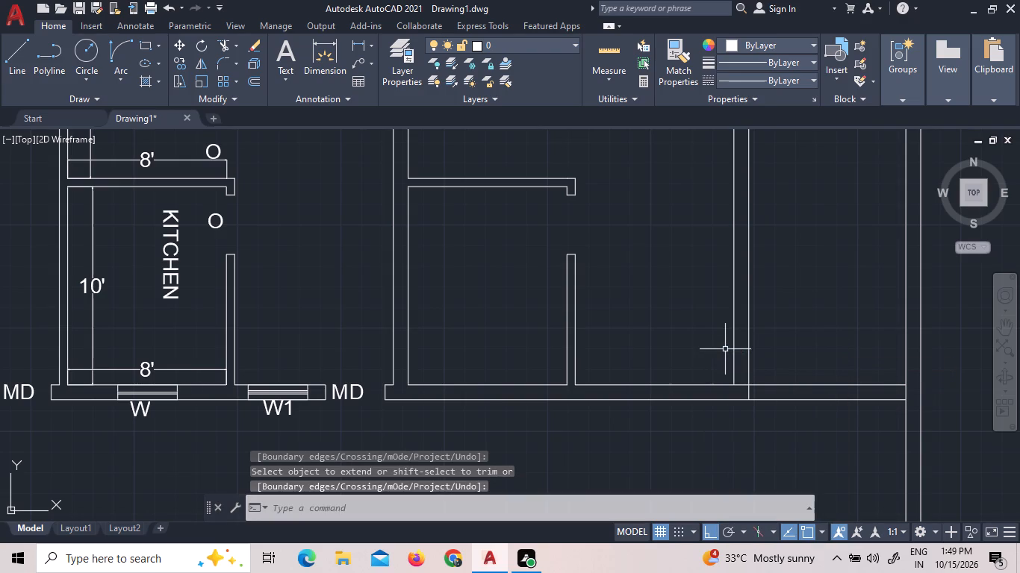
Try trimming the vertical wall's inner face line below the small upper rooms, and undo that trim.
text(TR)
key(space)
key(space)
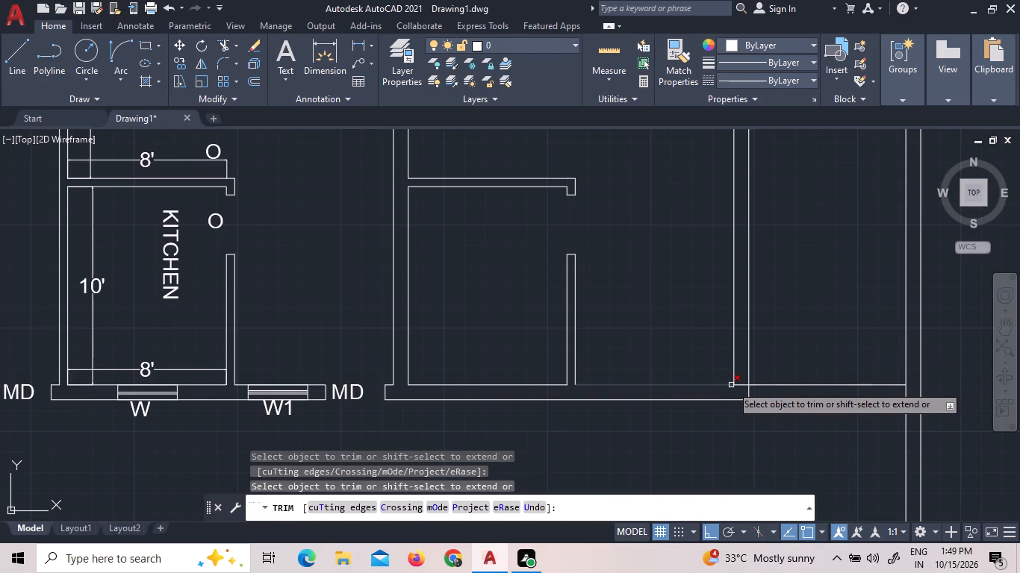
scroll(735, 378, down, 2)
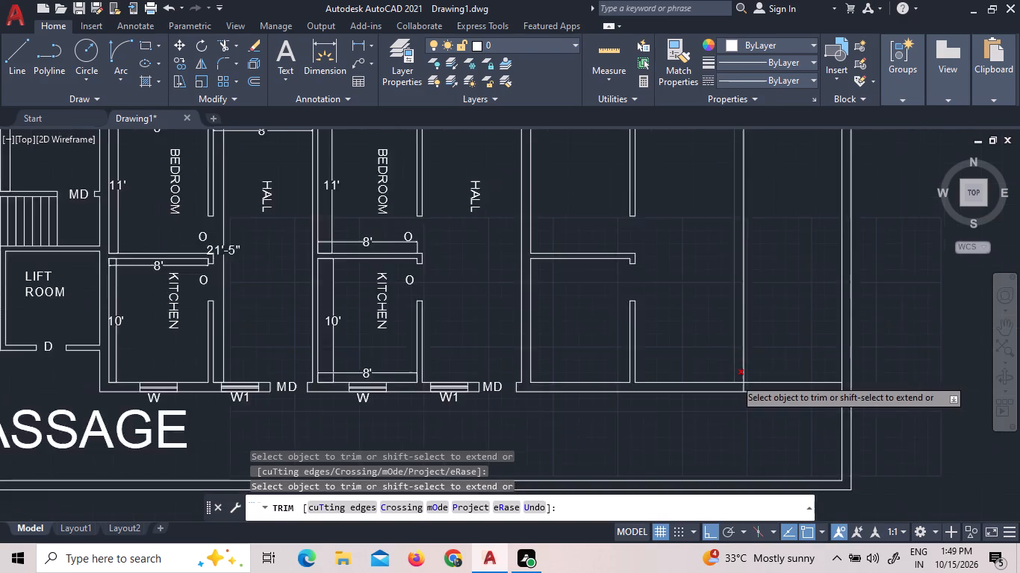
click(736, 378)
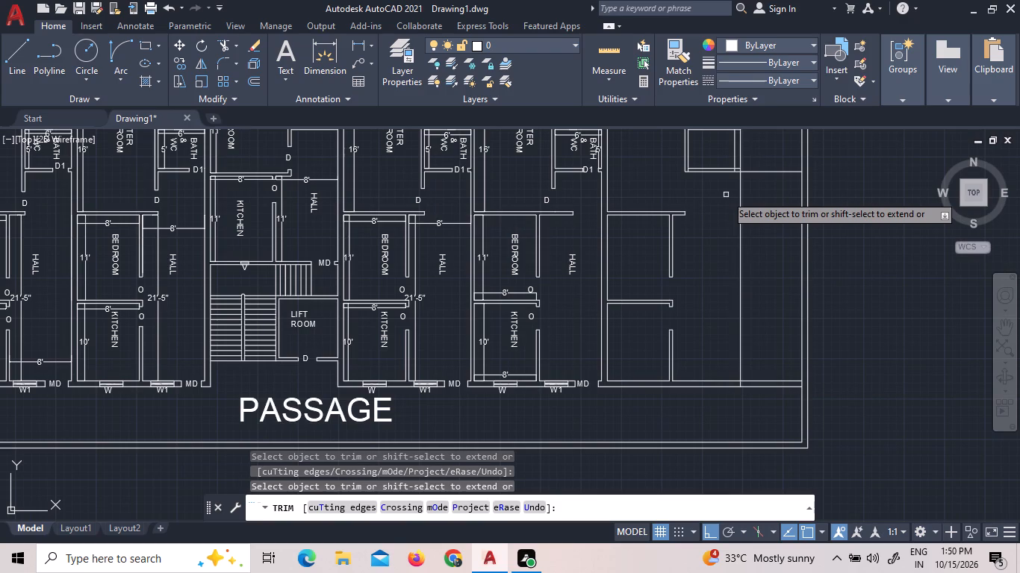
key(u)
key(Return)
Trim the overlapping wall lines at both bottom corners of the lower small upper room, leaving clean corners.
scroll(724, 303, down, 3)
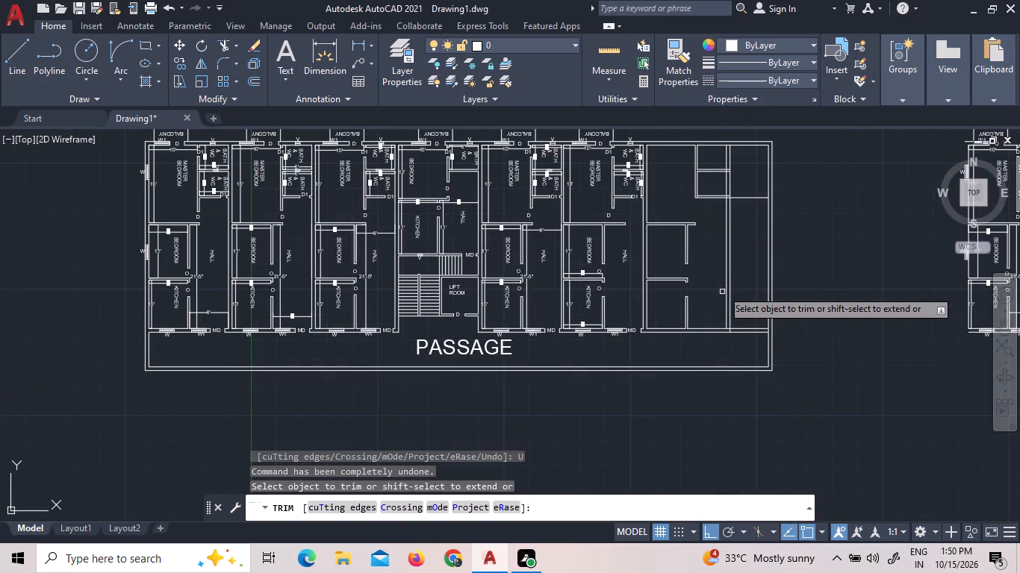
scroll(715, 190, up, 6)
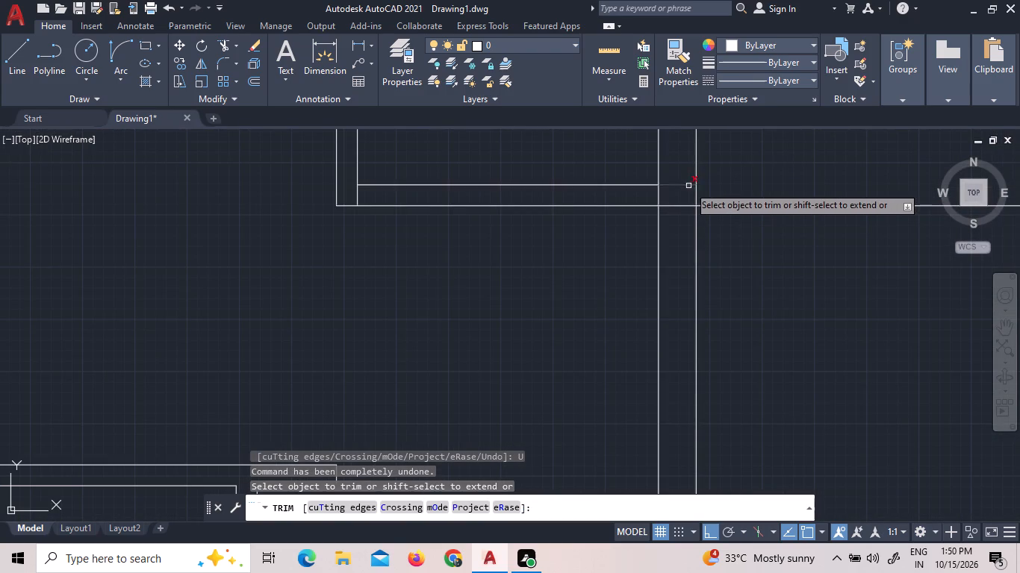
click(688, 186)
click(658, 197)
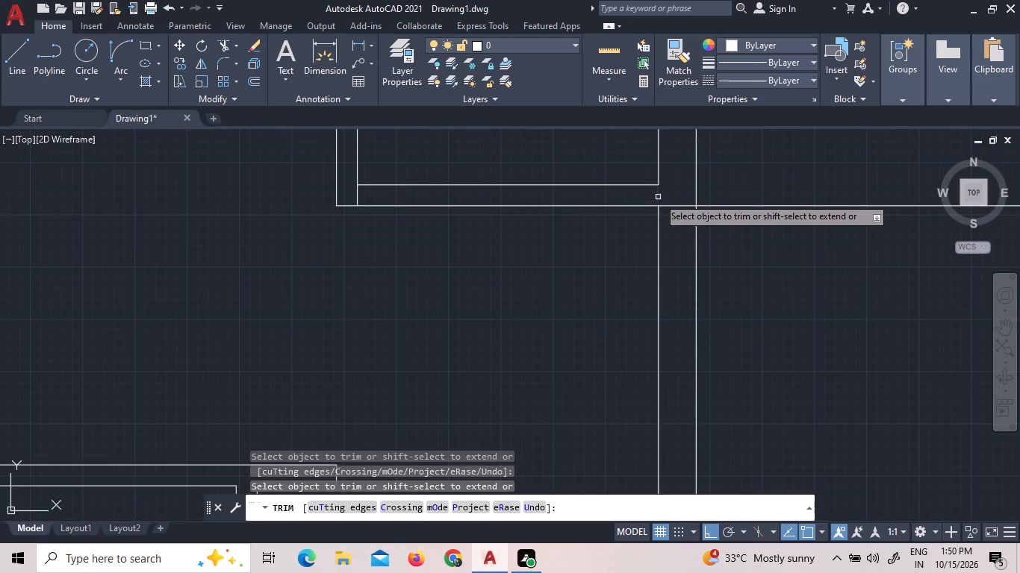
scroll(671, 192, down, 2)
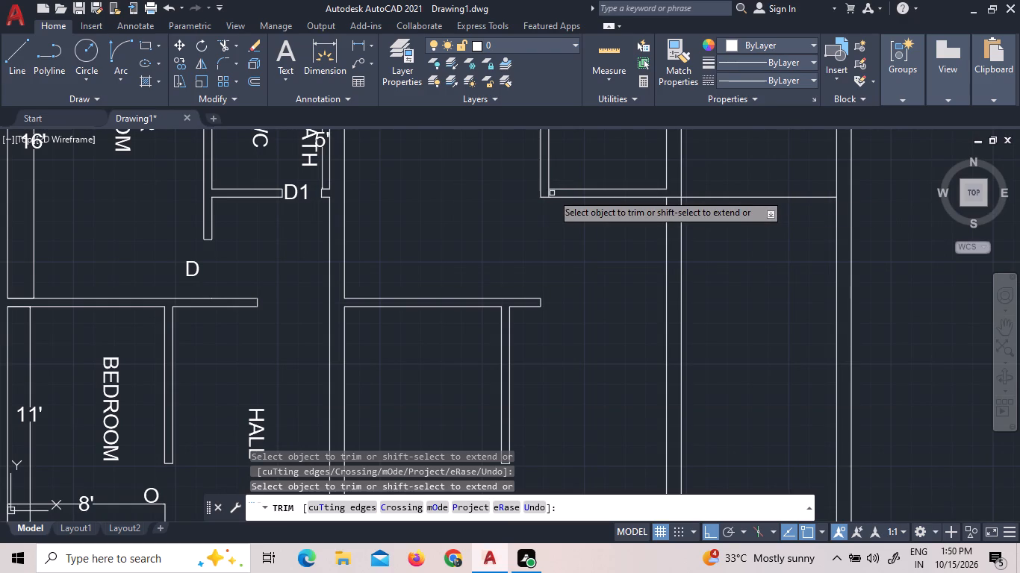
click(546, 194)
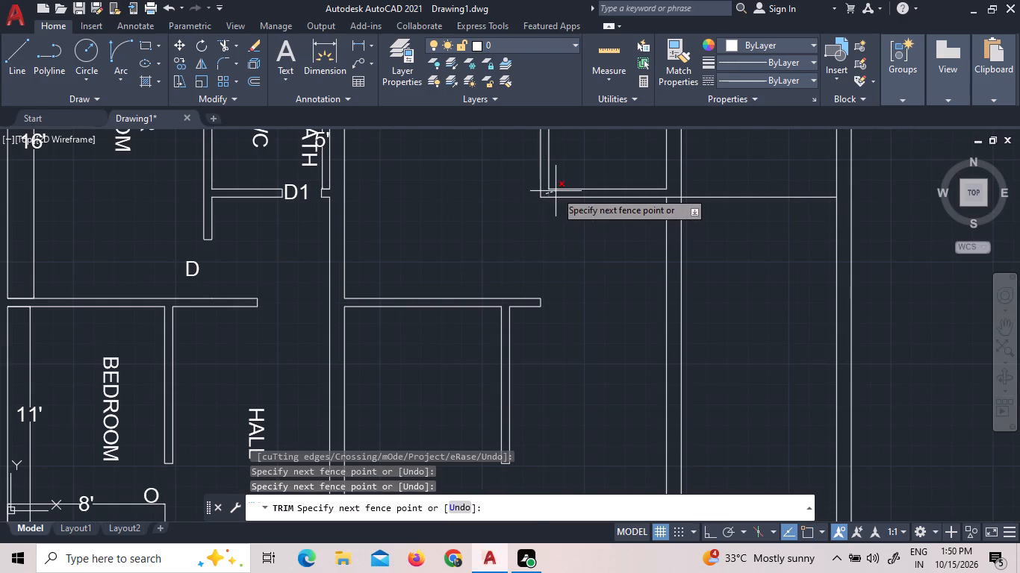
click(556, 191)
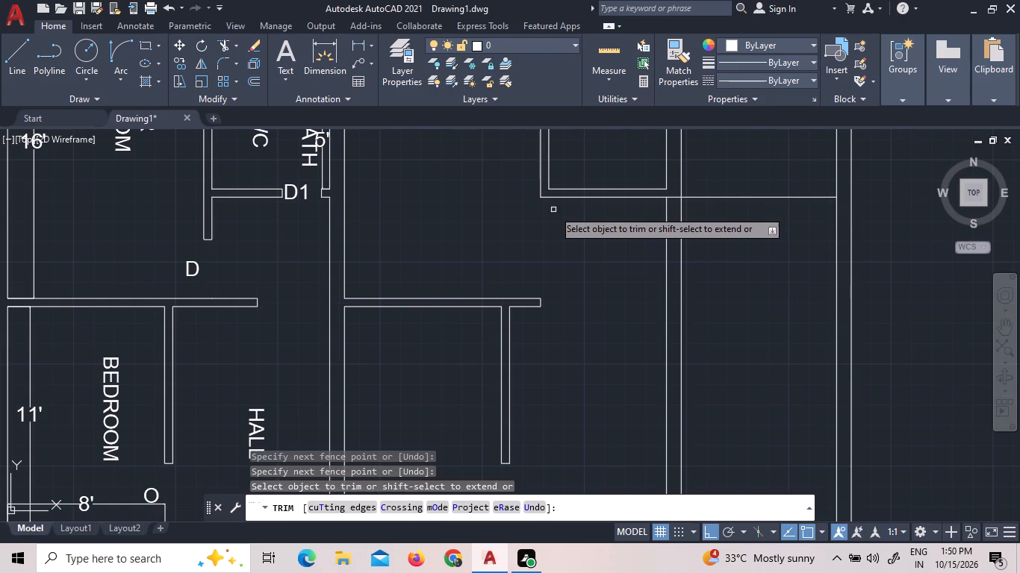
Trim the overlaps where the small rooms' dividing wall and the top wall's inner face meet the long vertical wall.
scroll(579, 332, down, 2)
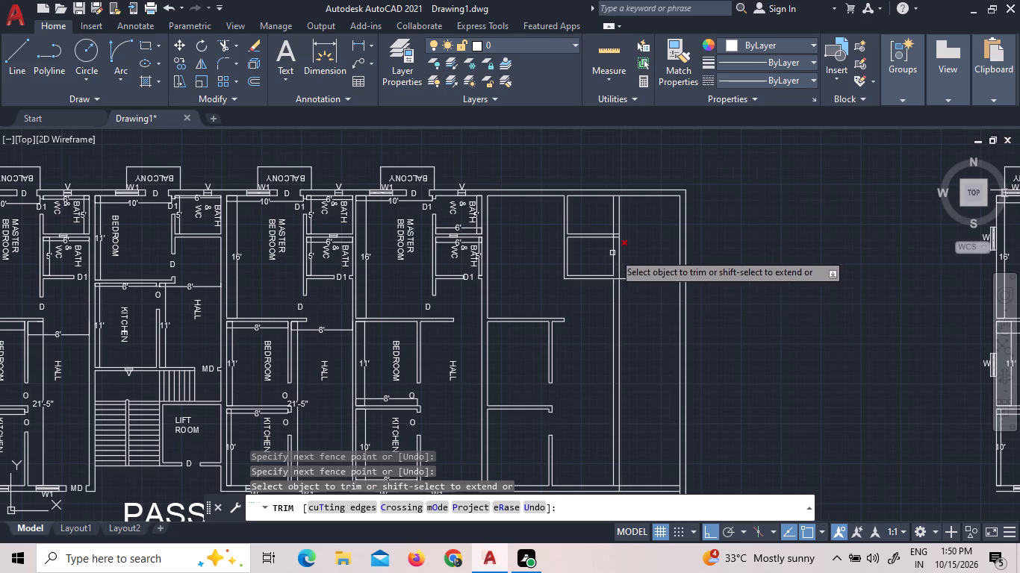
scroll(611, 237, up, 3)
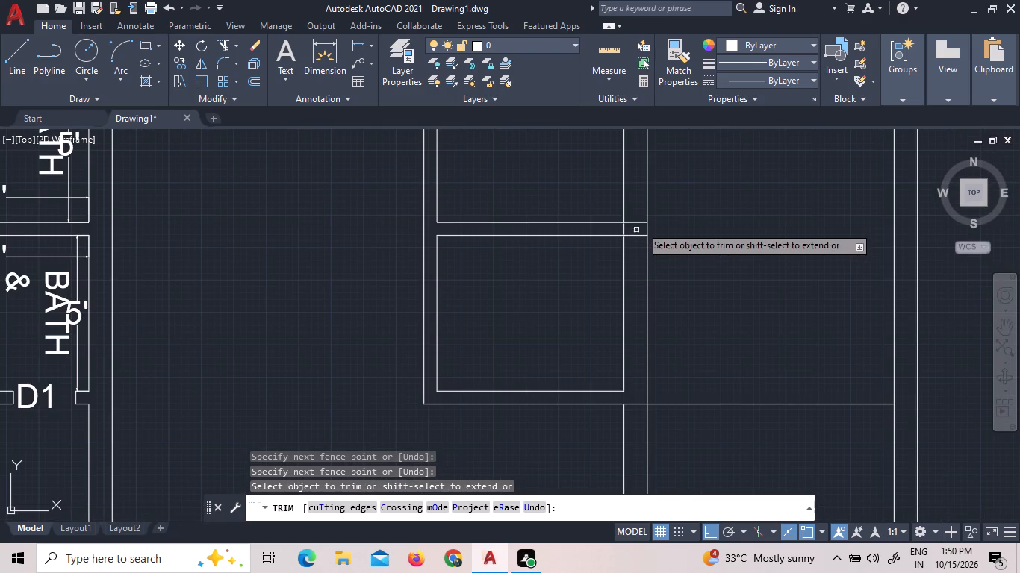
click(644, 220)
double_click(641, 233)
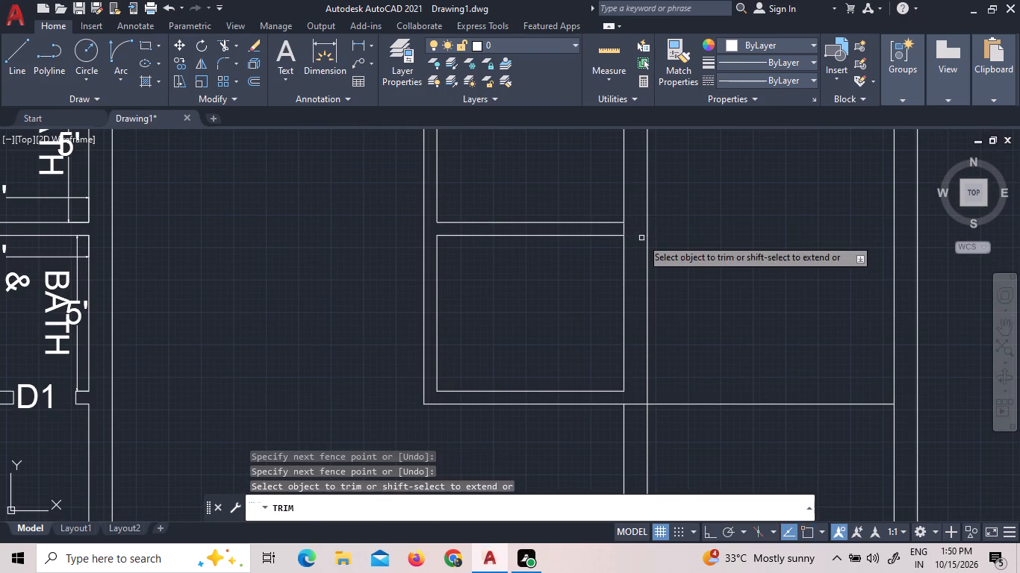
click(641, 238)
click(617, 225)
scroll(608, 257, down, 3)
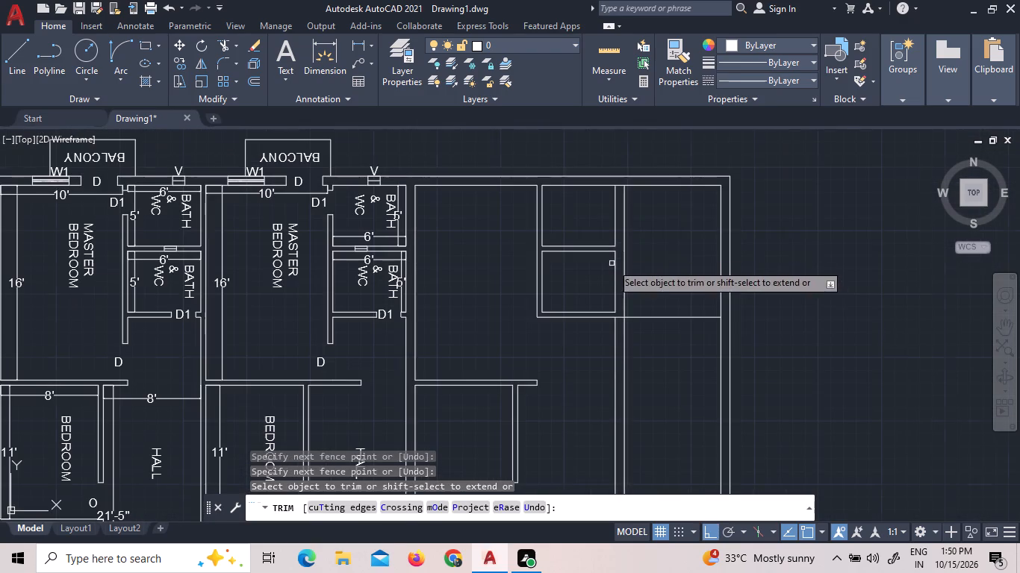
click(618, 185)
Trim the lower small room's outer bottom line across the long vertical wall and on to the end outer wall.
scroll(642, 182, down, 2)
scroll(630, 250, up, 3)
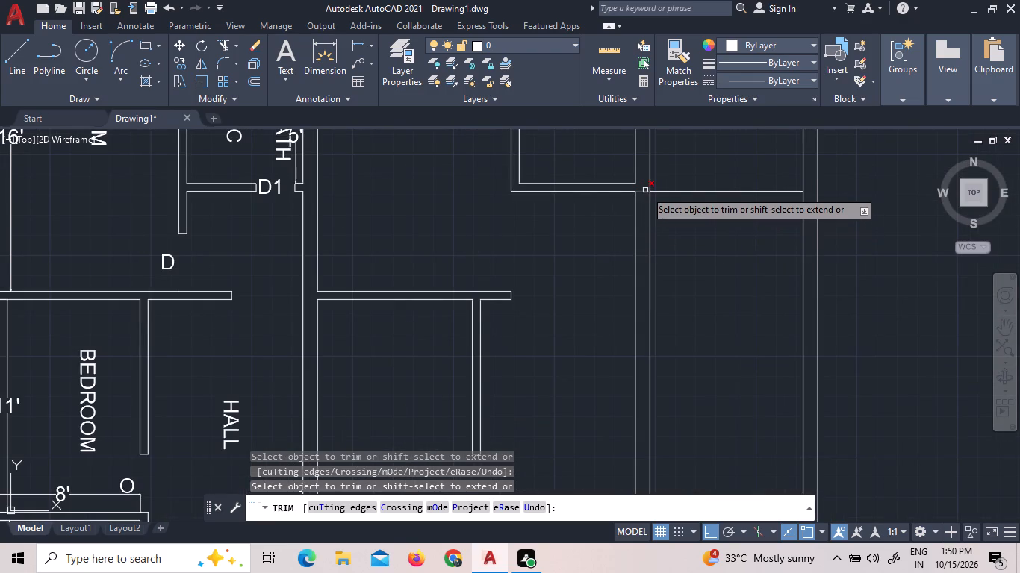
click(645, 190)
click(671, 192)
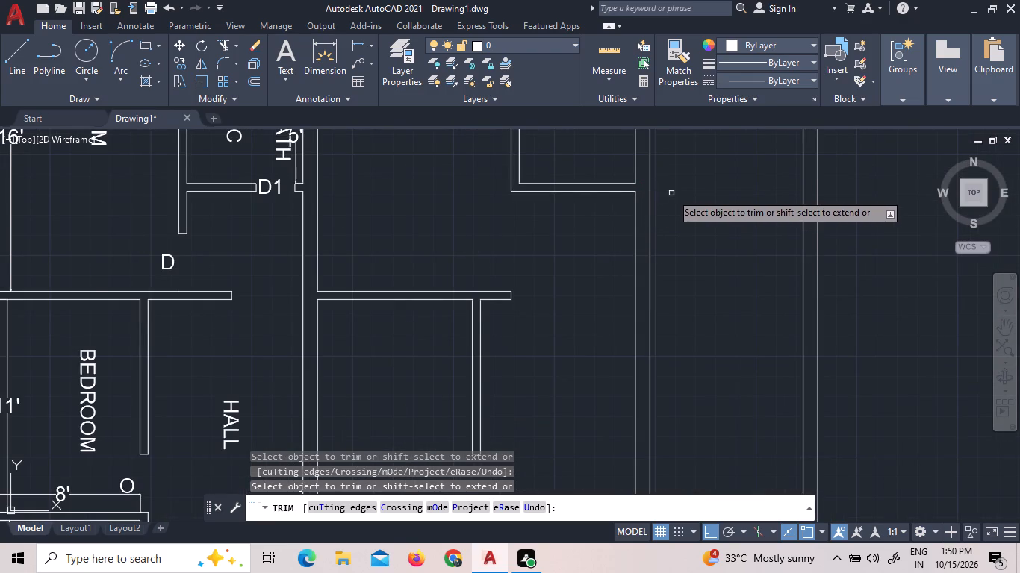
Trim the passage-side bottom wall's inner face line between the long vertical wall's two faces.
scroll(672, 193, down, 2)
scroll(665, 363, up, 3)
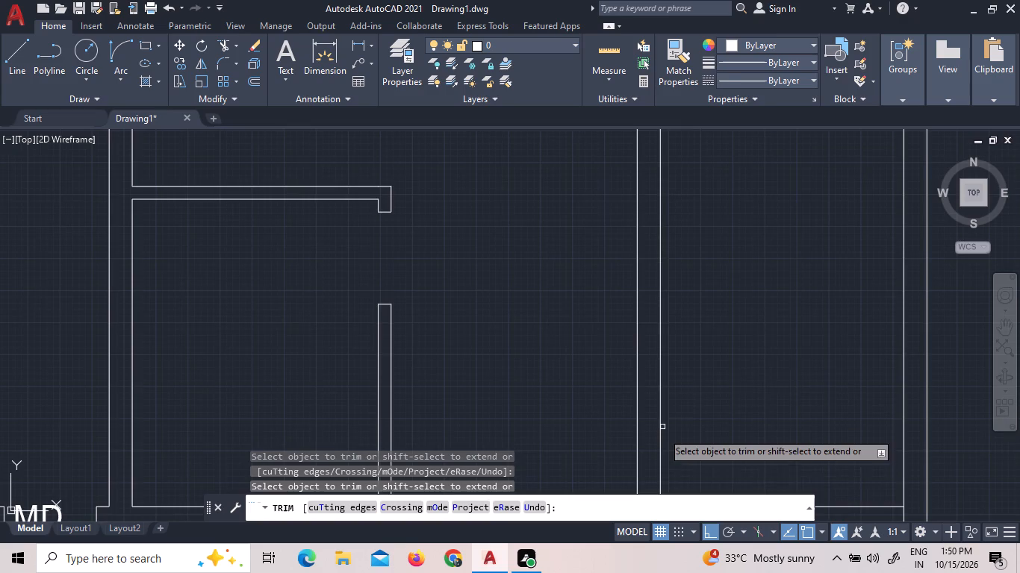
scroll(710, 349, down, 4)
scroll(697, 436, up, 3)
scroll(660, 210, up, 2)
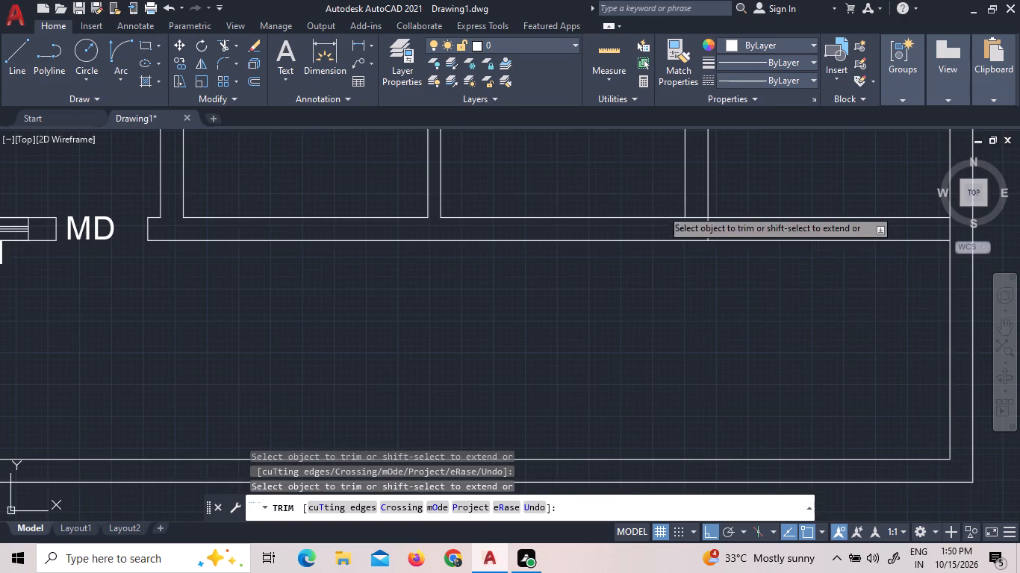
scroll(665, 206, up, 1)
click(814, 248)
scroll(827, 351, down, 3)
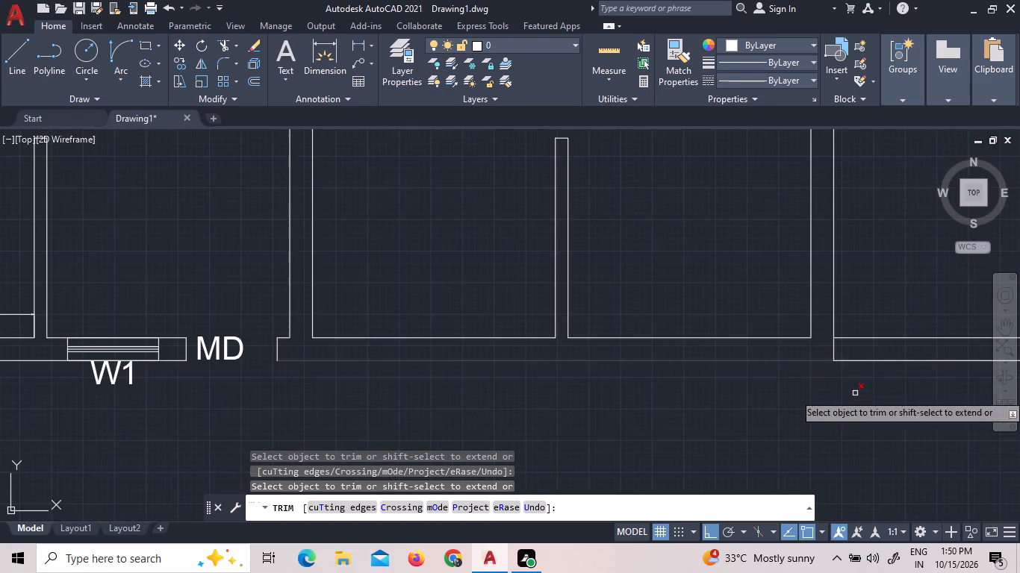
scroll(694, 363, down, 3)
scroll(656, 145, up, 2)
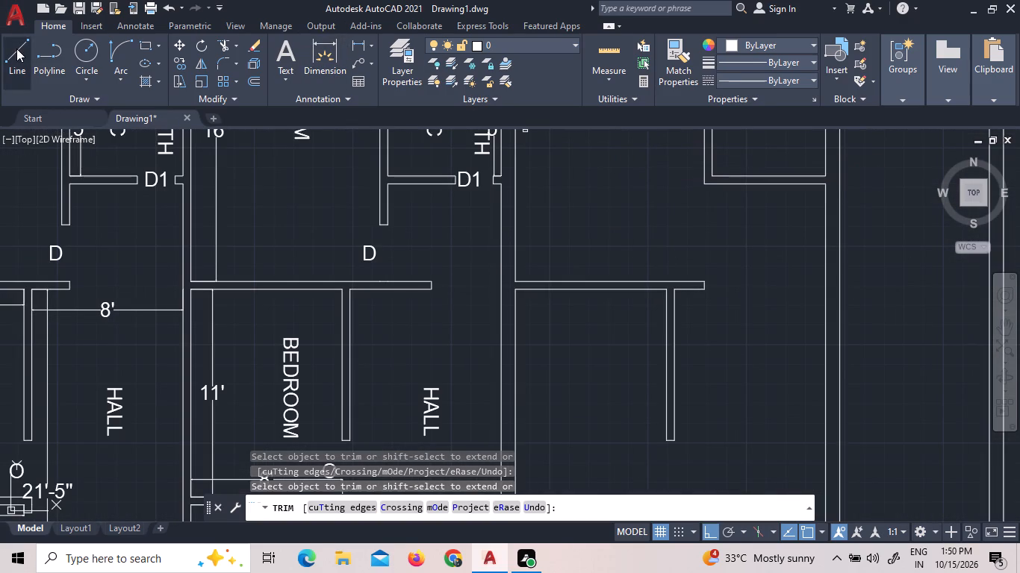
right_click(291, 216)
click(306, 224)
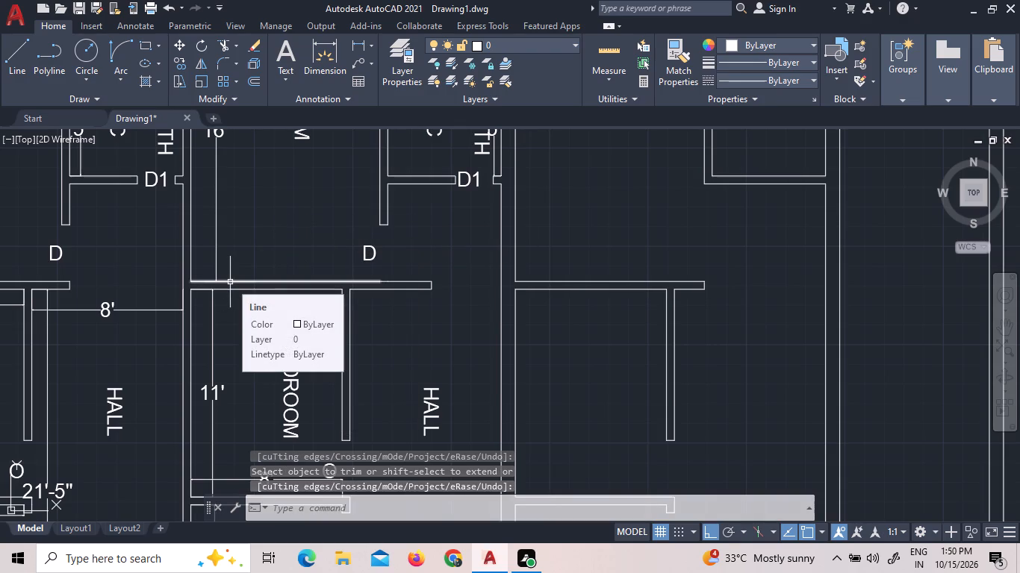
Extend both face lines of the small rooms' other vertical wall downward, past the lower small room to the walls below.
text(EX)
key(space)
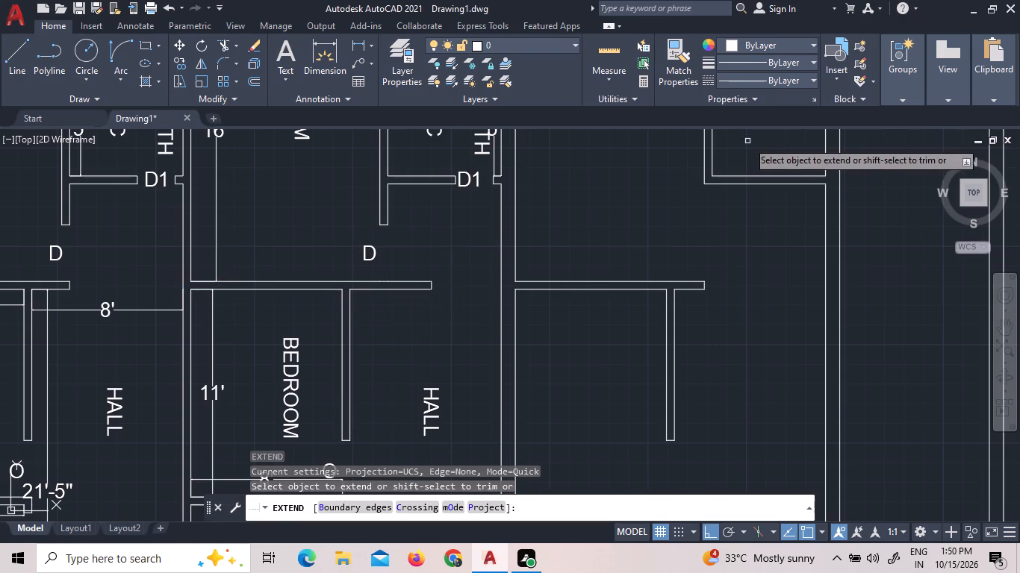
click(747, 162)
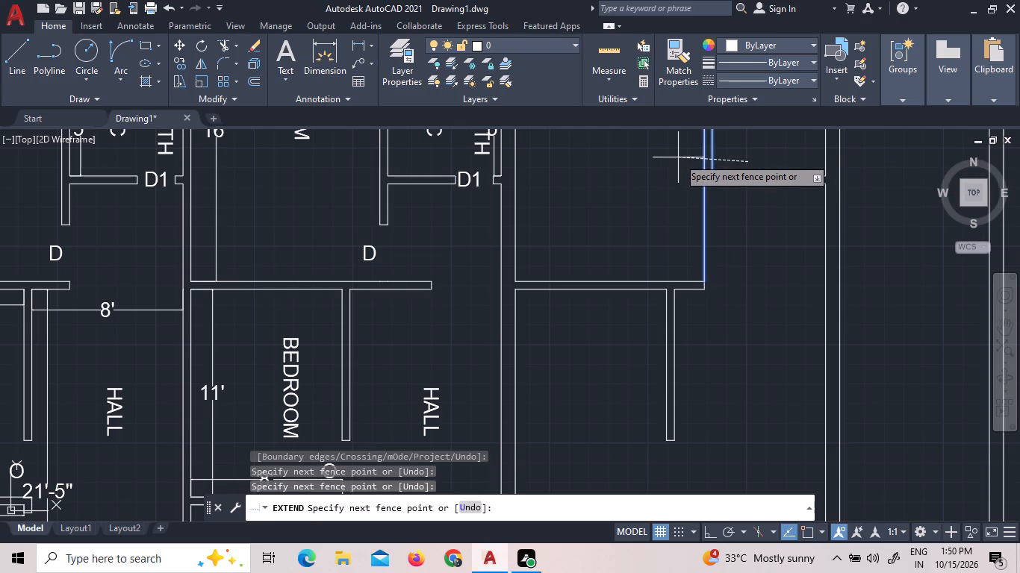
click(678, 157)
click(722, 160)
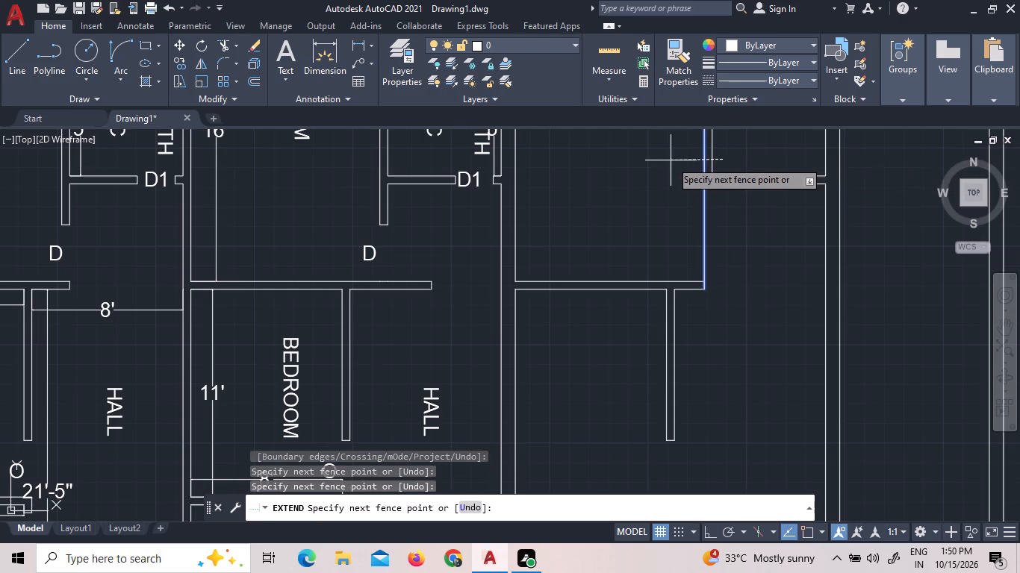
click(709, 157)
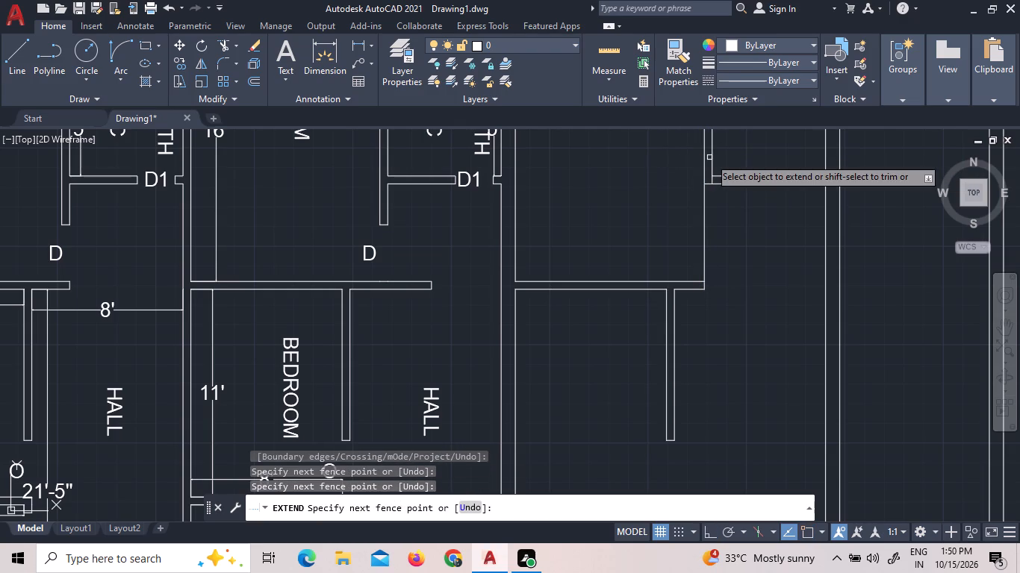
scroll(712, 177, down, 2)
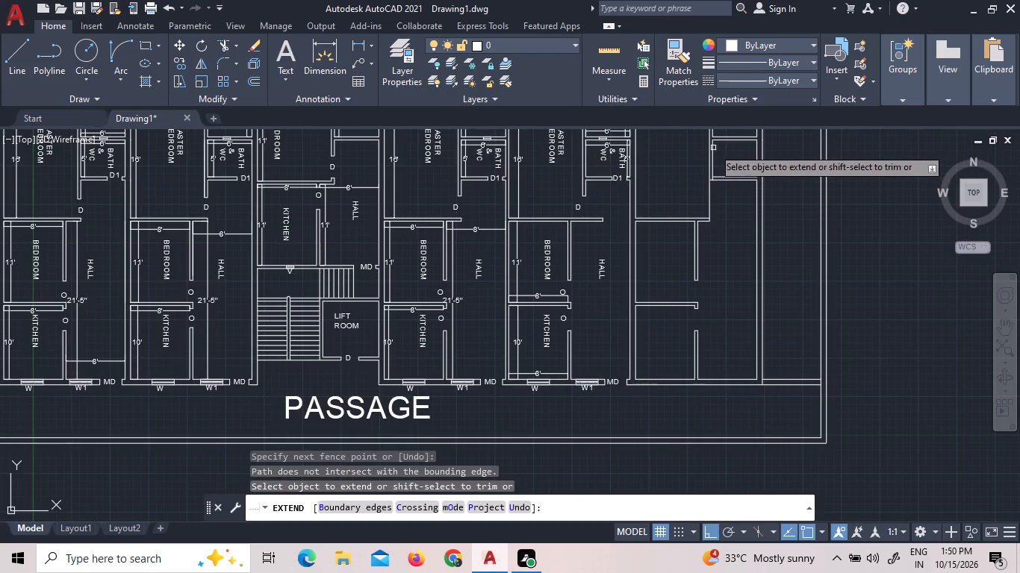
click(715, 149)
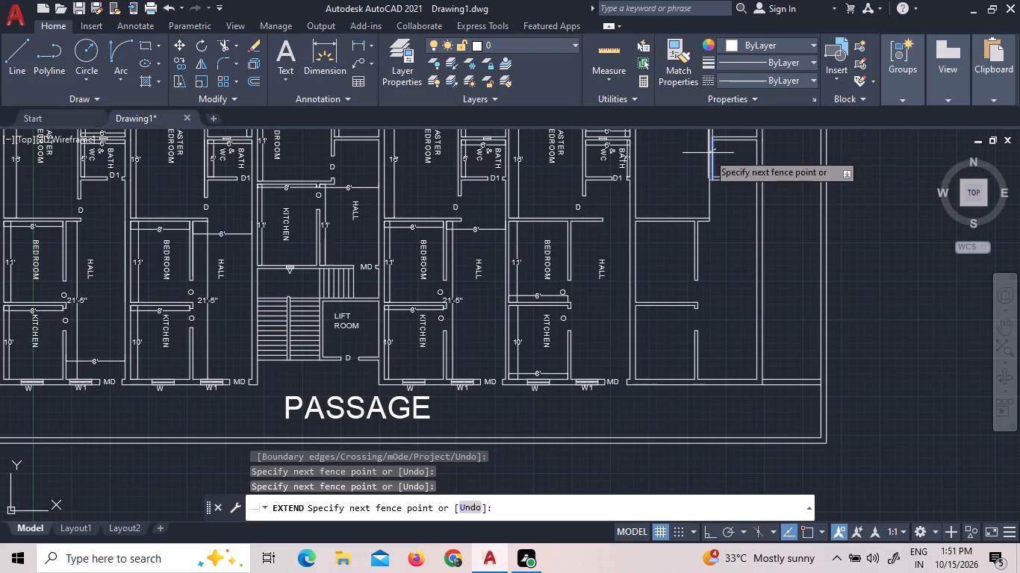
click(709, 154)
scroll(712, 155, up, 1)
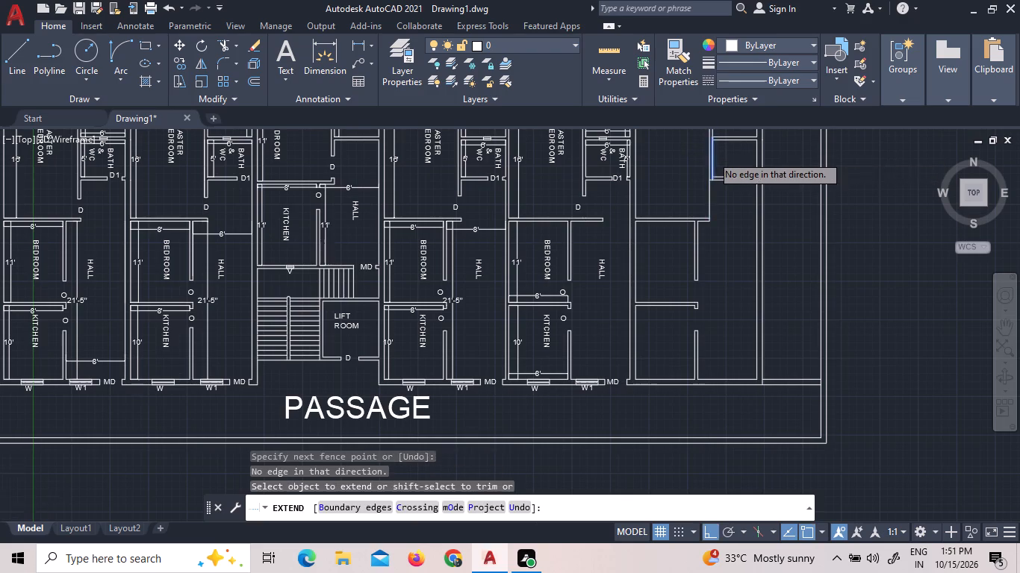
scroll(712, 155, up, 1)
scroll(712, 164, down, 2)
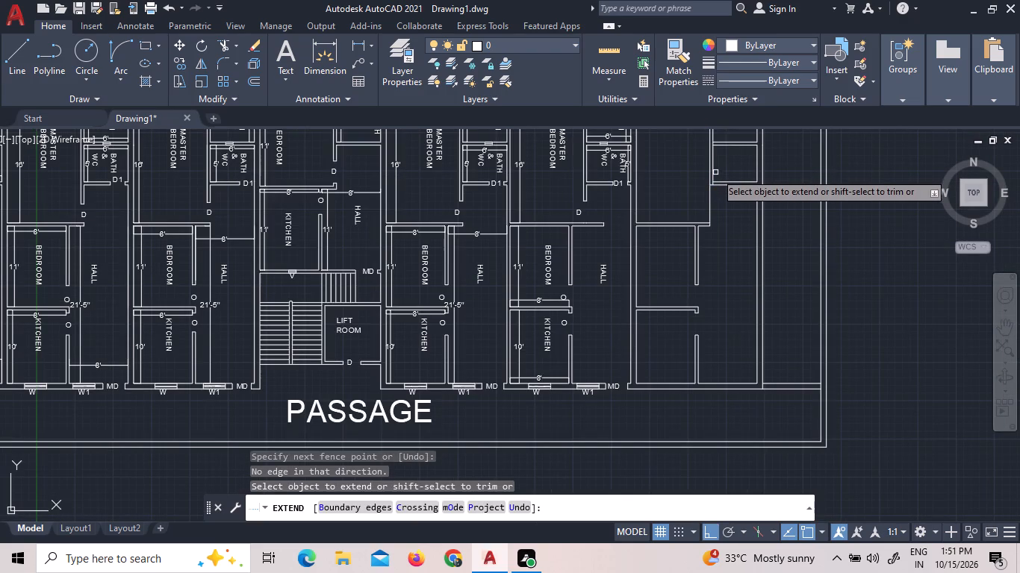
click(712, 170)
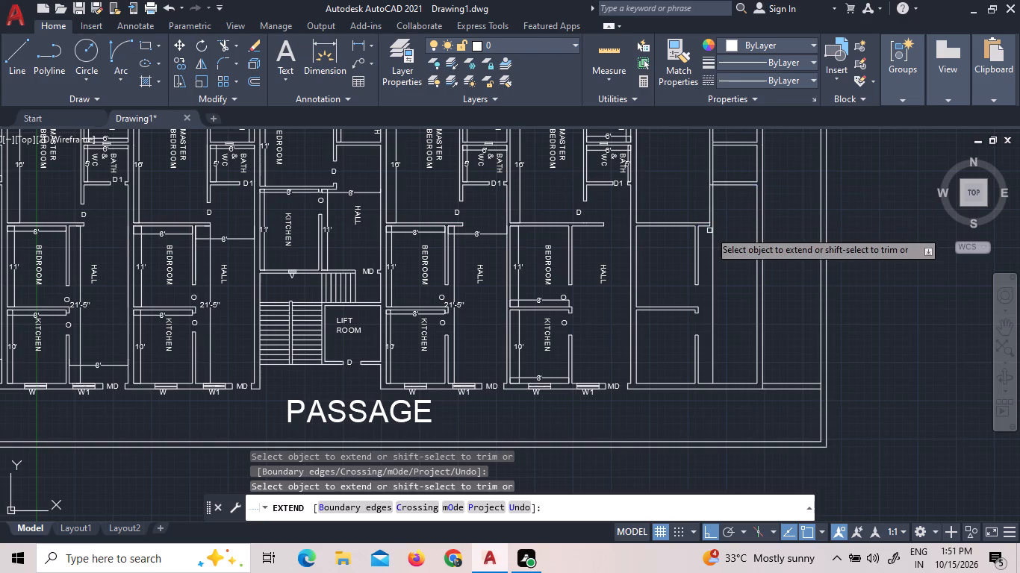
Extend the horizontal partition's two face lines to the newly extended inner line of the small rooms' wall.
scroll(705, 234, up, 3)
click(705, 200)
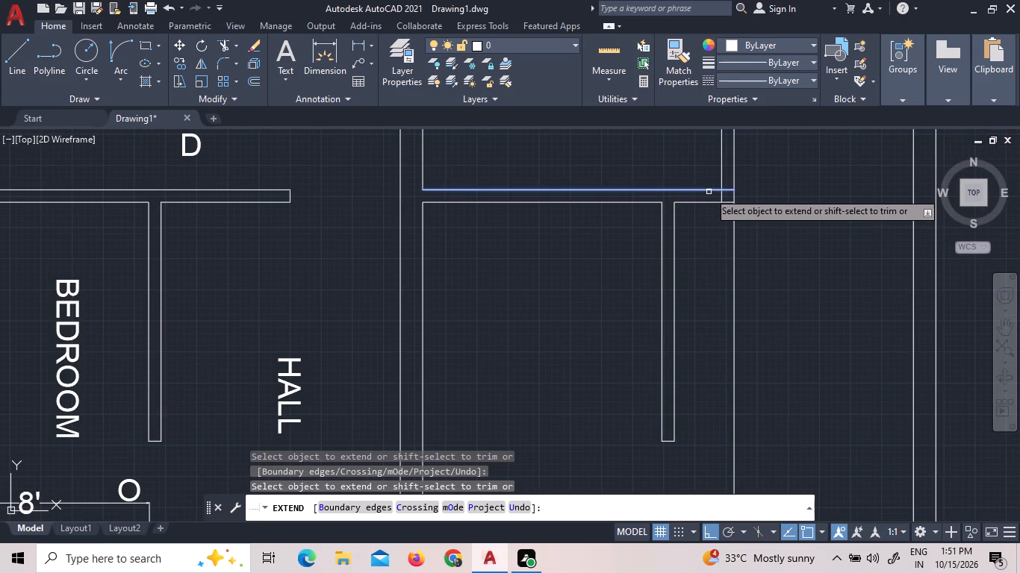
click(709, 192)
right_click(747, 217)
click(764, 225)
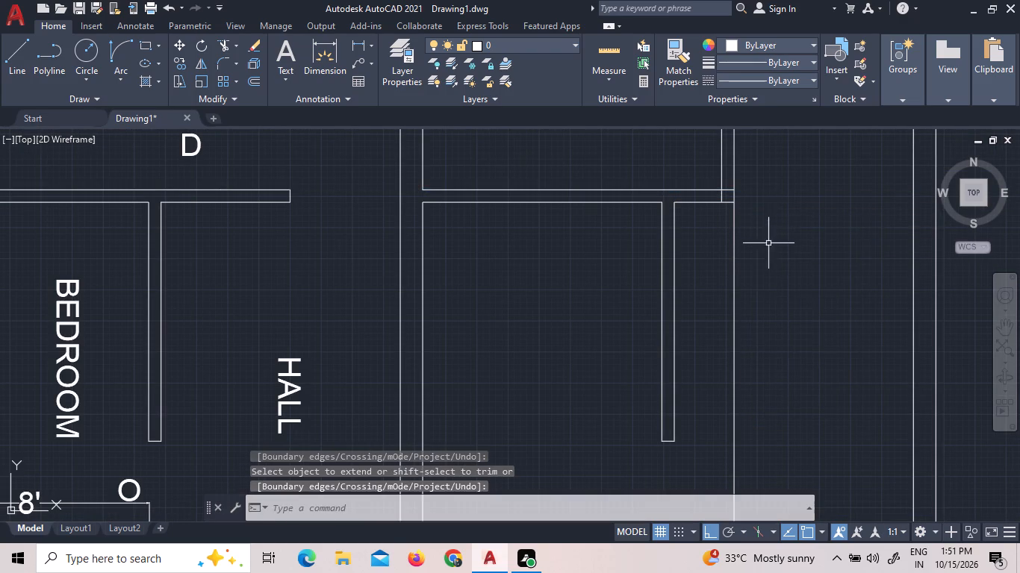
Trim the lower small room's outer bottom line and the small rooms' wall line continuing below the horizontal partition.
scroll(772, 258, down, 3)
scroll(771, 215, up, 1)
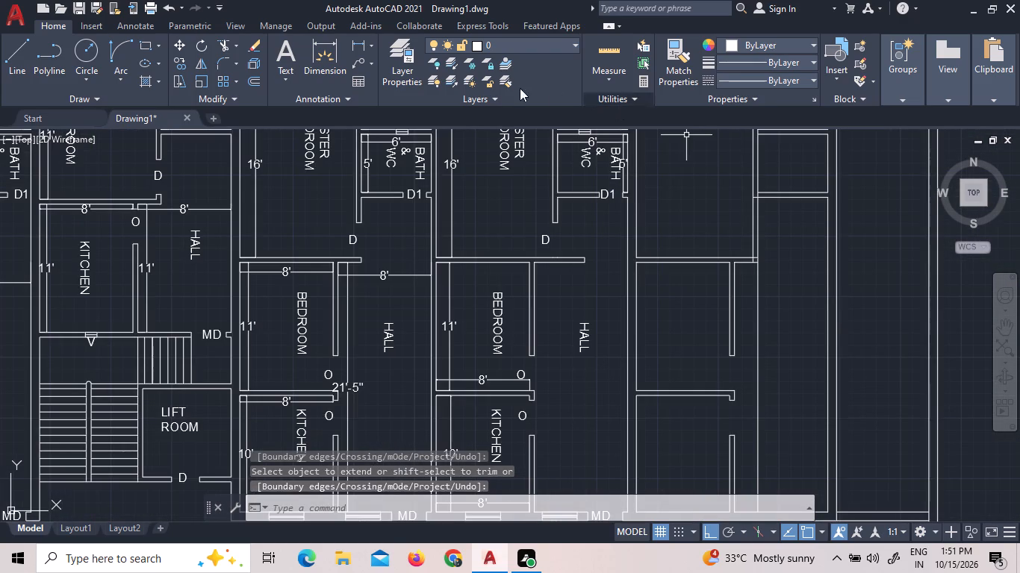
click(223, 47)
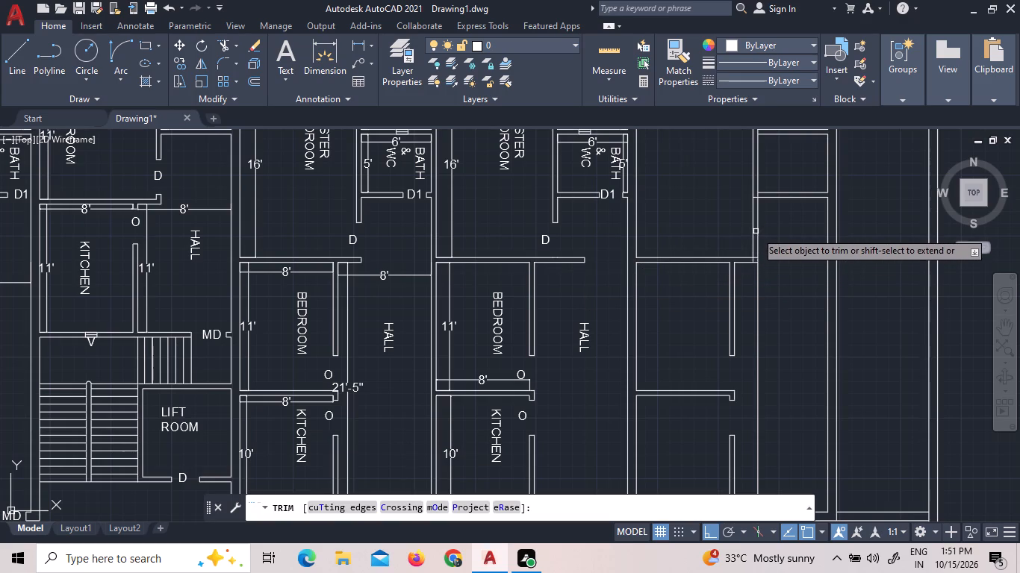
scroll(755, 195, up, 2)
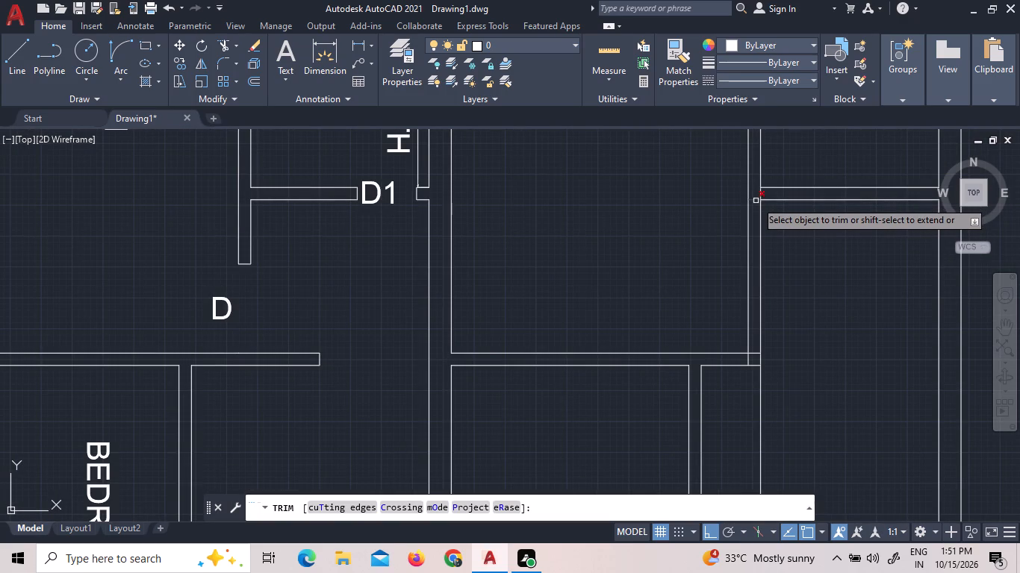
click(756, 201)
click(764, 194)
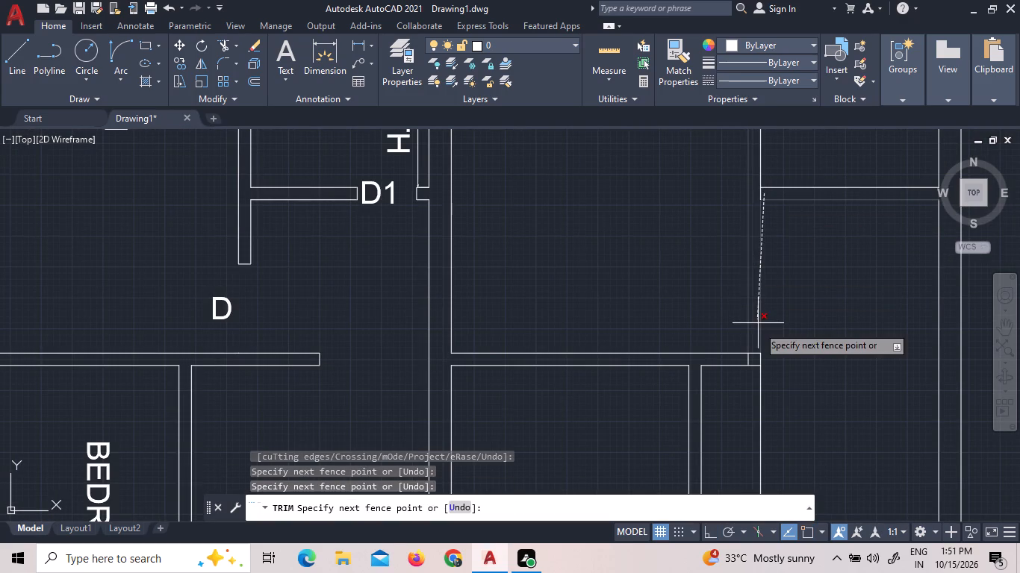
click(794, 352)
click(762, 382)
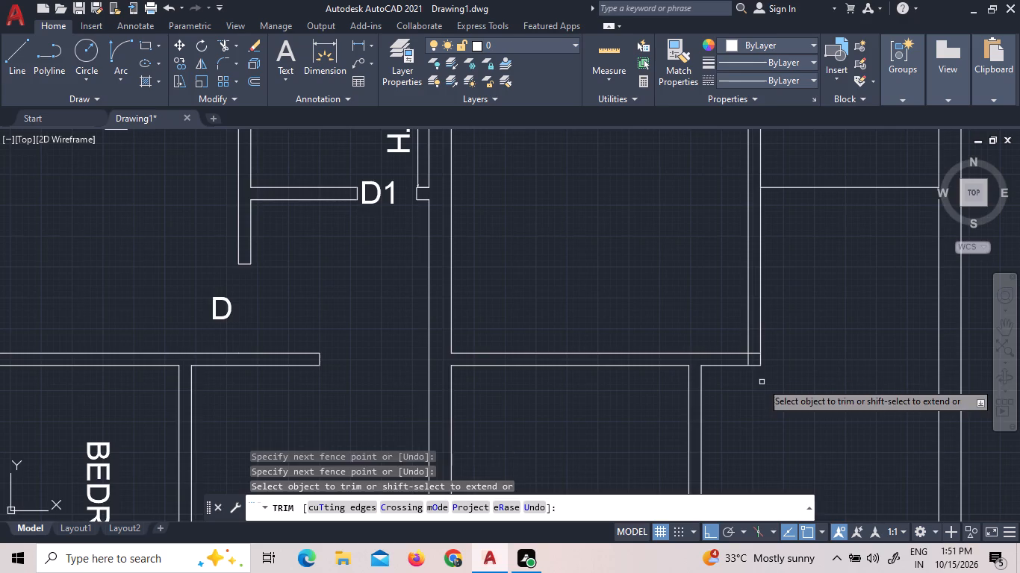
Trim the overlapping line ends where the small rooms' vertical wall meets the end of the horizontal partition.
scroll(800, 354, down, 3)
scroll(788, 339, up, 2)
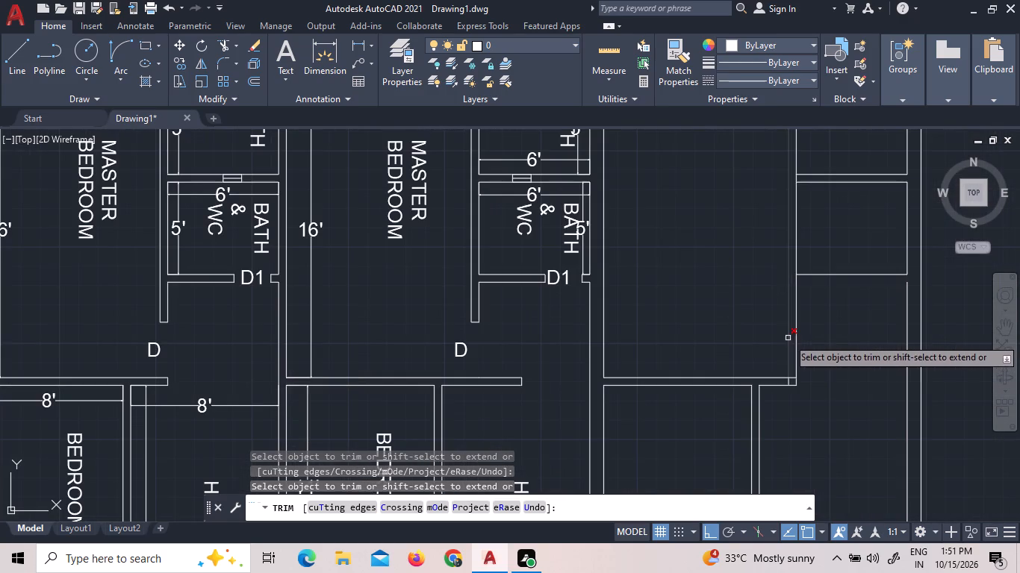
scroll(816, 373, up, 3)
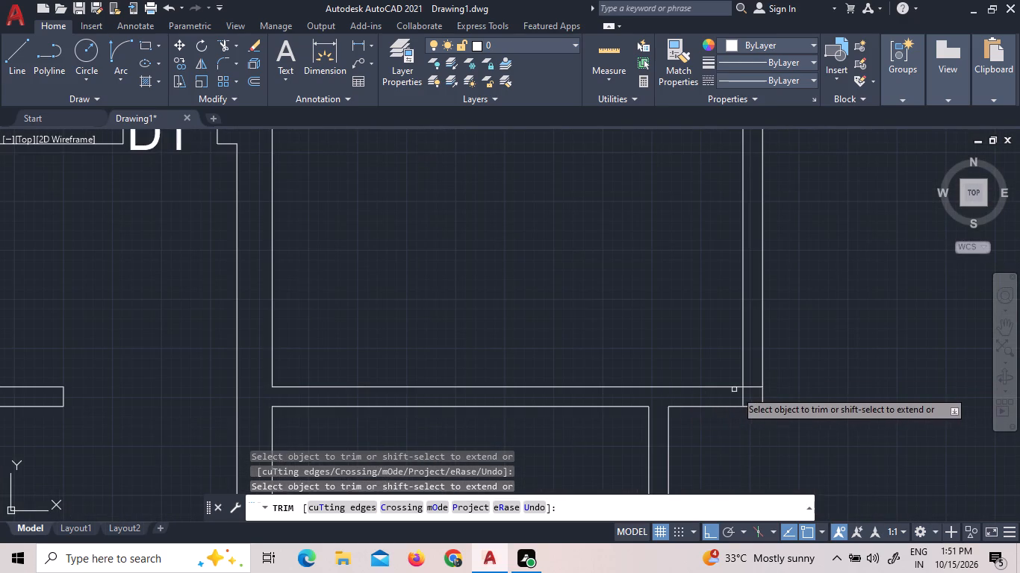
click(745, 397)
click(750, 385)
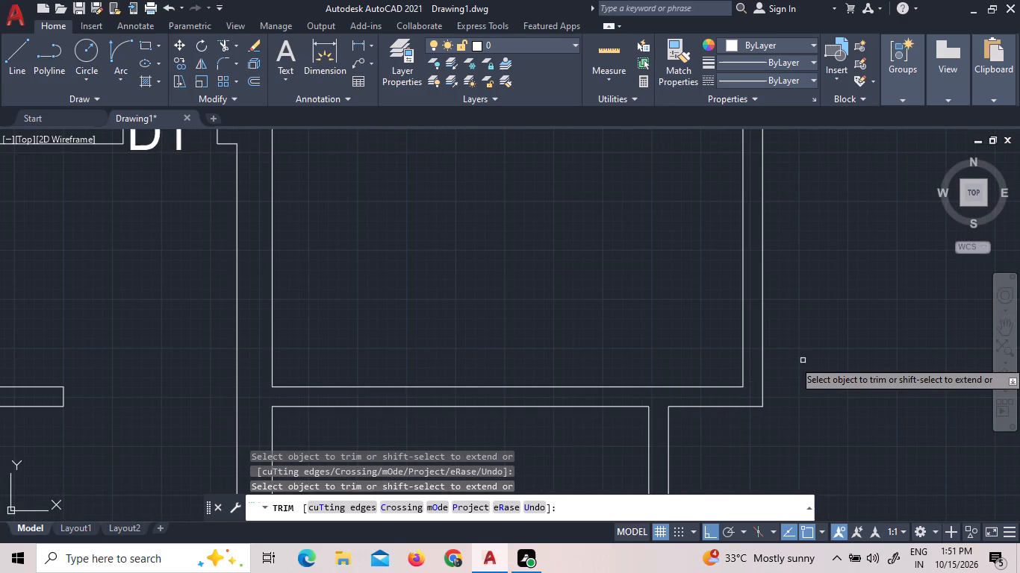
right_click(803, 360)
click(833, 145)
click(835, 154)
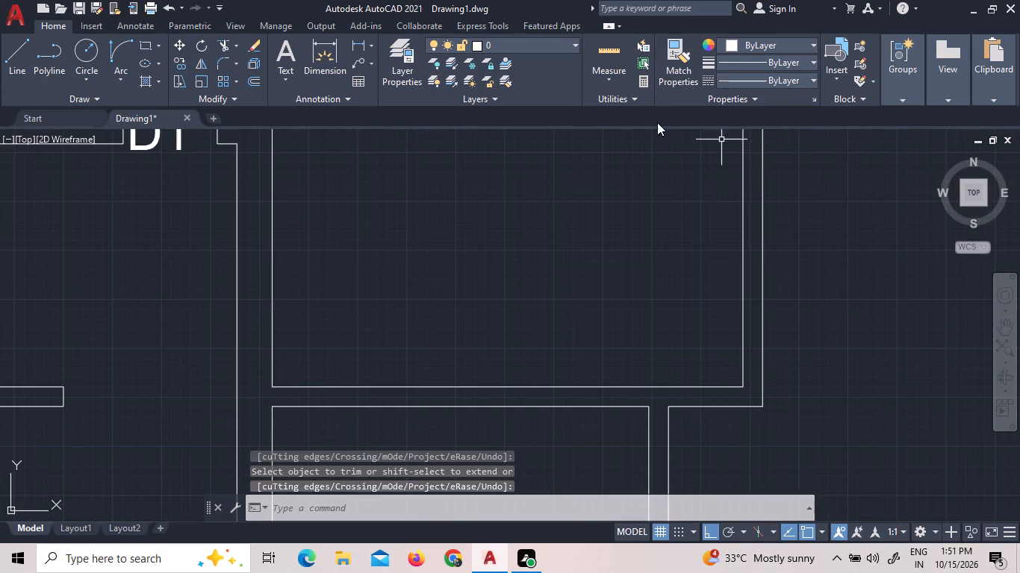
Draw a 5" line across the vertical wall's two faces, level with the horizontal partition's upper face.
click(20, 54)
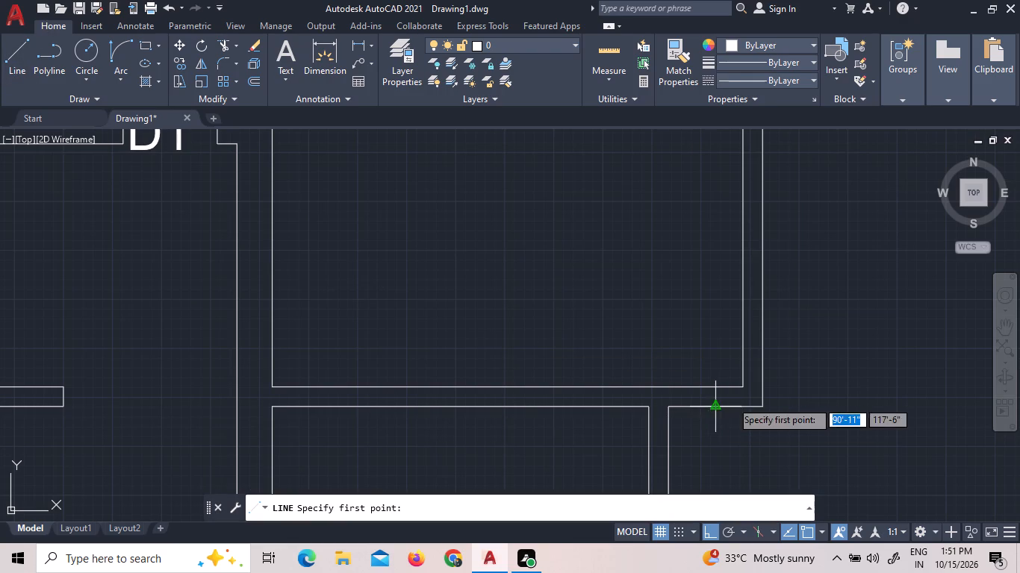
click(747, 385)
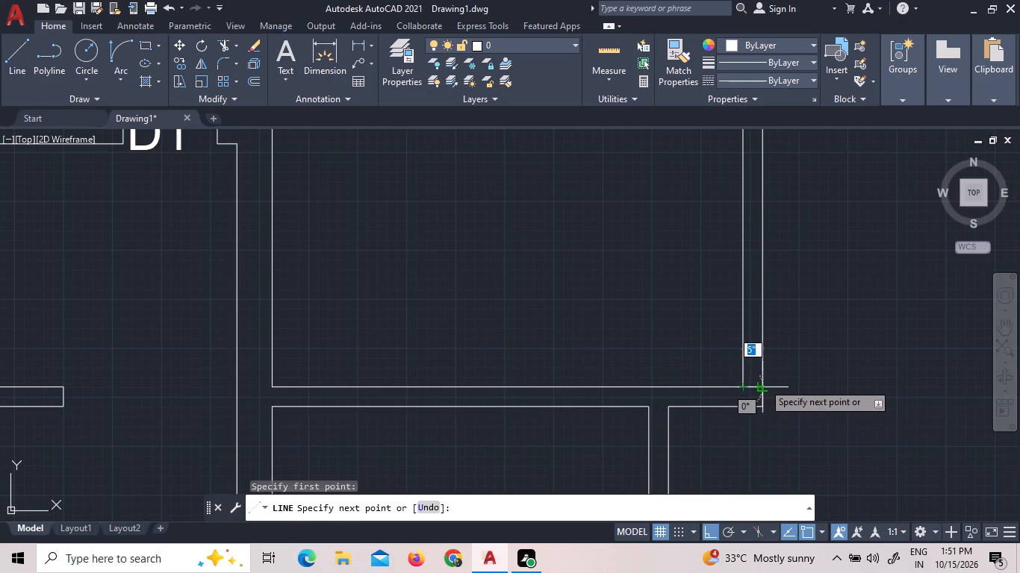
click(763, 383)
right_click(777, 339)
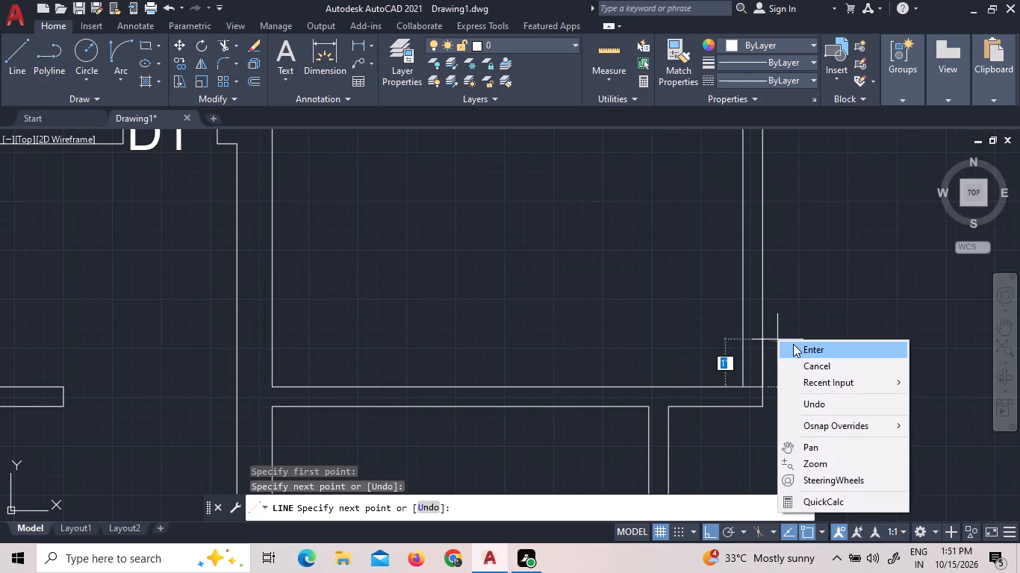
double_click(793, 344)
click(792, 357)
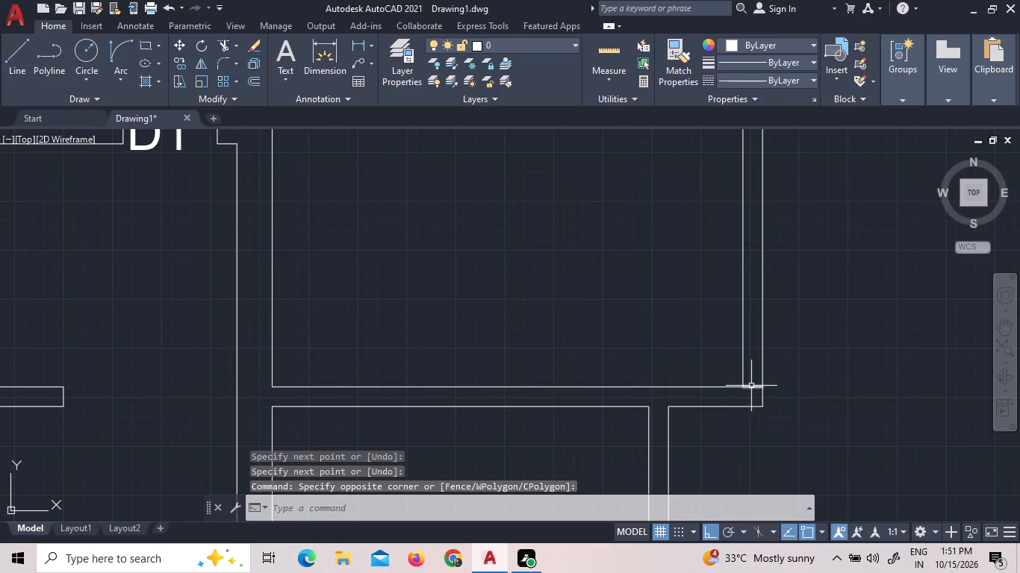
Copy the short cross line 3' upward along the vertical wall.
click(751, 386)
right_click(747, 377)
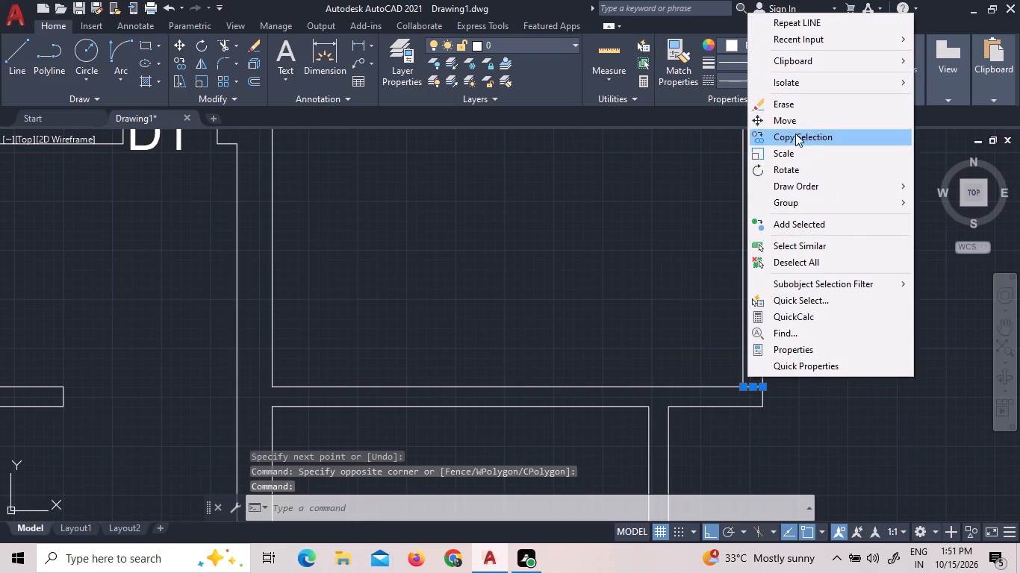
click(795, 133)
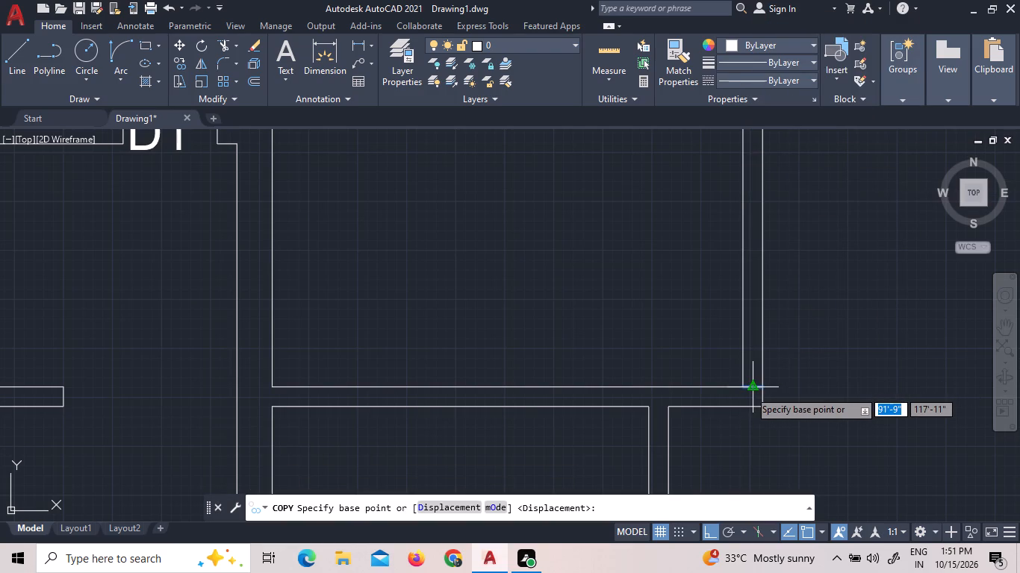
click(754, 389)
key(3)
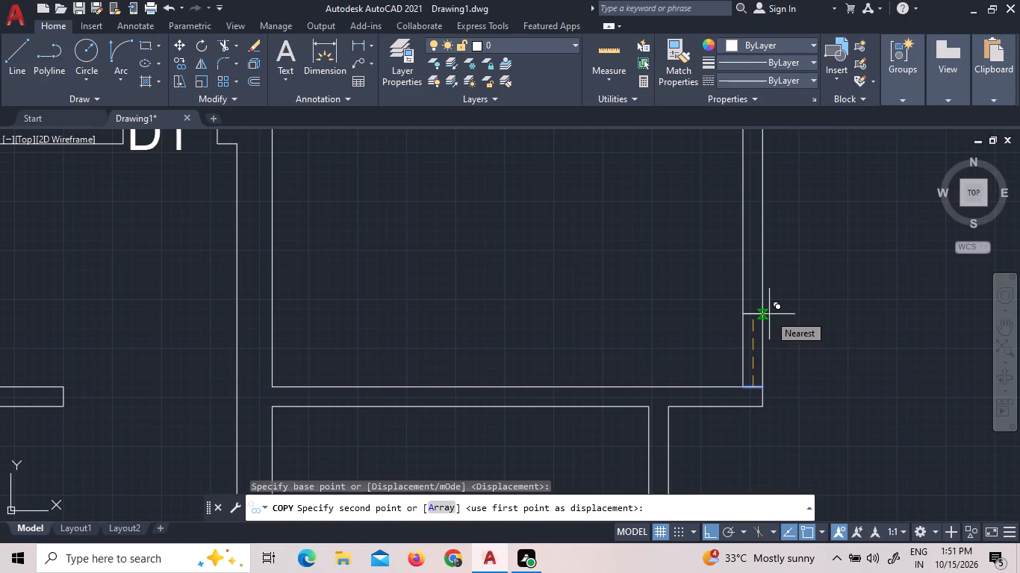
key(apostrophe)
key(Return)
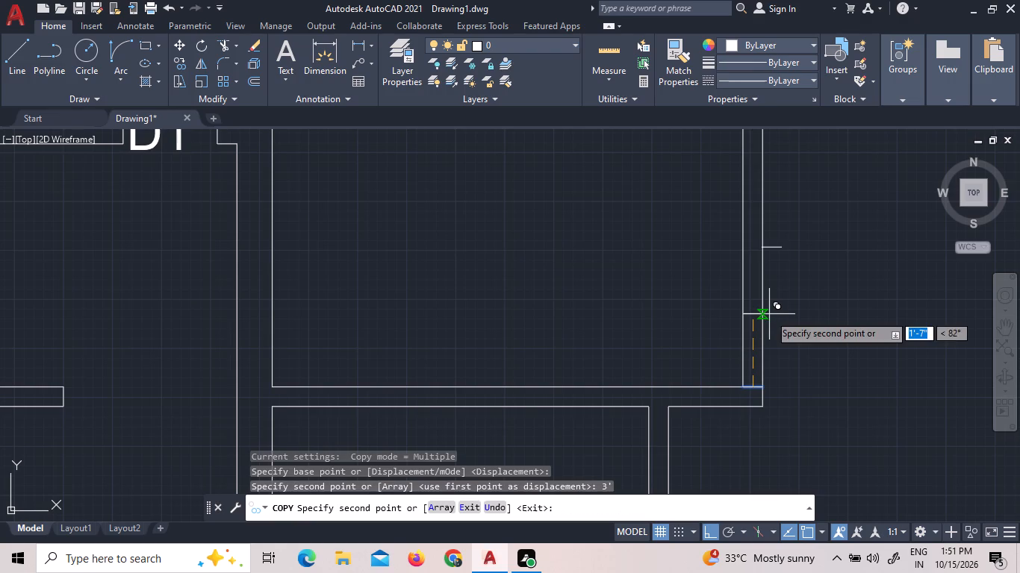
right_click(873, 274)
click(886, 285)
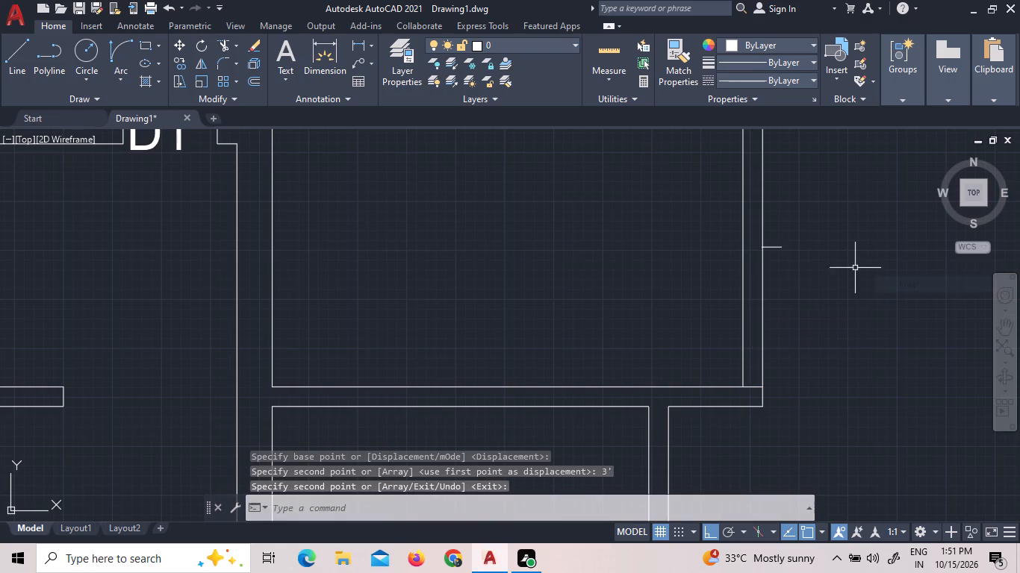
Move the copied cross line sideways 5" so it spans between the vertical wall's two faces.
click(772, 248)
right_click(772, 248)
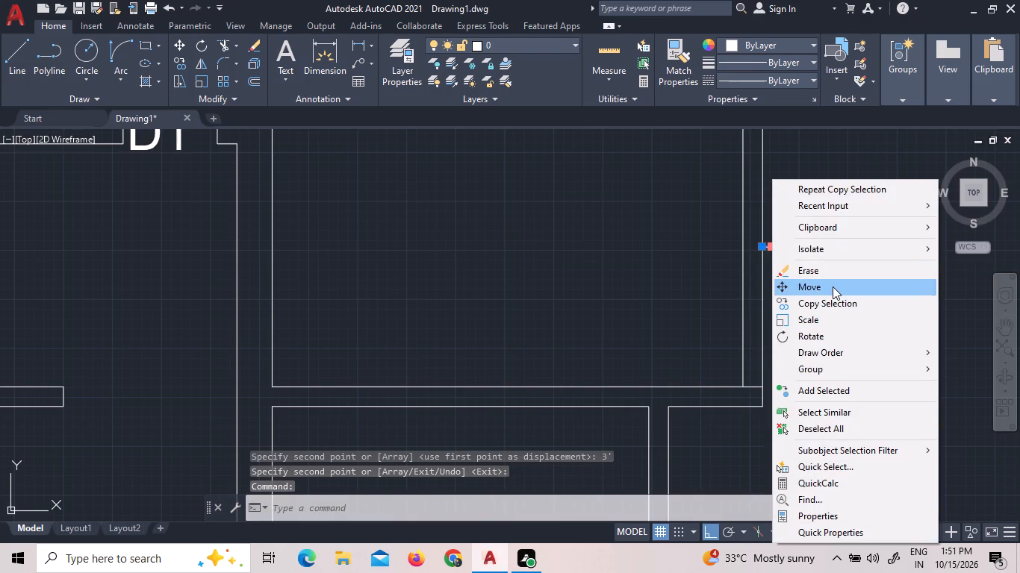
click(833, 286)
scroll(712, 211, up, 3)
scroll(837, 311, up, 2)
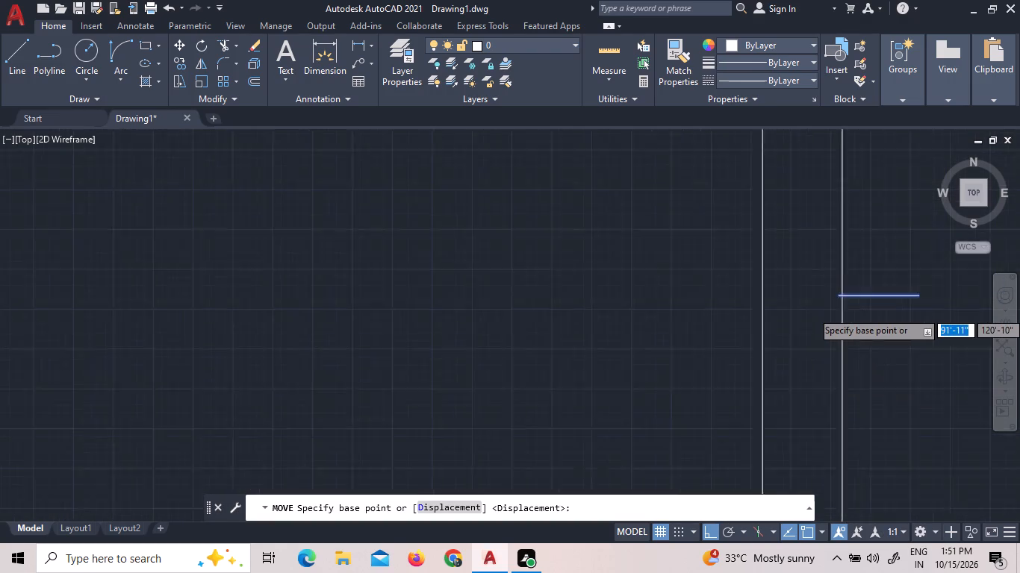
scroll(837, 311, up, 4)
scroll(823, 274, down, 1)
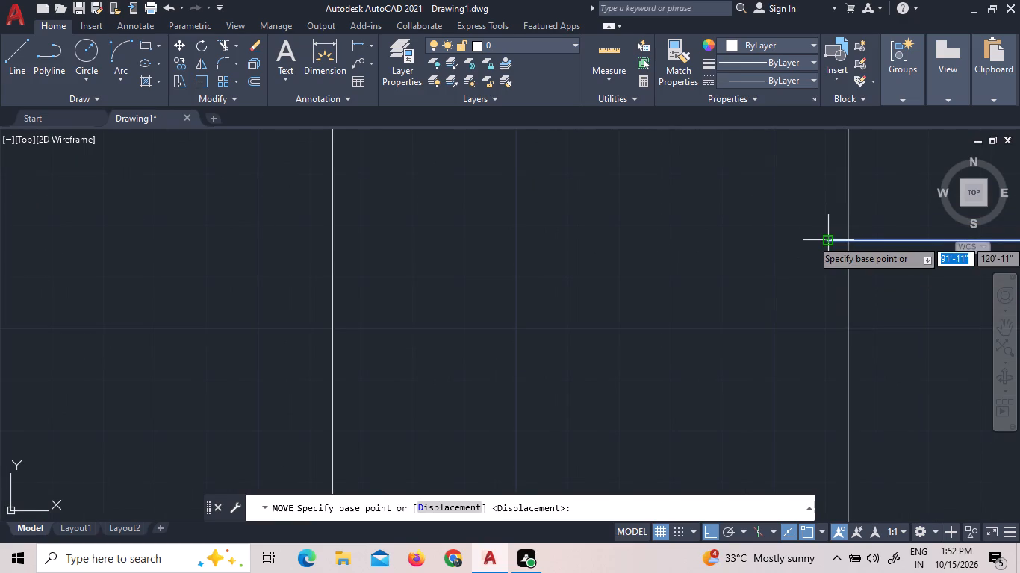
click(833, 239)
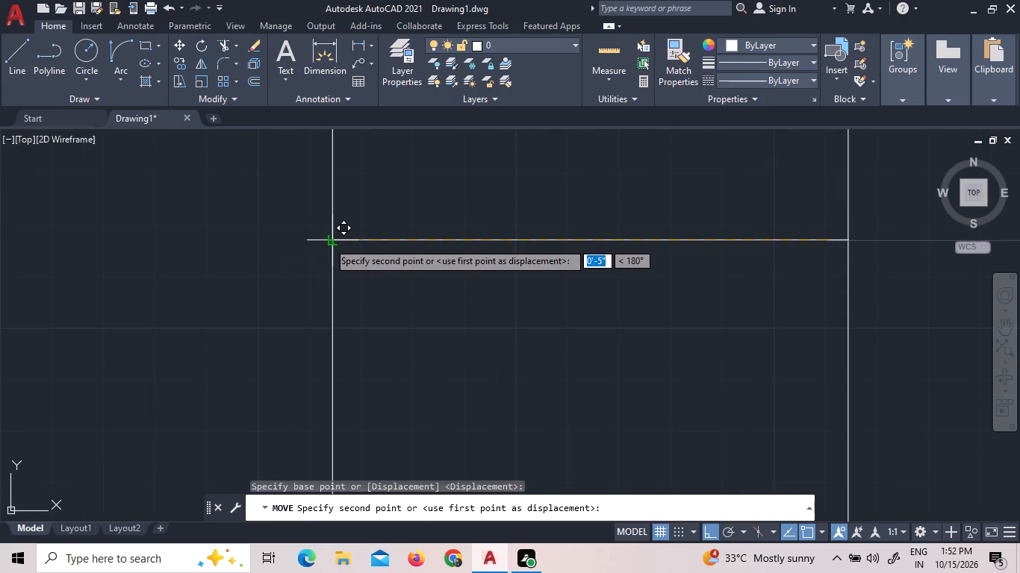
click(328, 241)
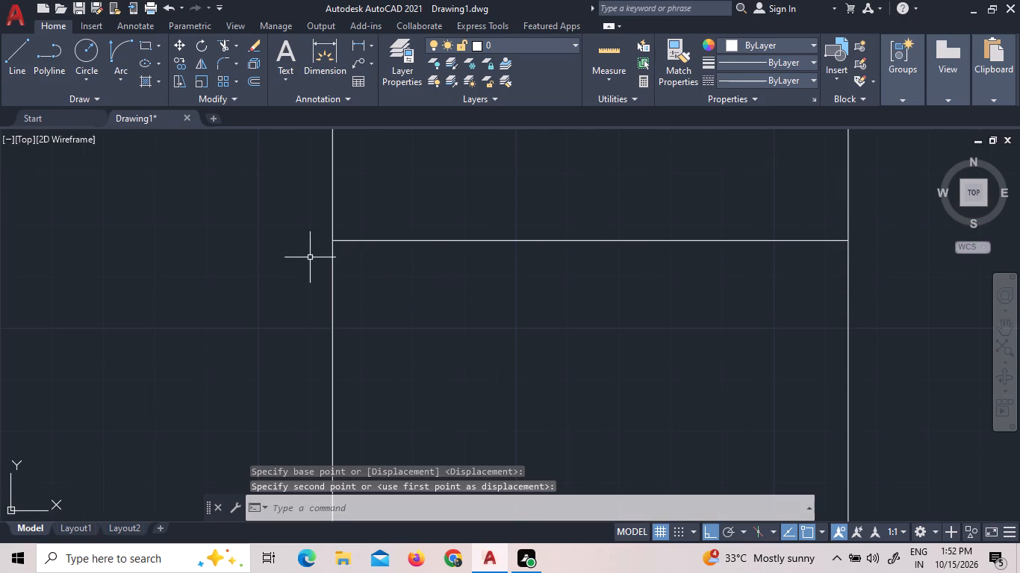
Examine closely how the moved cross line meets the vertical wall's inner face.
scroll(311, 252, up, 5)
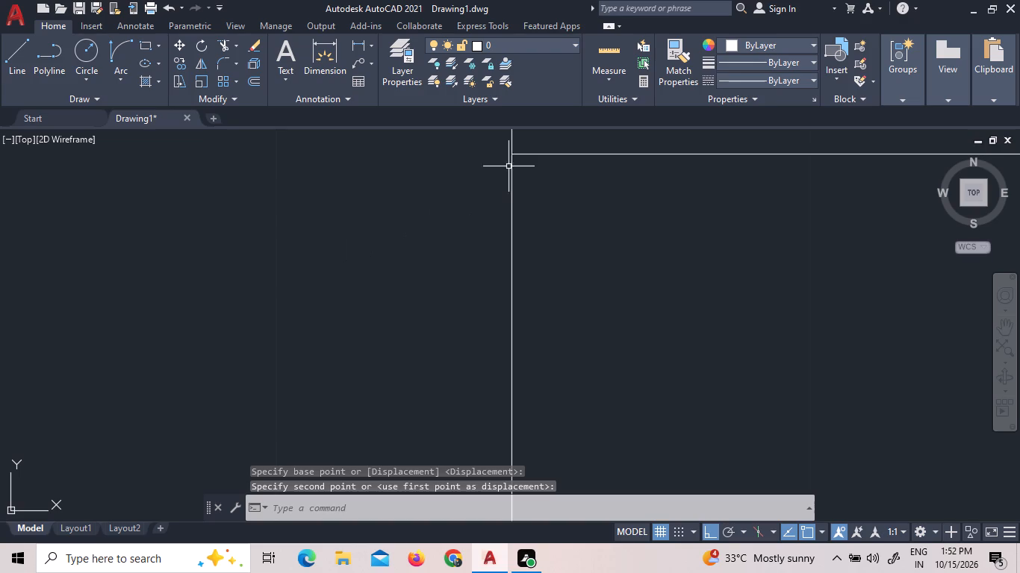
scroll(522, 148, up, 5)
scroll(449, 205, up, 4)
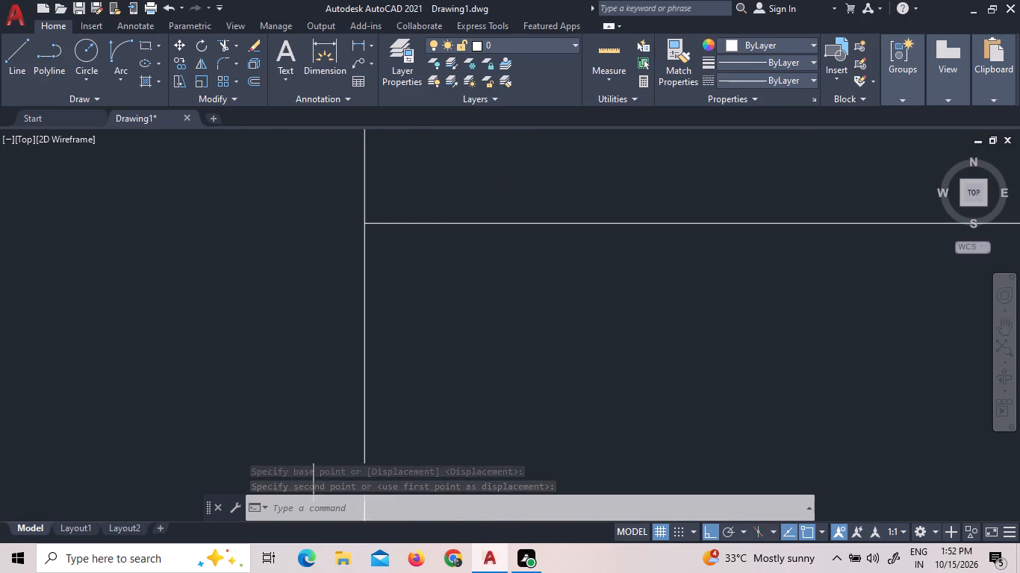
scroll(447, 219, down, 17)
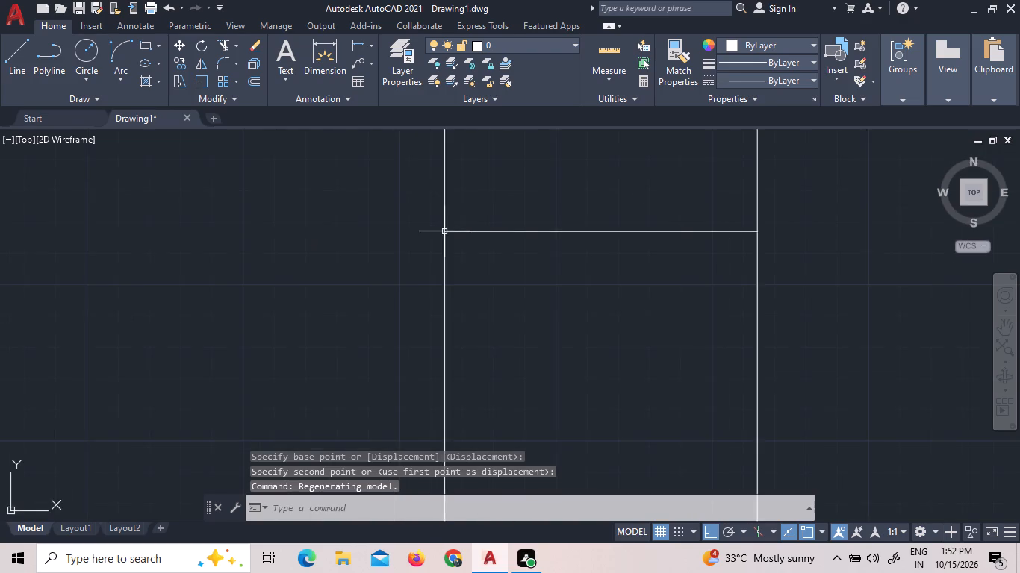
Trim both face lines of the vertical wall between the two cross lines to cut the 3' opening.
scroll(444, 231, down, 6)
scroll(529, 302, down, 1)
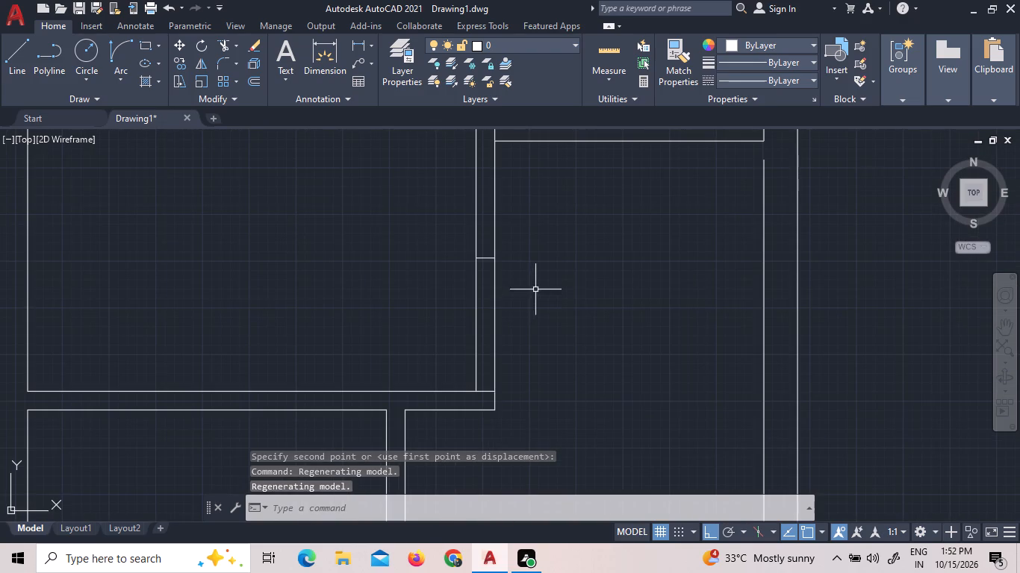
click(228, 49)
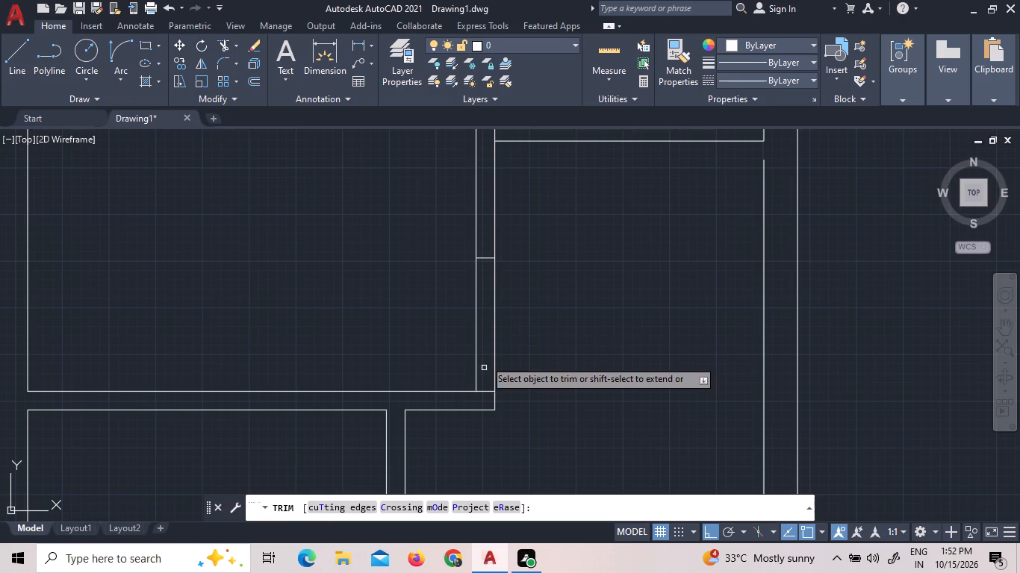
click(482, 322)
click(471, 312)
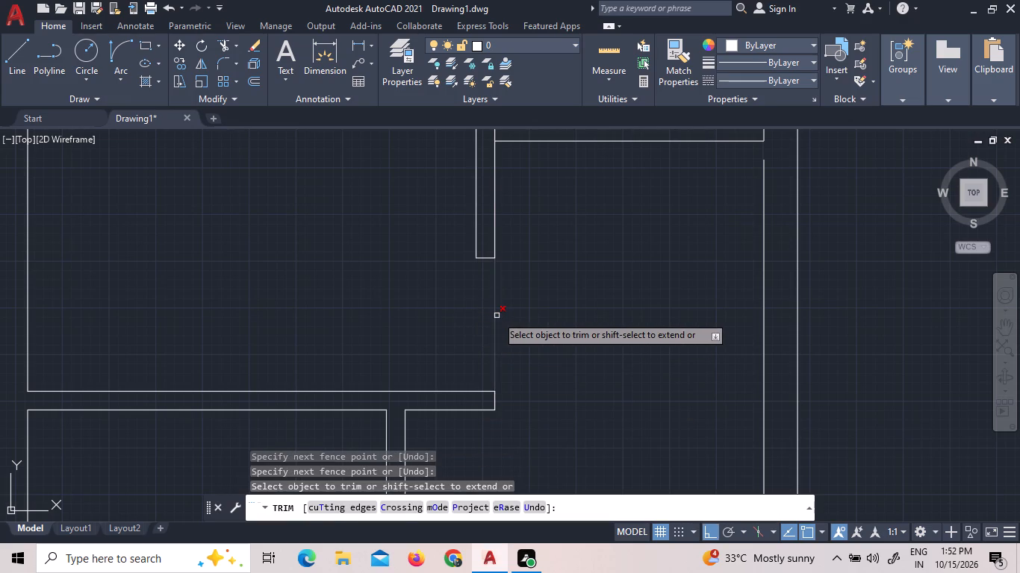
click(497, 316)
scroll(507, 319, down, 3)
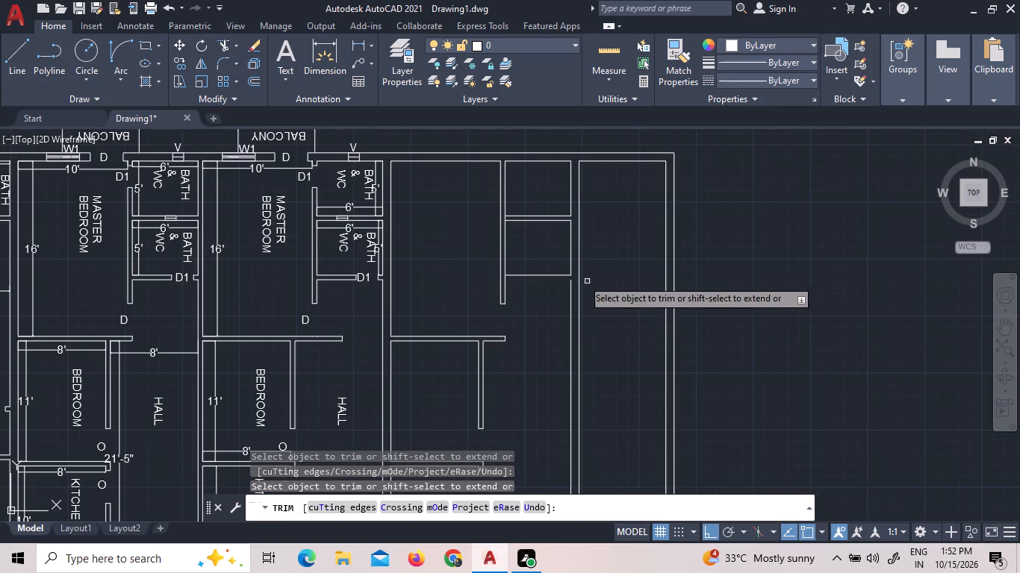
scroll(548, 285, up, 3)
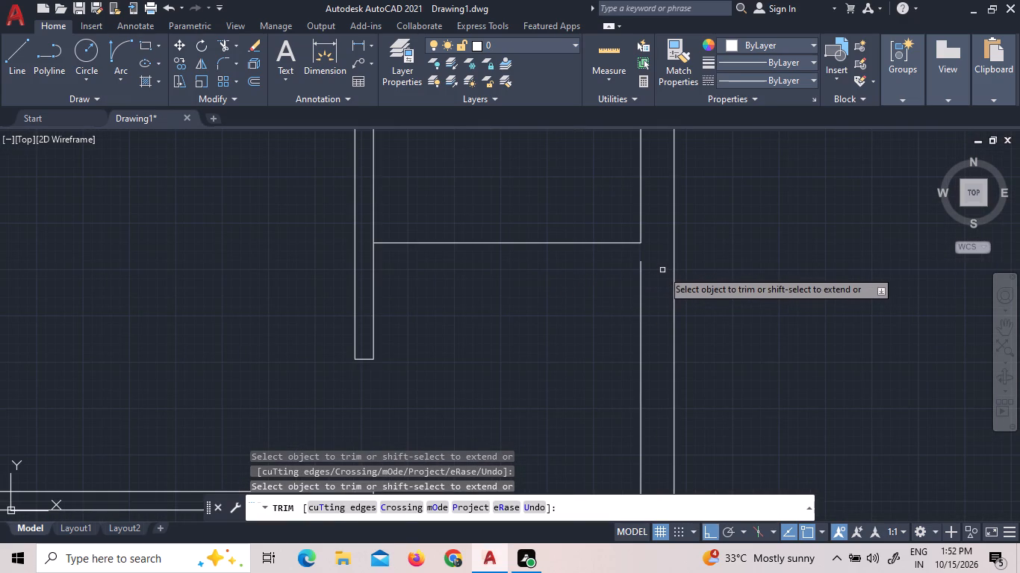
right_click(610, 278)
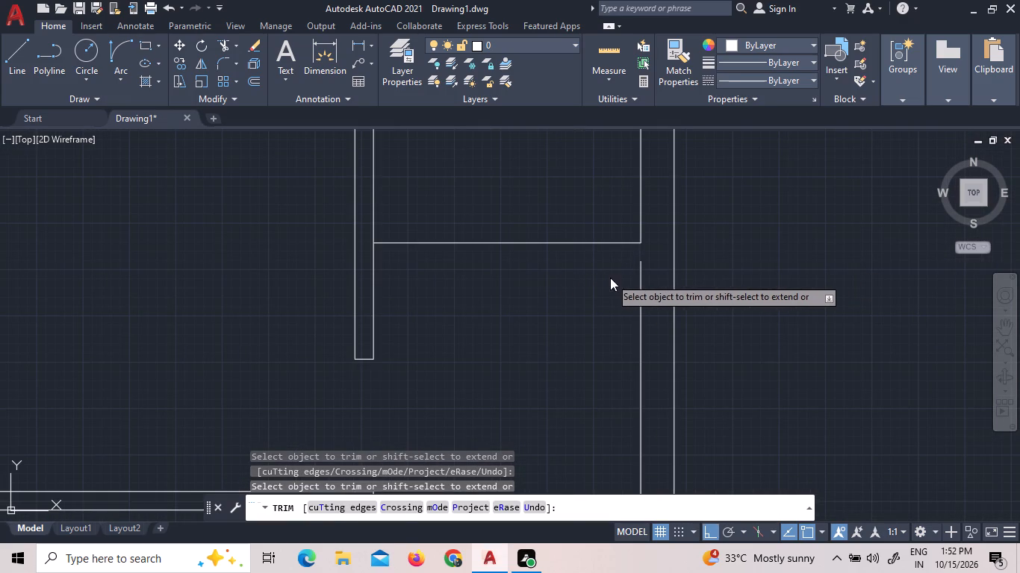
click(626, 286)
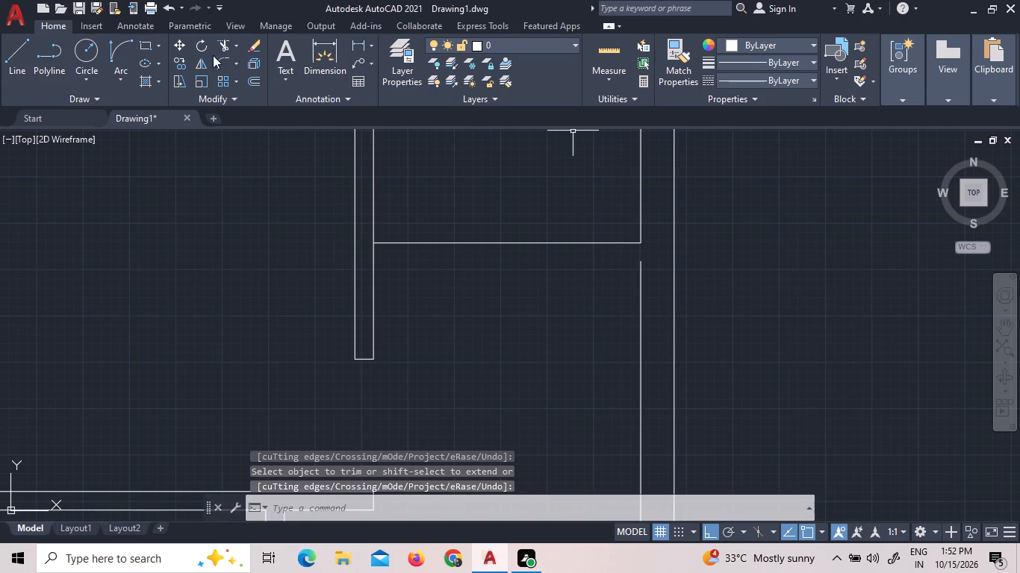
Offset the lower horizontal partition line 5" downward to form the wall's second face.
click(249, 78)
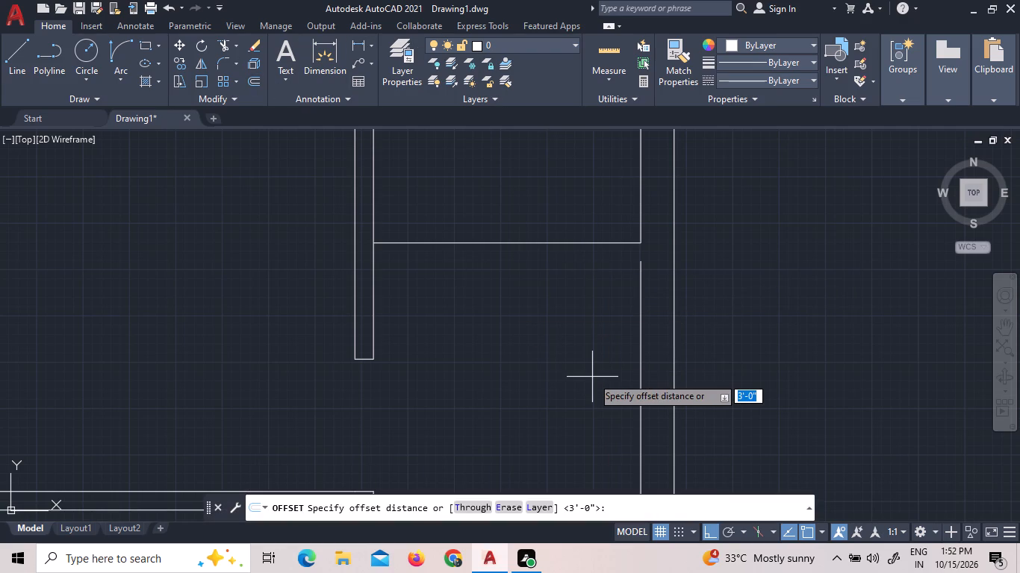
key(5)
key(shift+quotedbl)
key(Return)
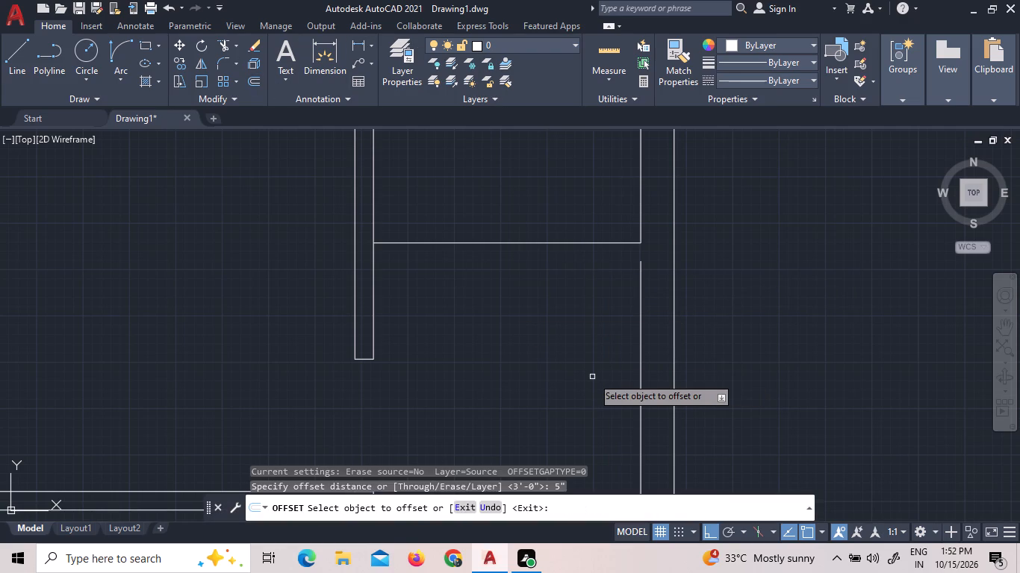
click(532, 242)
click(525, 263)
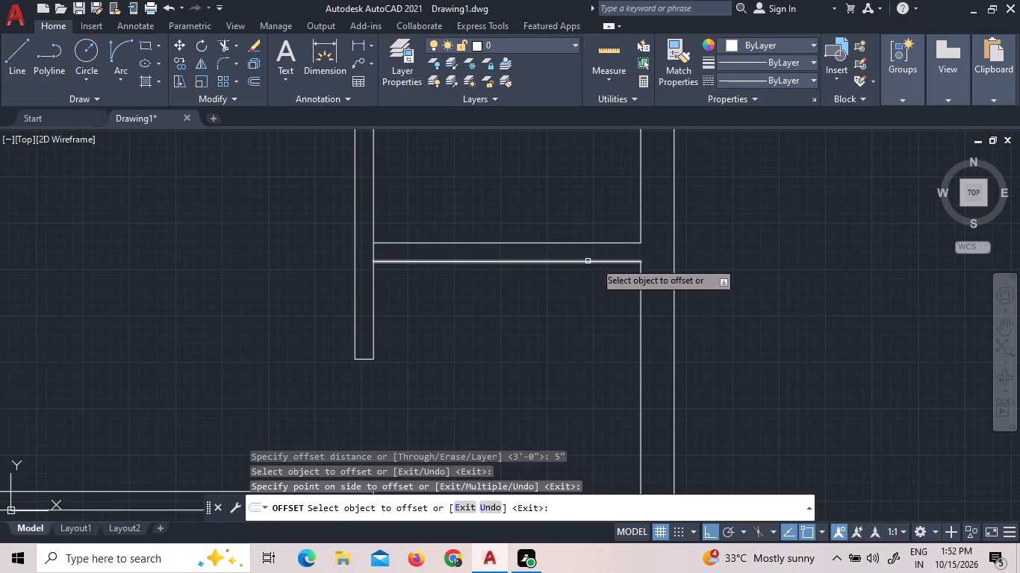
Trim the vertical partition's inner face between the two face lines of the lower horizontal wall.
scroll(606, 258, up, 3)
scroll(765, 279, up, 3)
scroll(672, 213, up, 3)
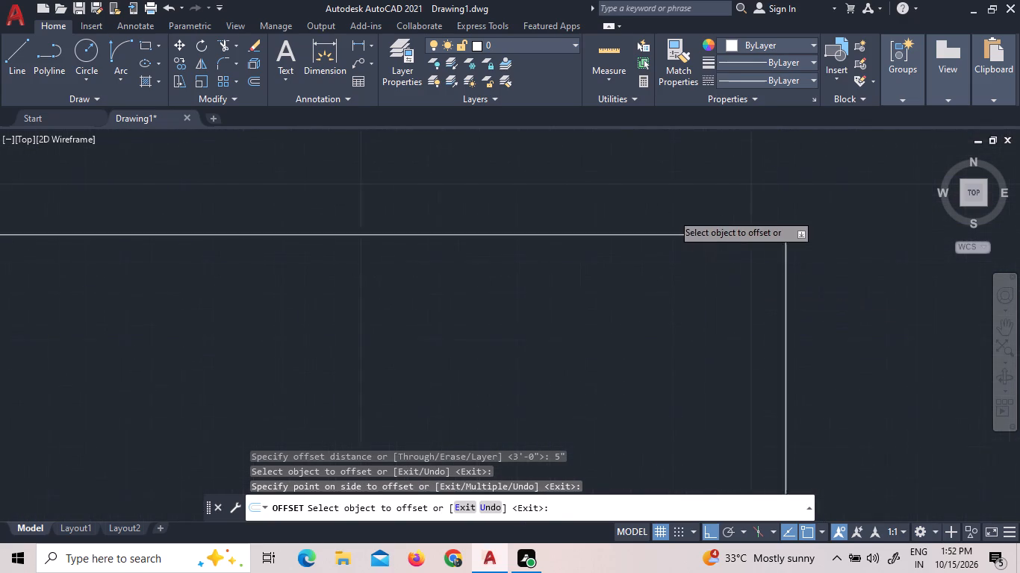
scroll(733, 338, down, 11)
scroll(633, 333, down, 3)
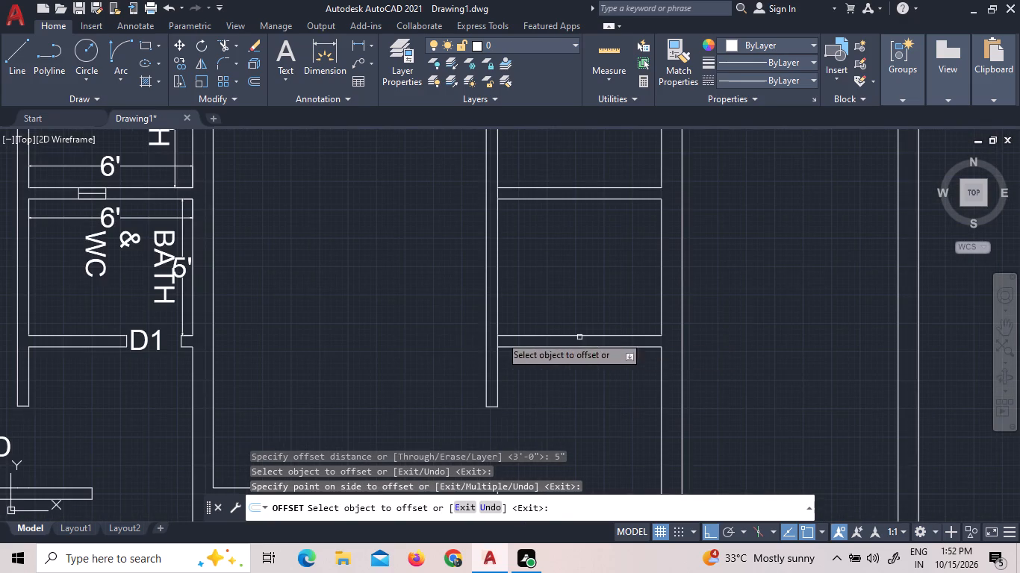
click(223, 49)
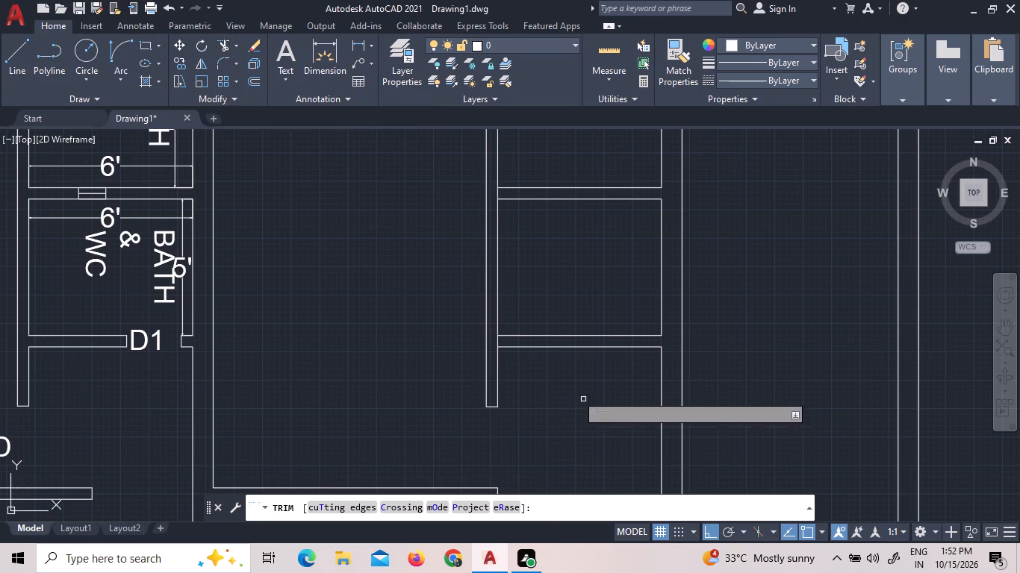
click(498, 339)
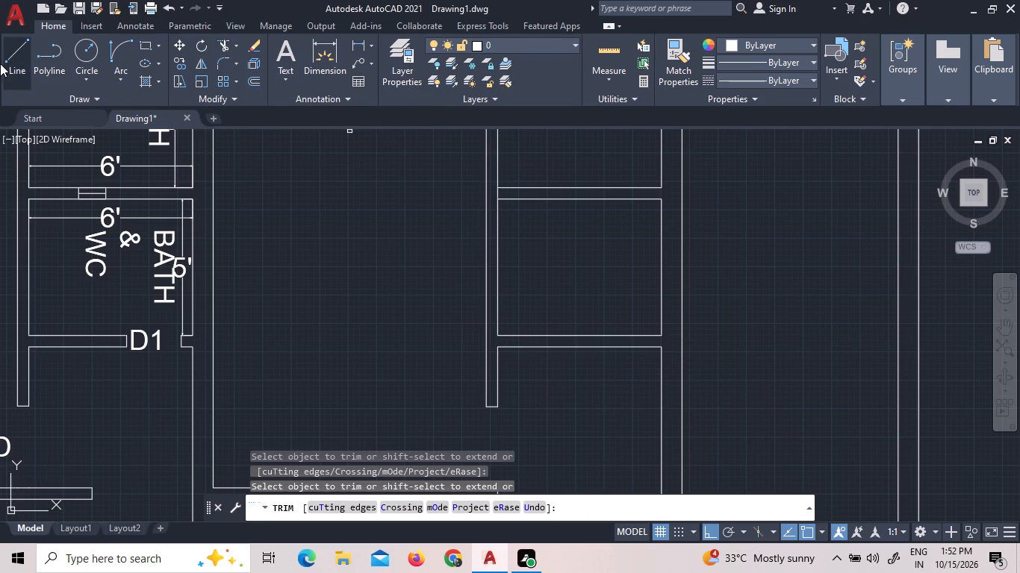
Draw a 5" line joining the lower horizontal wall's two faces at its east end, along the vertical wall face.
click(13, 68)
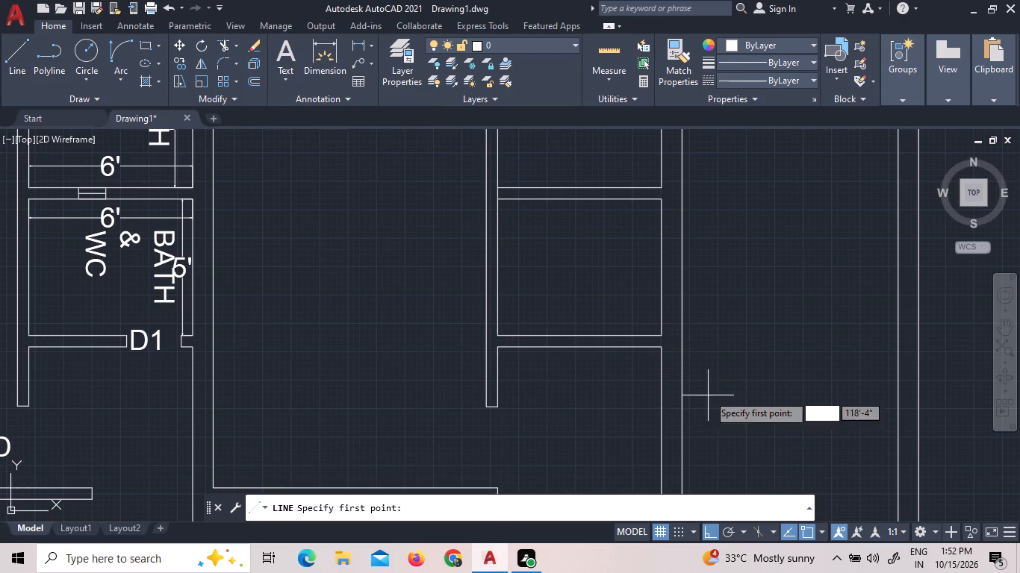
click(658, 332)
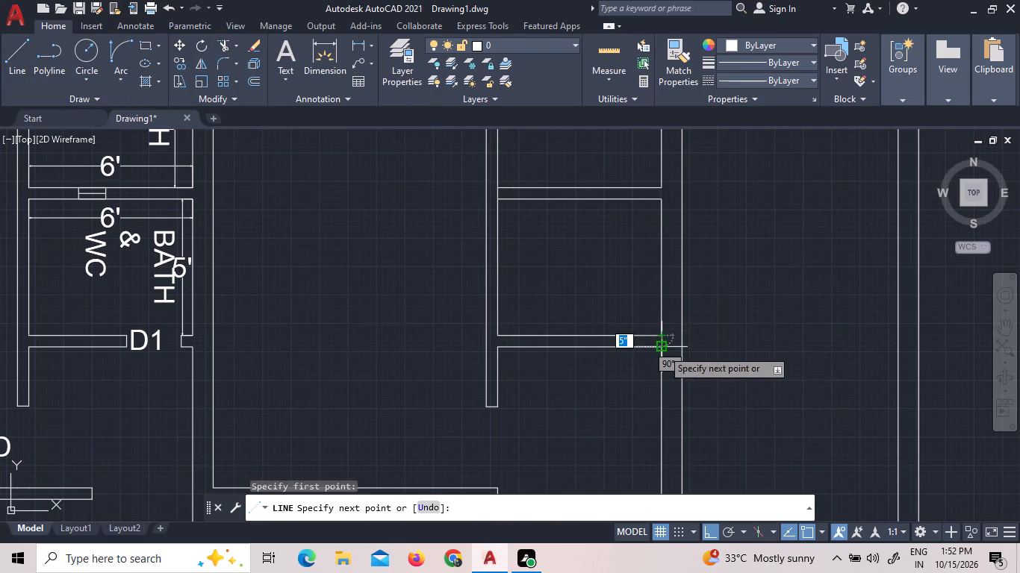
scroll(662, 349, up, 3)
click(661, 342)
right_click(665, 339)
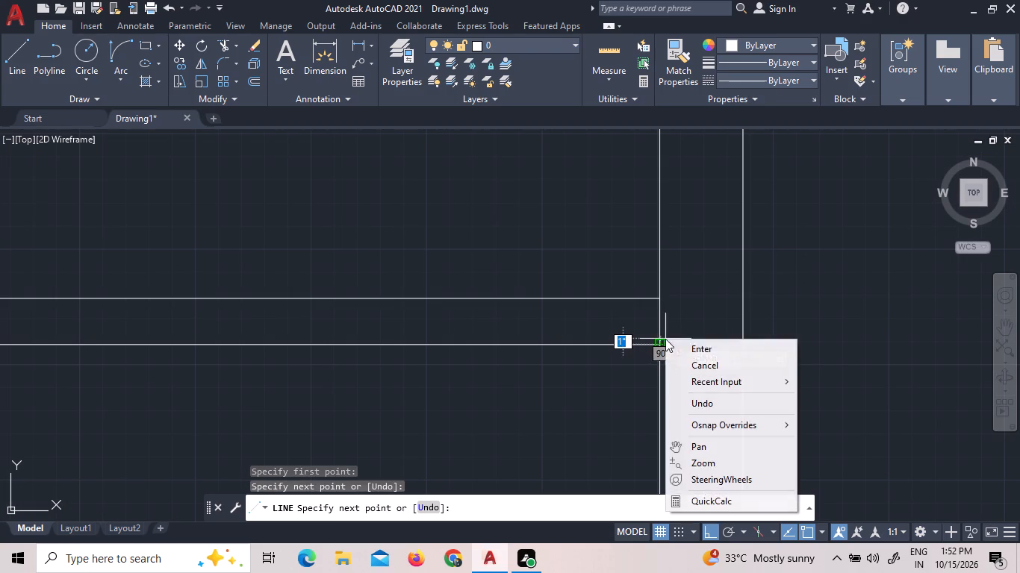
click(680, 348)
Offset the short end line 5" westward into the lower horizontal wall.
click(657, 325)
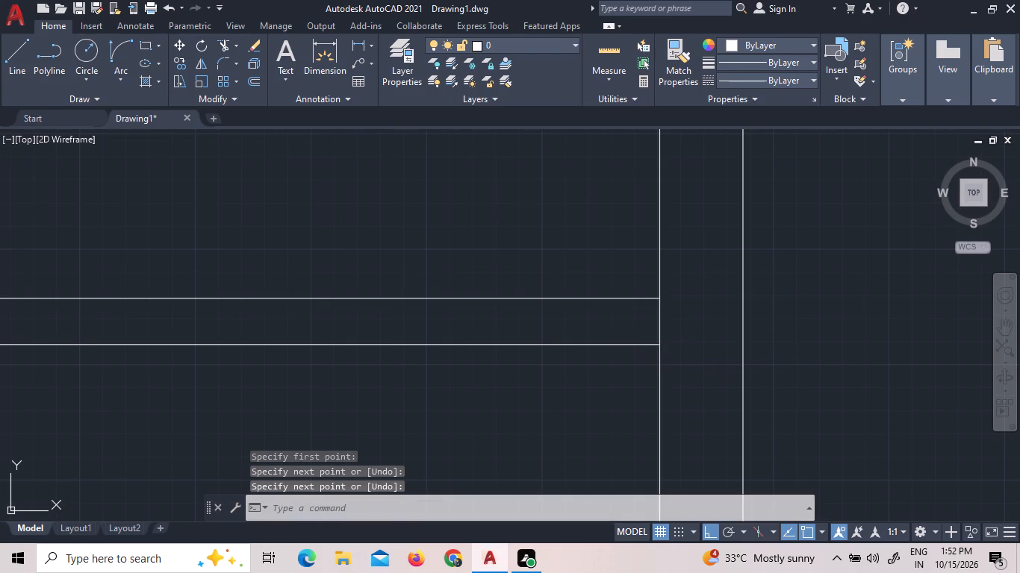
click(663, 318)
click(673, 317)
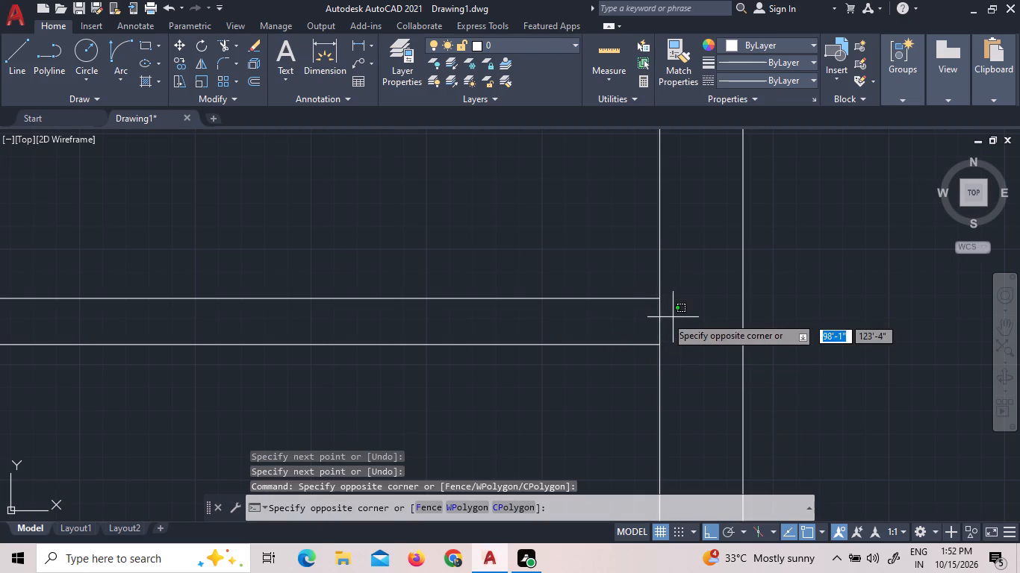
click(647, 317)
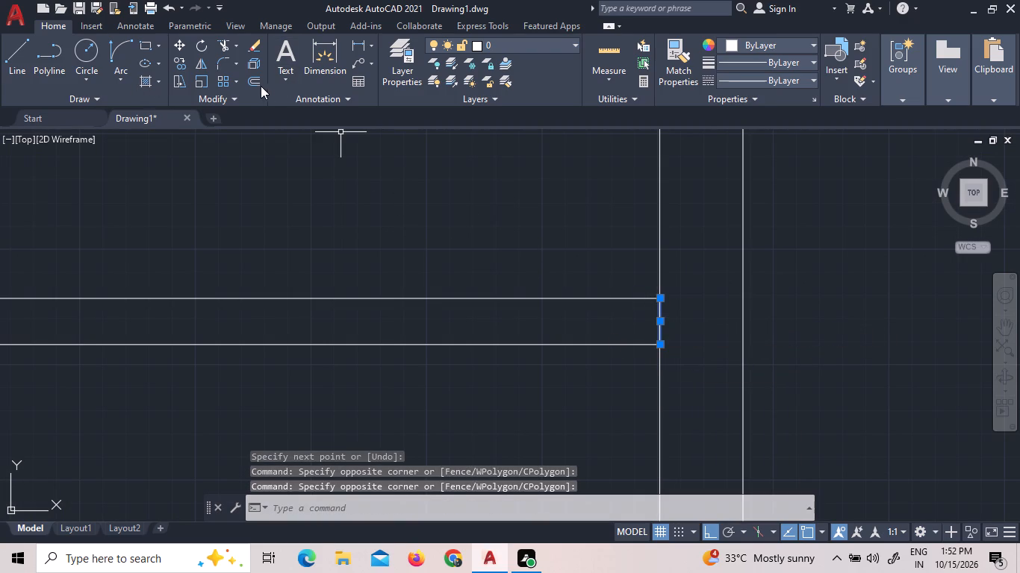
click(255, 81)
text(5")
key(Return)
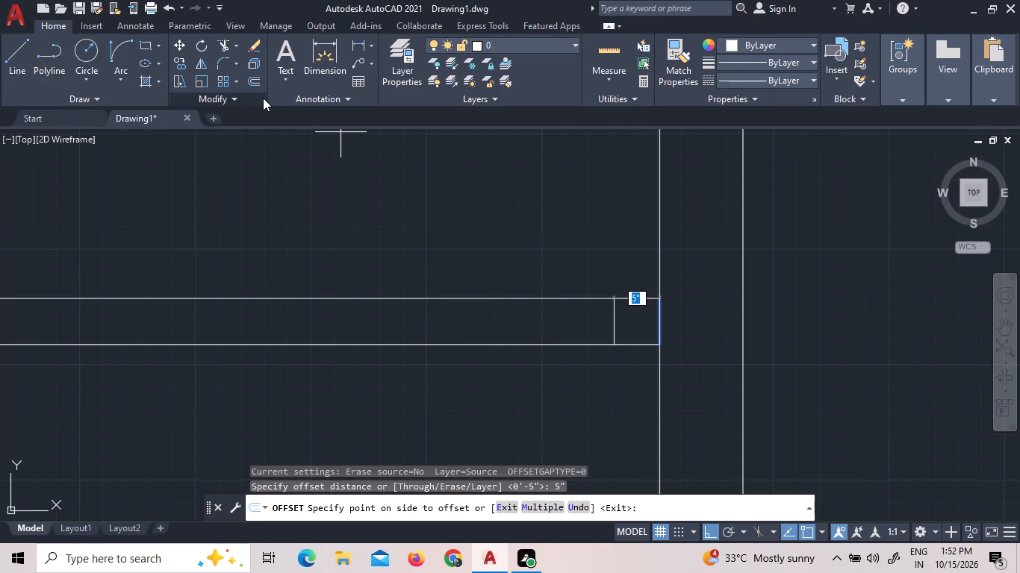
click(550, 251)
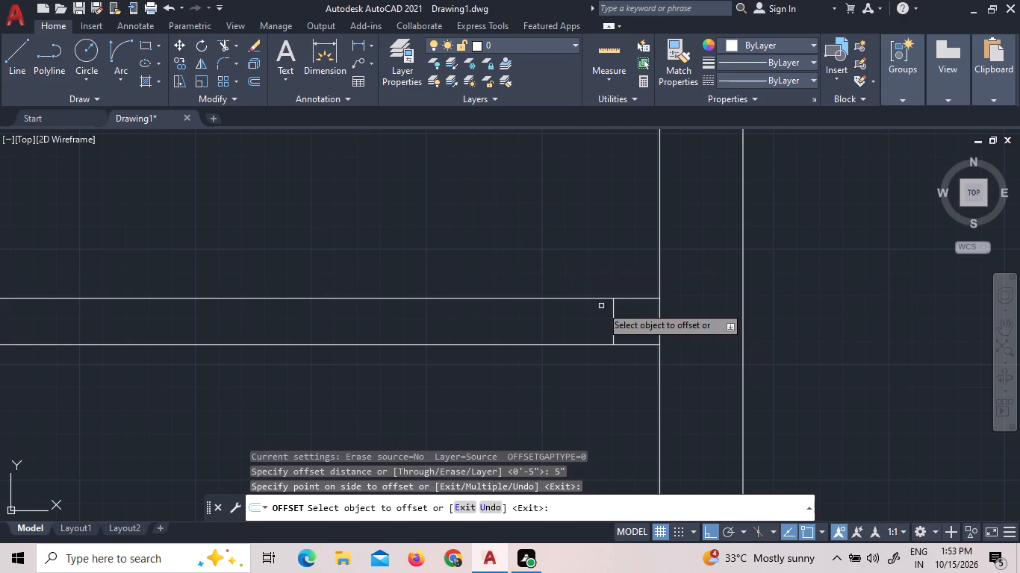
Offset the new cross line another 2' westward along the lower horizontal wall.
click(615, 314)
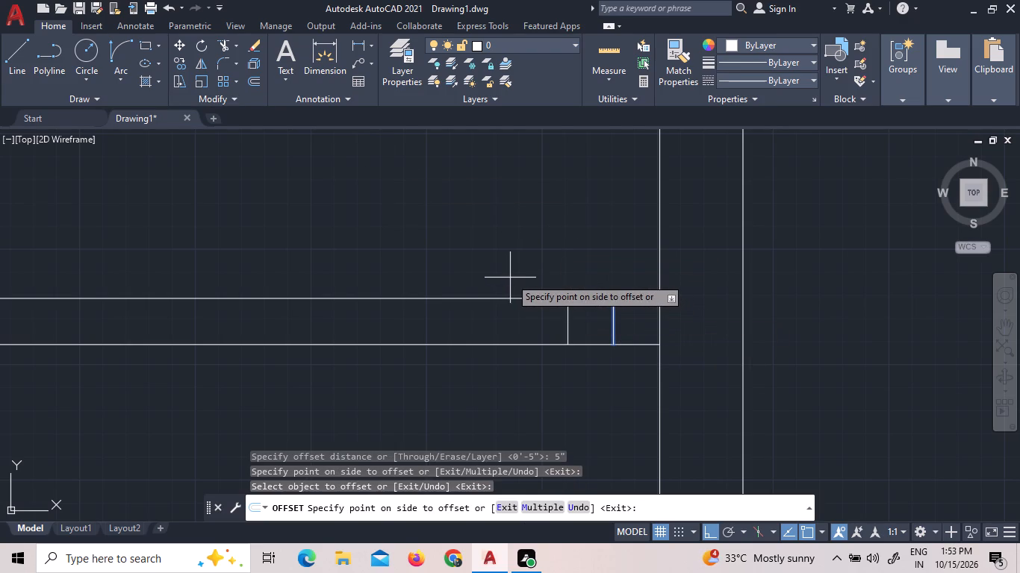
text(2')
key(Return)
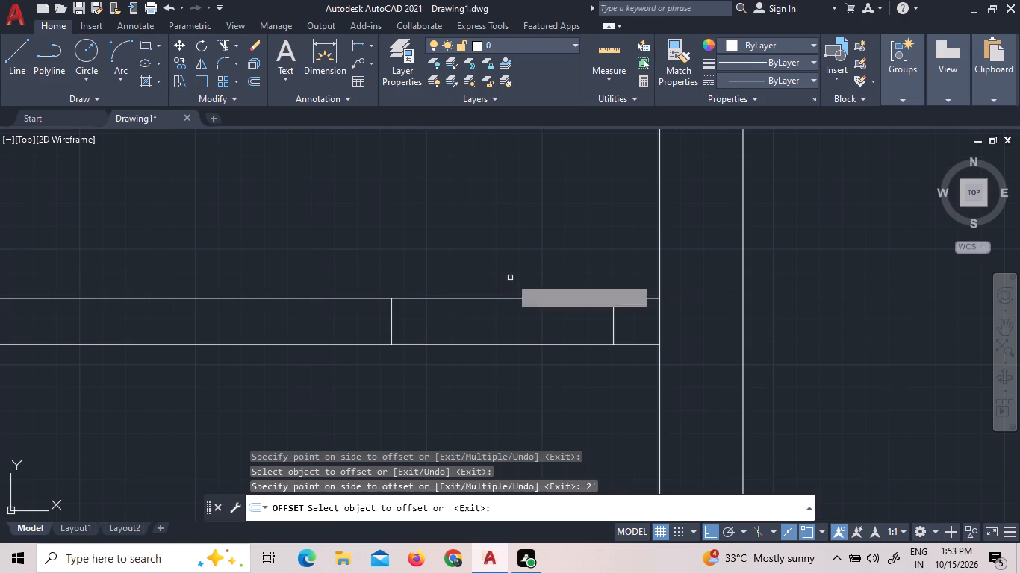
right_click(510, 278)
click(523, 280)
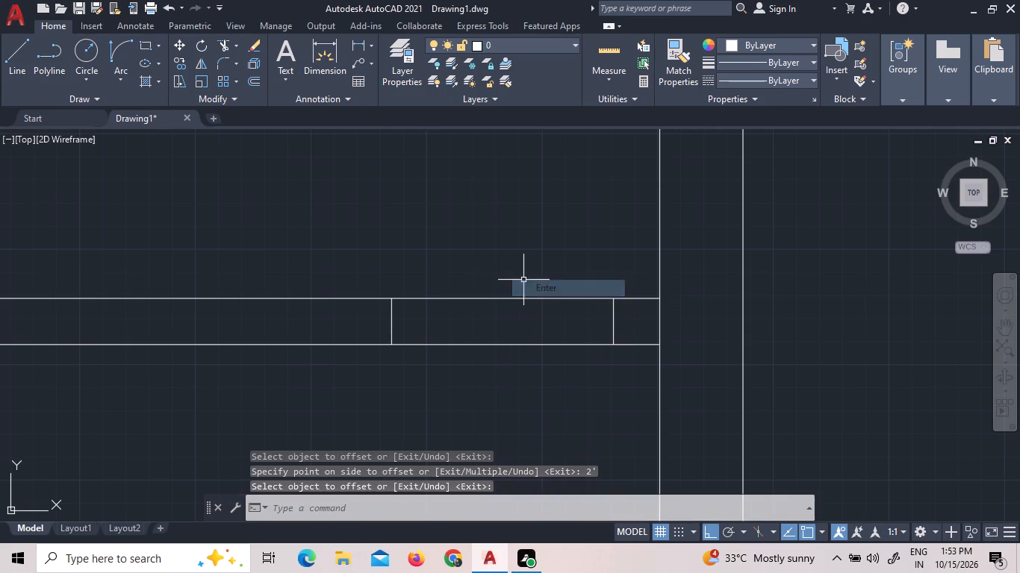
Trim both wall faces between the cross lines to cut the 2' opening, and trim the leftover line at the wall's east end.
click(226, 45)
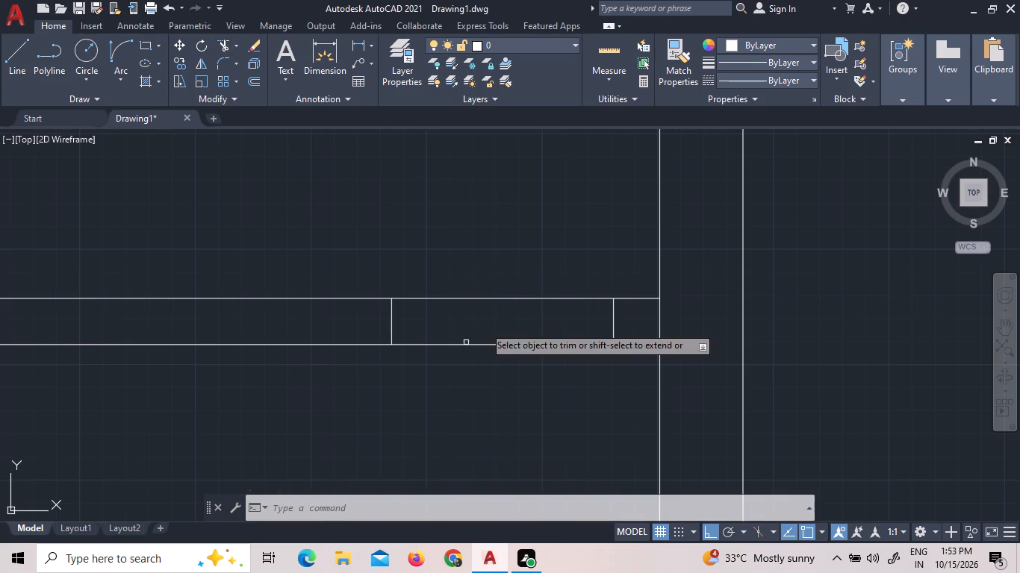
click(504, 261)
click(505, 364)
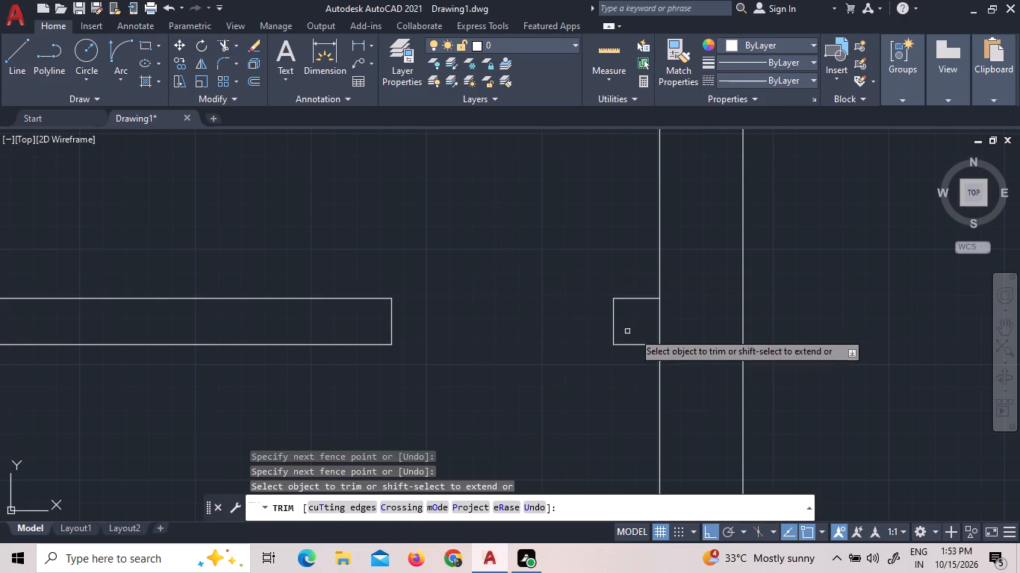
click(659, 320)
Draw a 9" line across the top exterior wall, in line with the vertical partition's west face.
scroll(664, 333, down, 5)
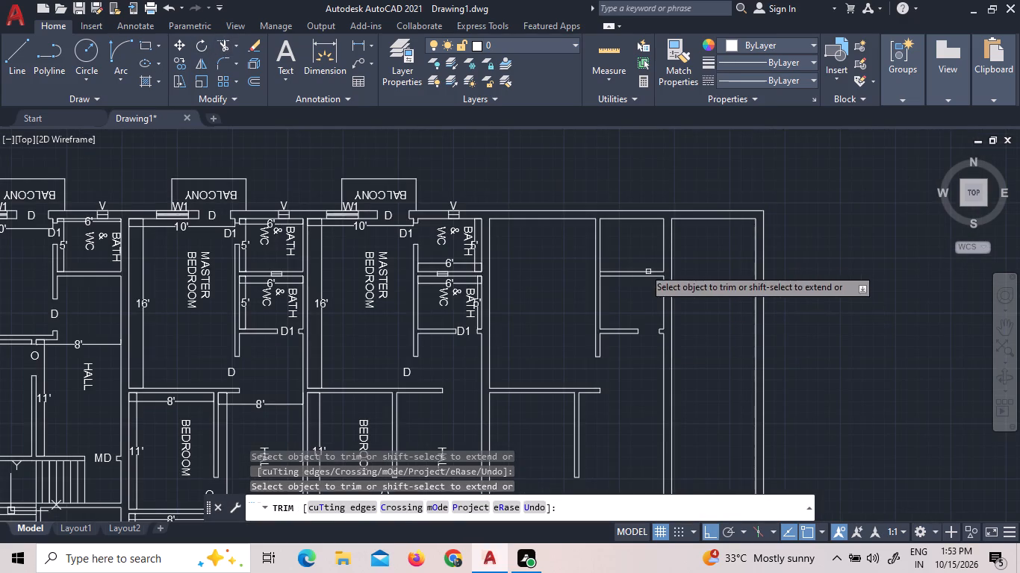
scroll(598, 231, up, 4)
scroll(594, 195, down, 2)
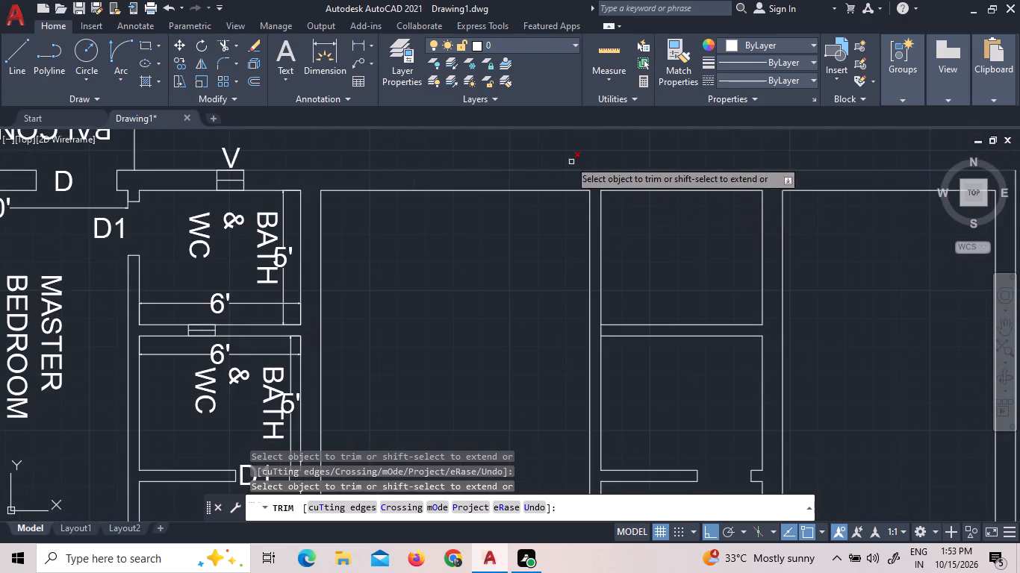
scroll(566, 156, up, 2)
click(24, 51)
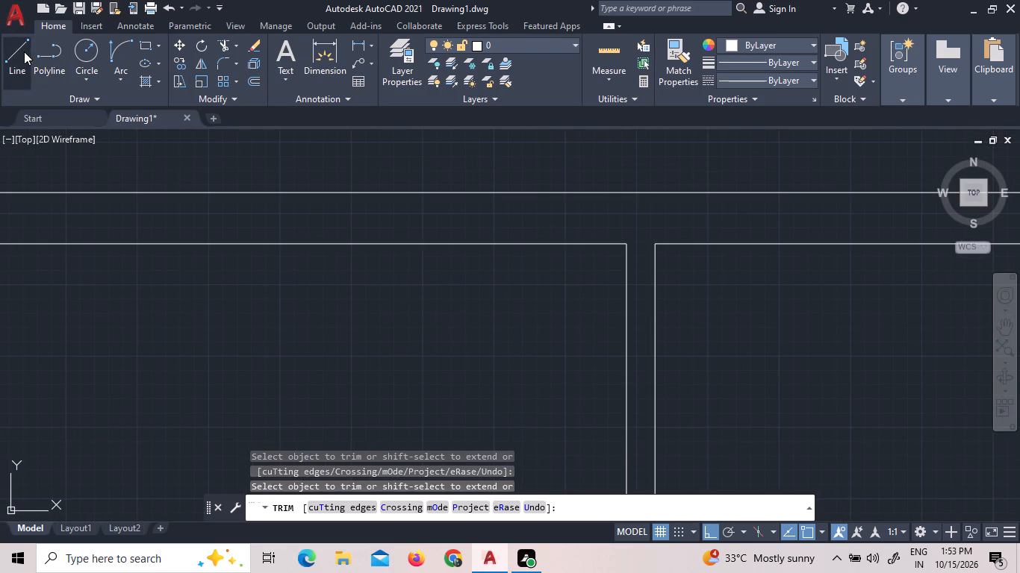
click(623, 242)
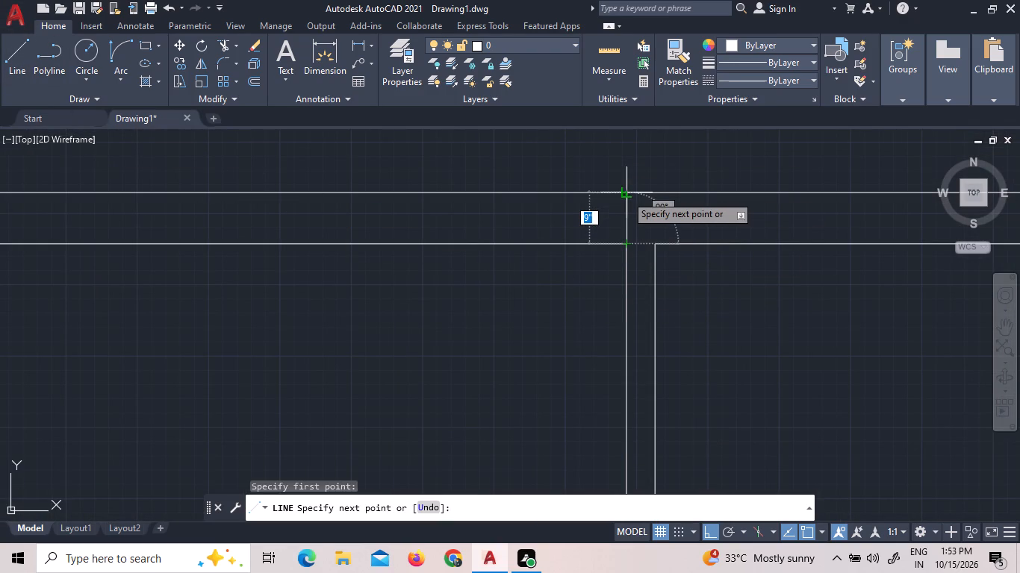
click(626, 195)
Draw a short line between the vertical partition's two faces where it meets the top exterior wall.
click(25, 57)
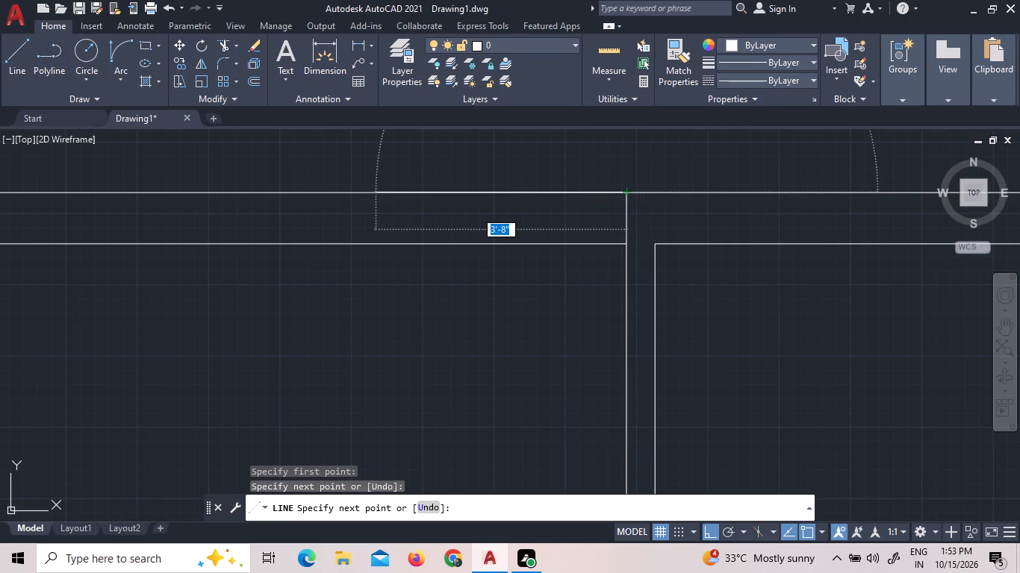
click(654, 244)
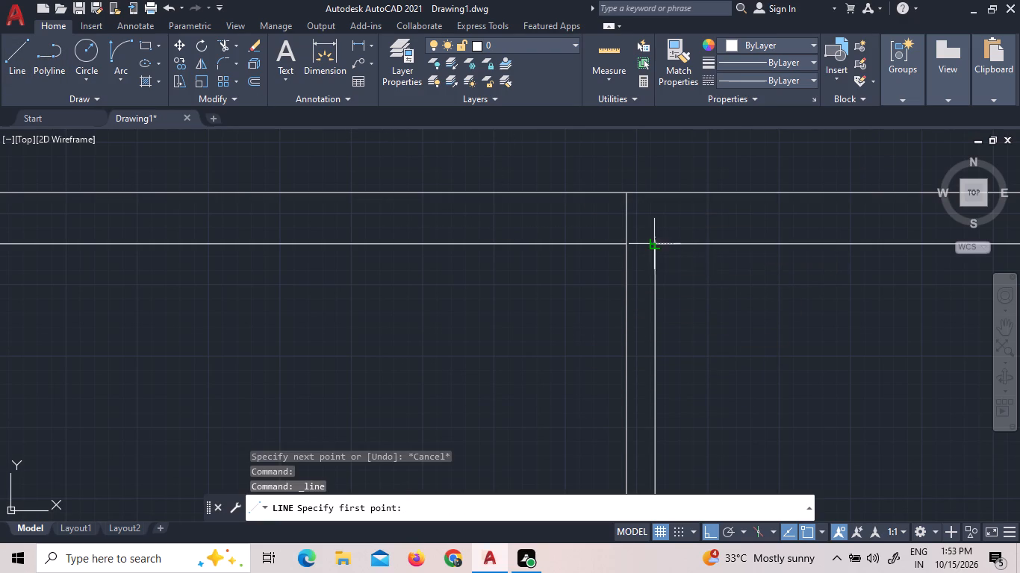
scroll(619, 242, up, 4)
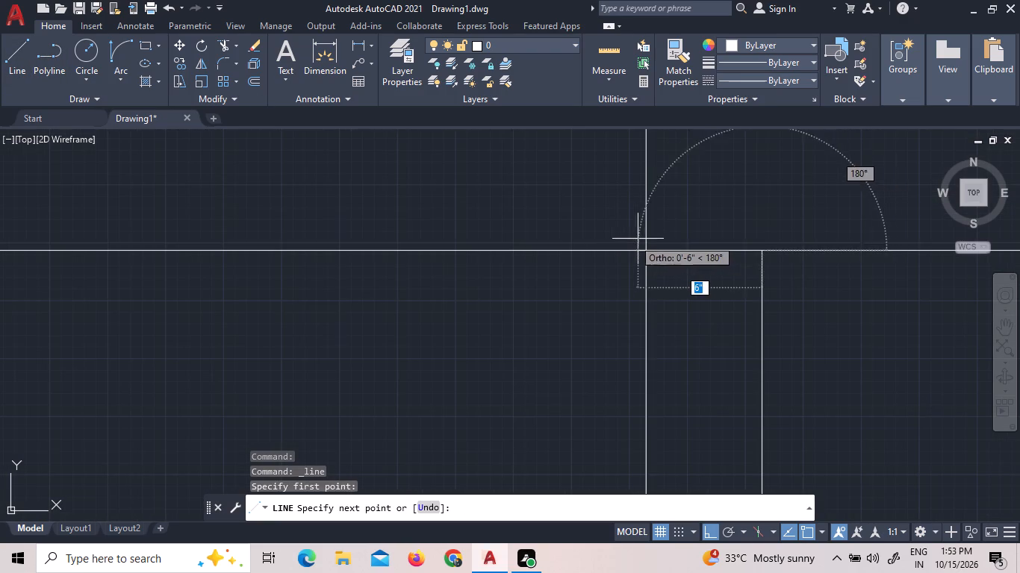
click(645, 246)
right_click(647, 242)
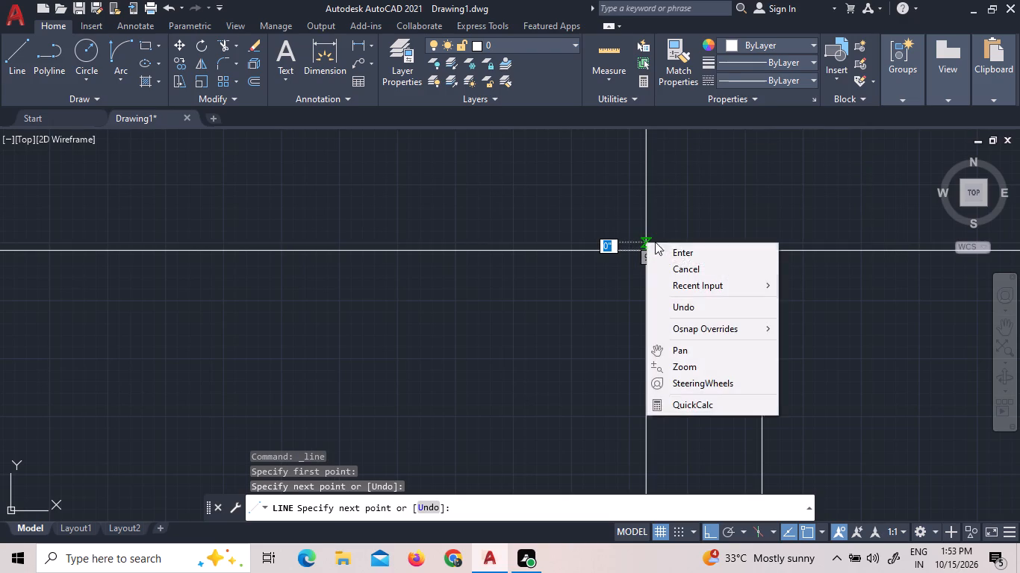
click(662, 245)
Offset the short line across the top exterior wall 5" westward.
scroll(672, 295, down, 2)
click(633, 215)
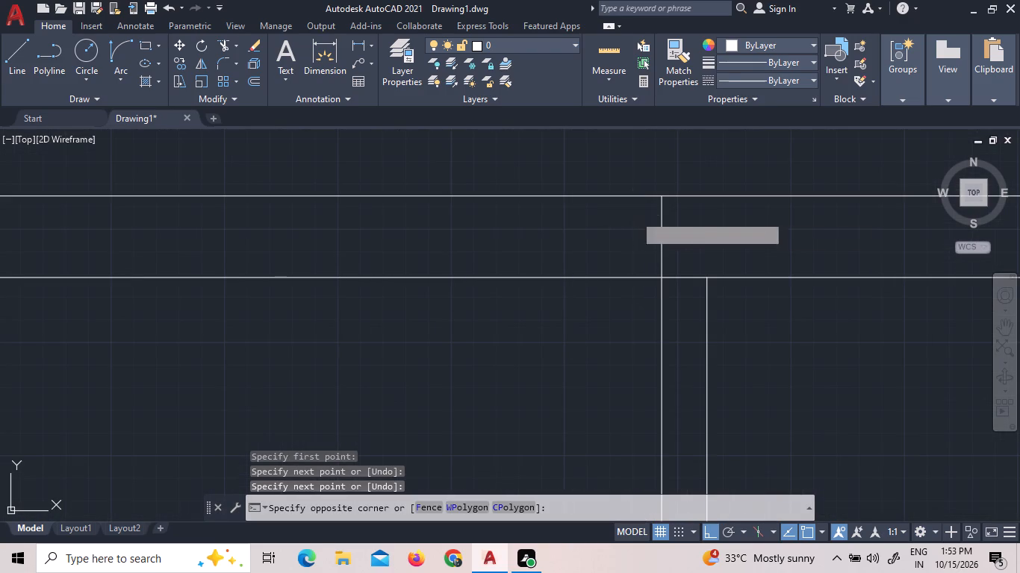
double_click(677, 225)
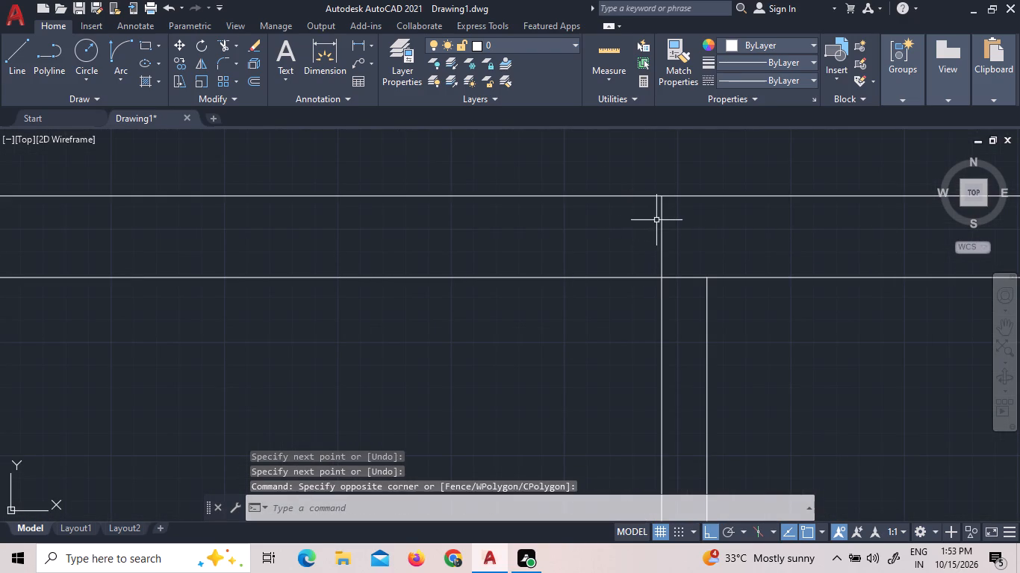
click(662, 231)
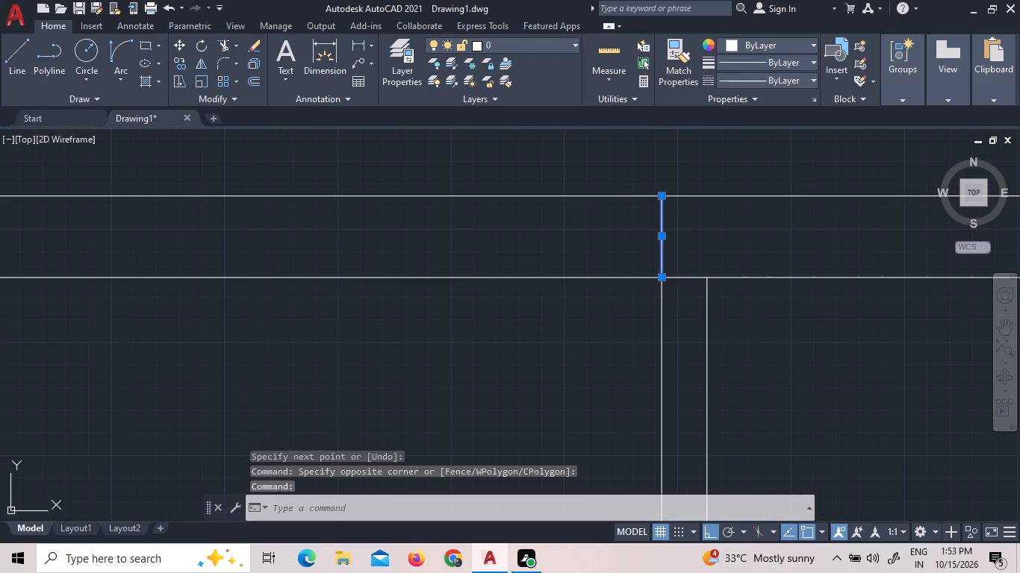
click(673, 276)
click(252, 78)
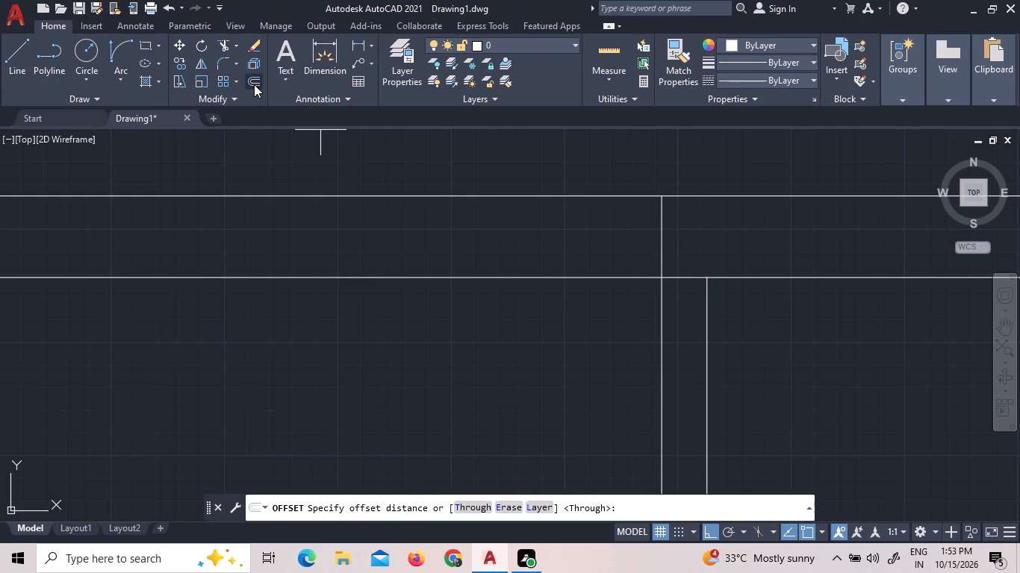
key(5)
key(shift+quotedbl)
key(Return)
click(662, 237)
click(650, 235)
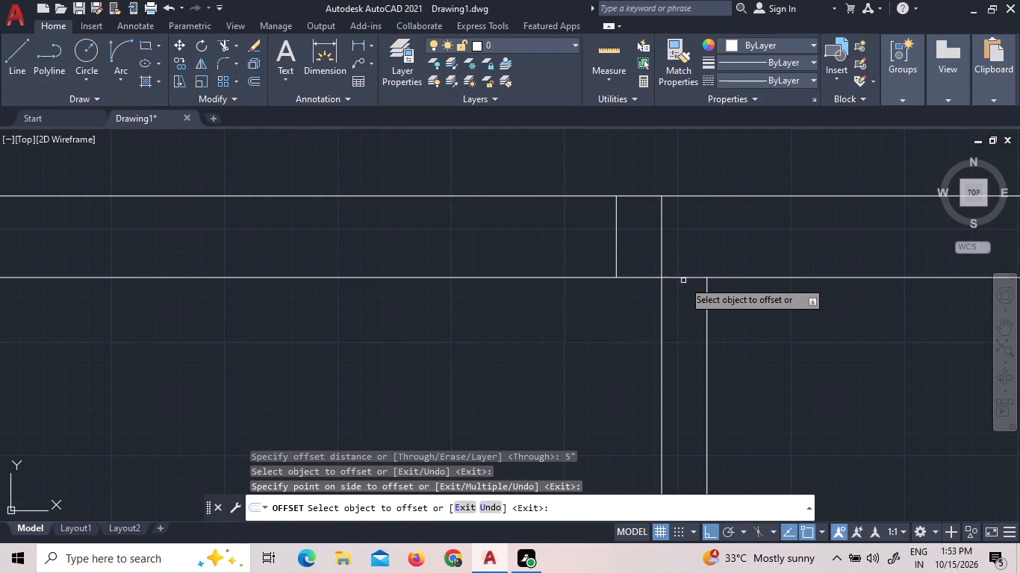
Offset the short line at the top of the vertical partition 5" downward.
click(684, 276)
click(685, 310)
right_click(685, 310)
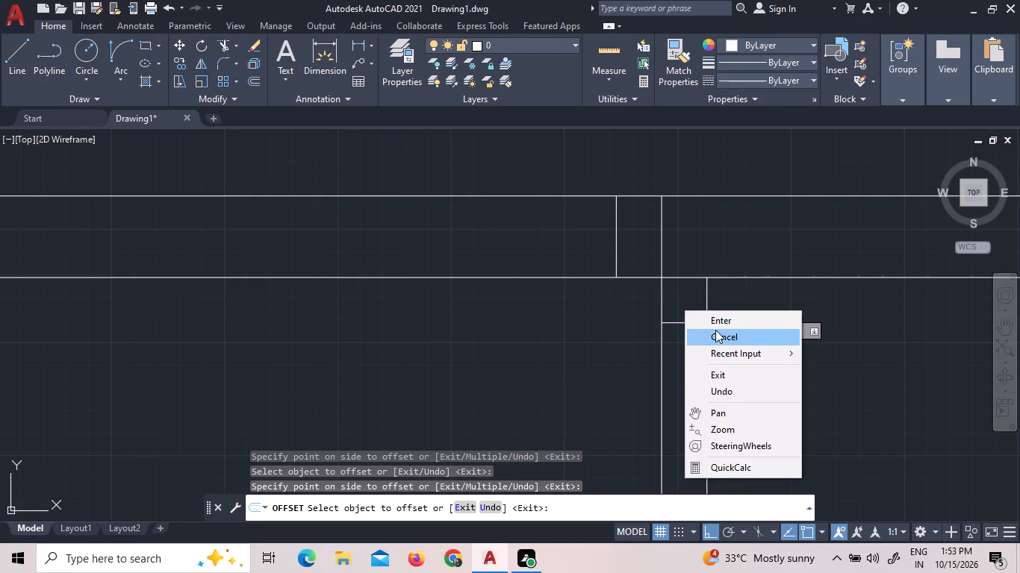
Offset the west jamb line across the top exterior wall 3' westward to mark the door opening.
click(721, 317)
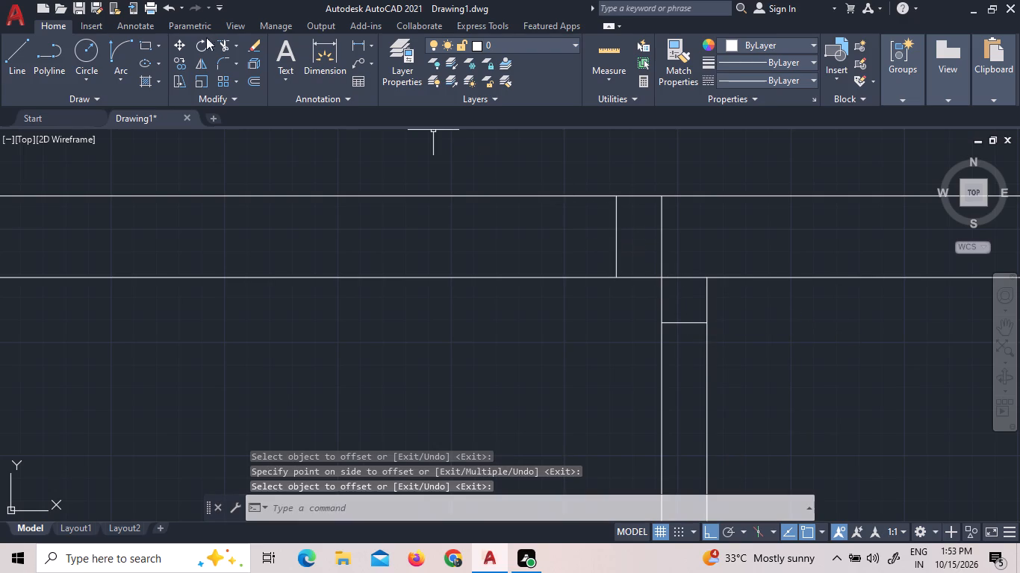
click(261, 81)
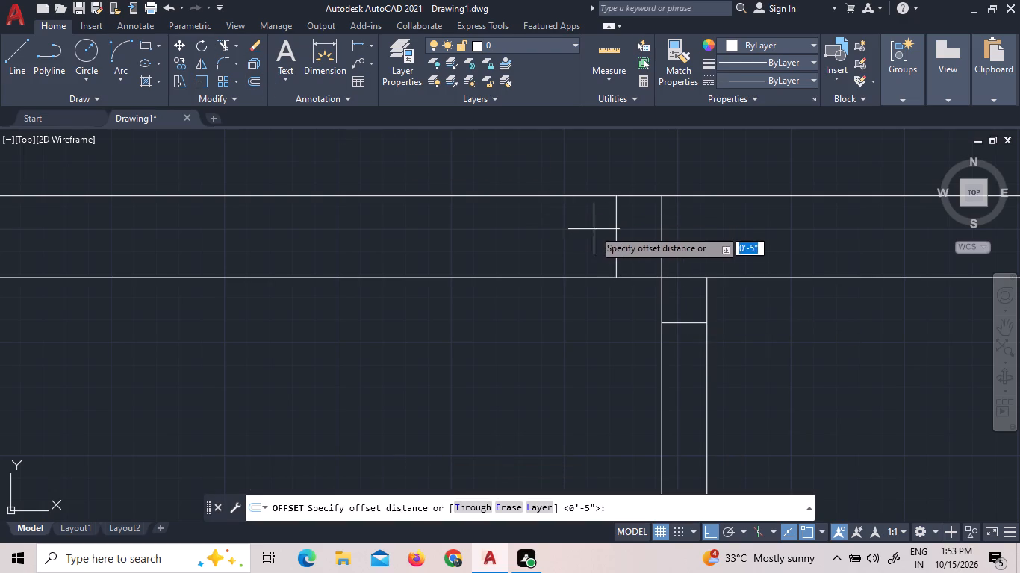
click(617, 232)
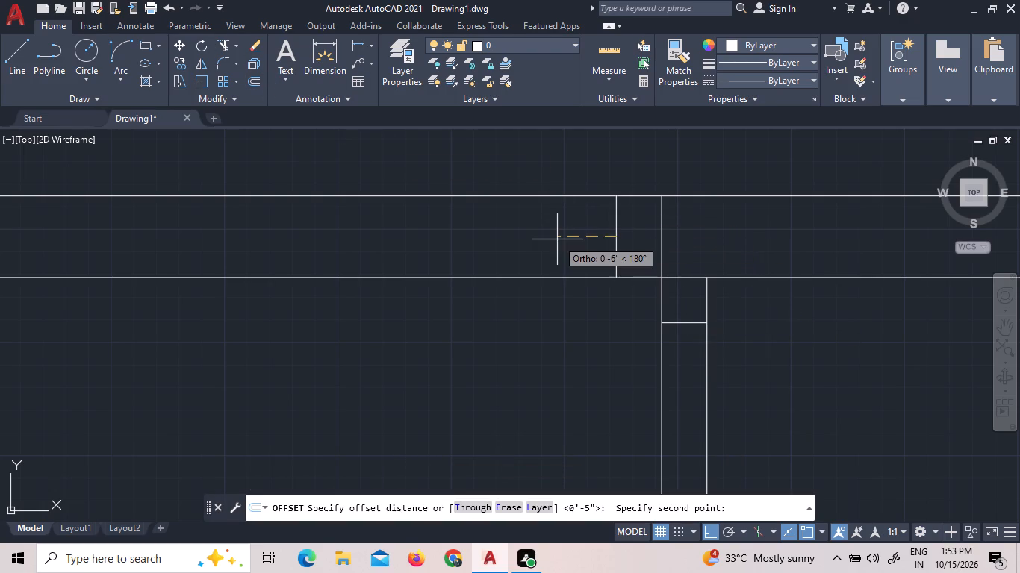
key(3)
key(apostrophe)
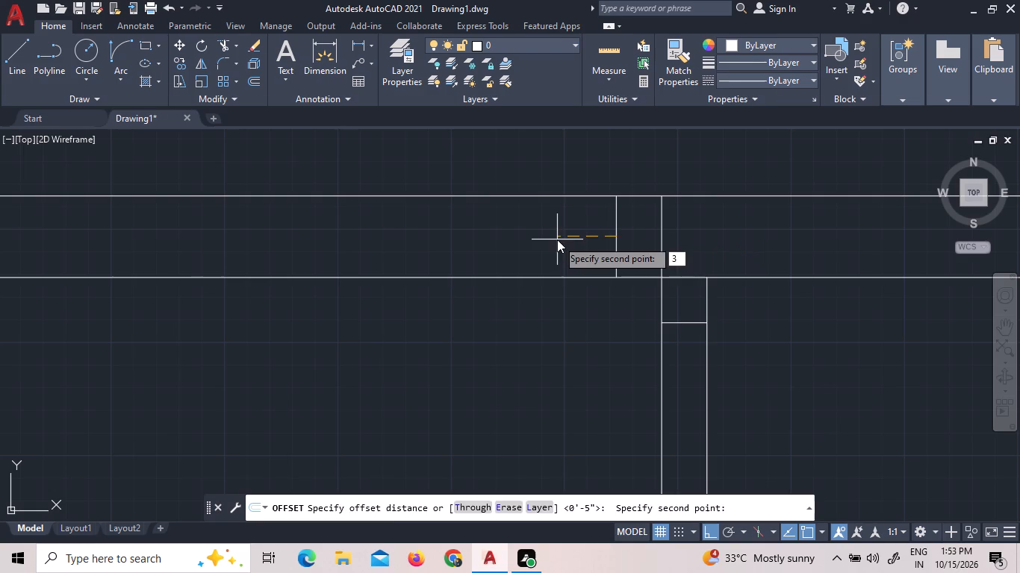
key(Return)
scroll(557, 239, down, 3)
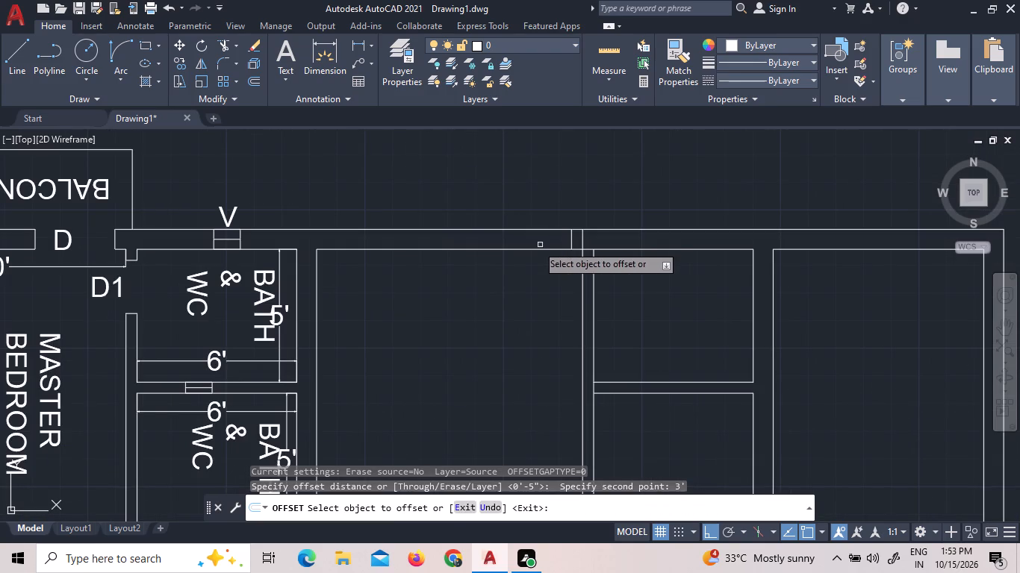
click(572, 238)
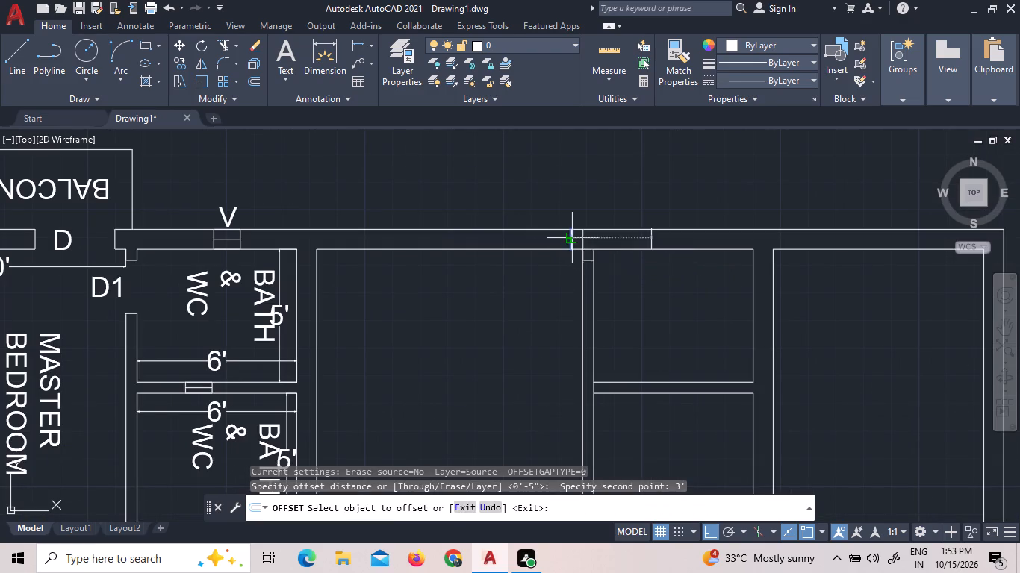
click(545, 237)
right_click(549, 237)
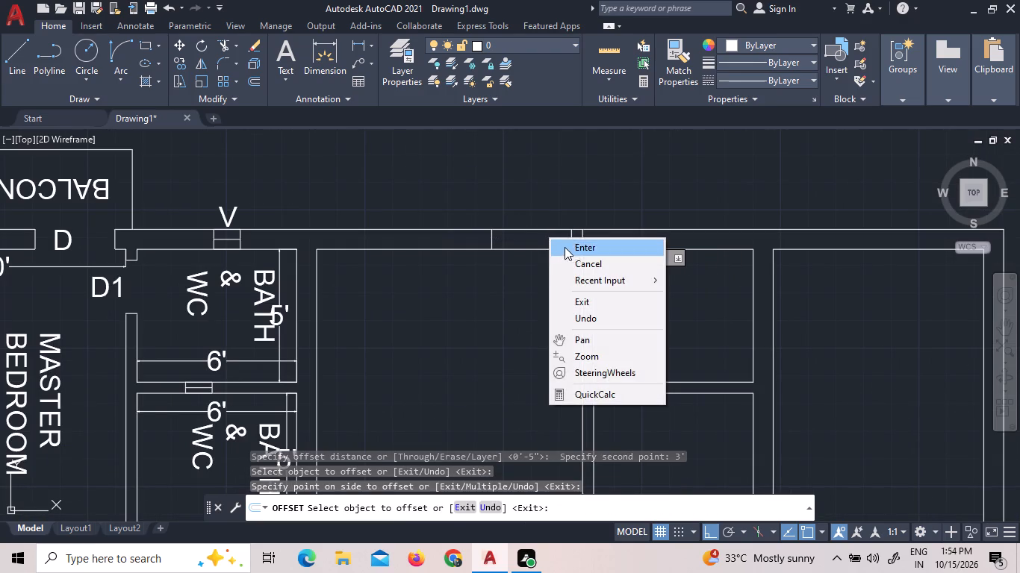
click(567, 248)
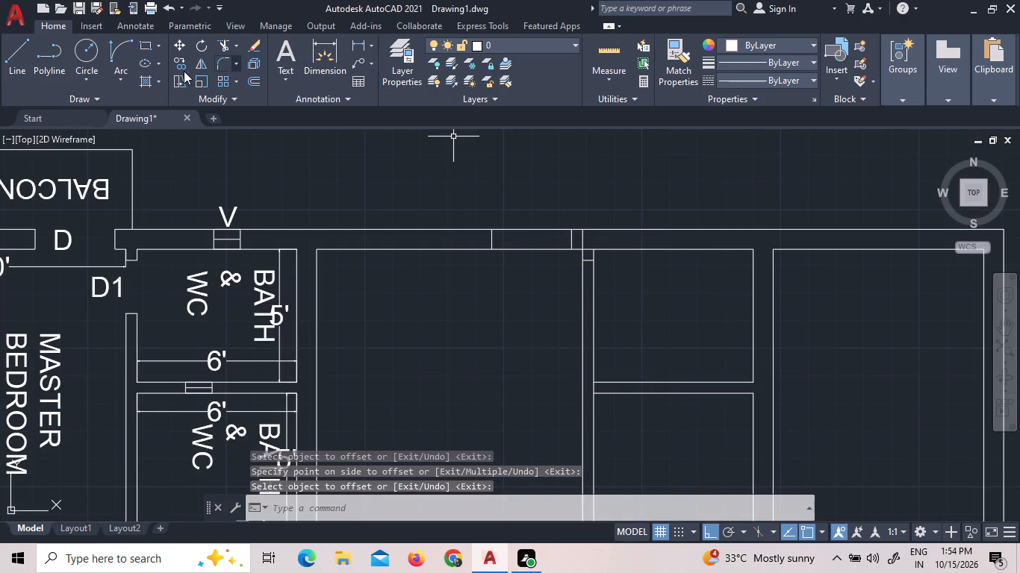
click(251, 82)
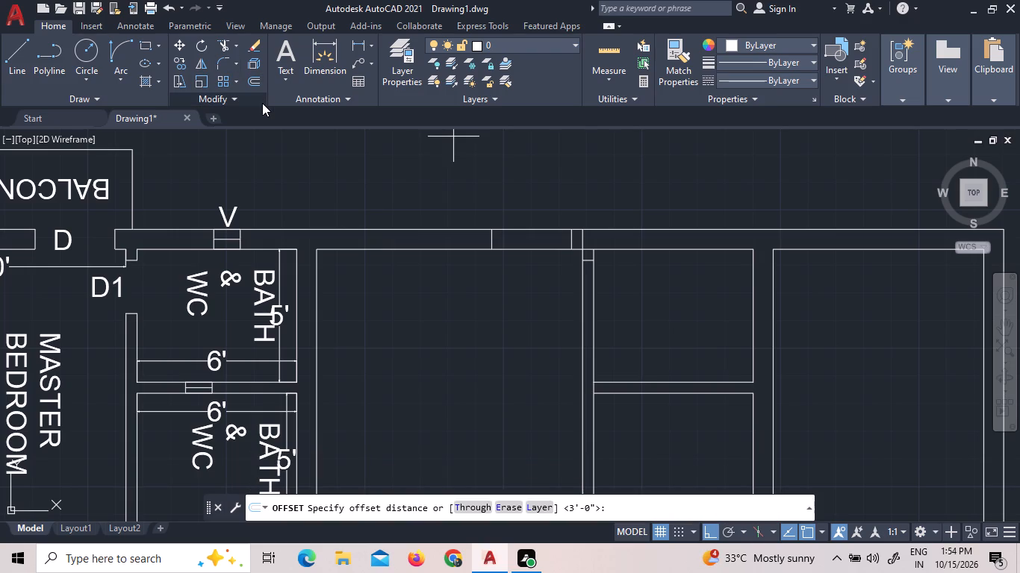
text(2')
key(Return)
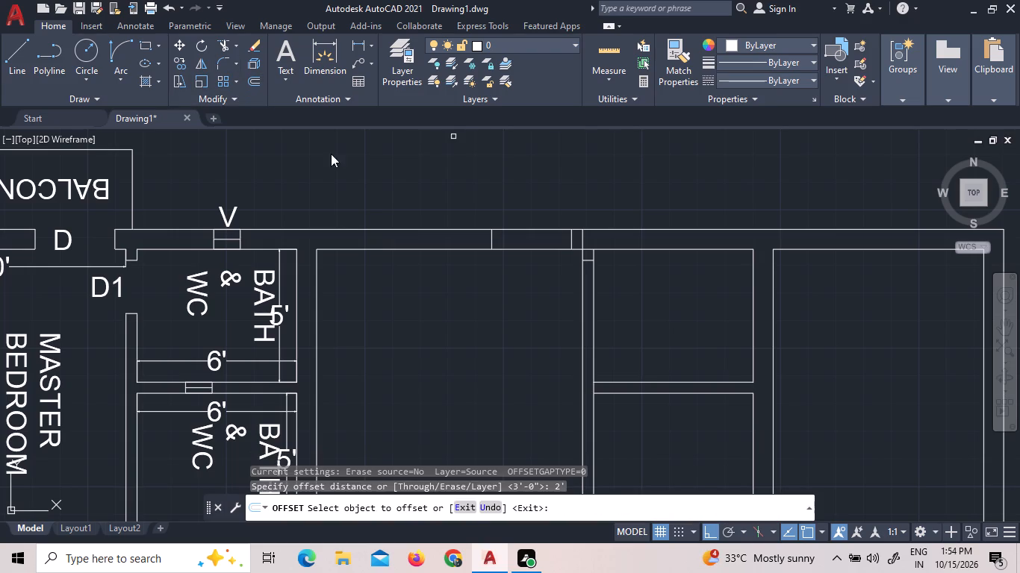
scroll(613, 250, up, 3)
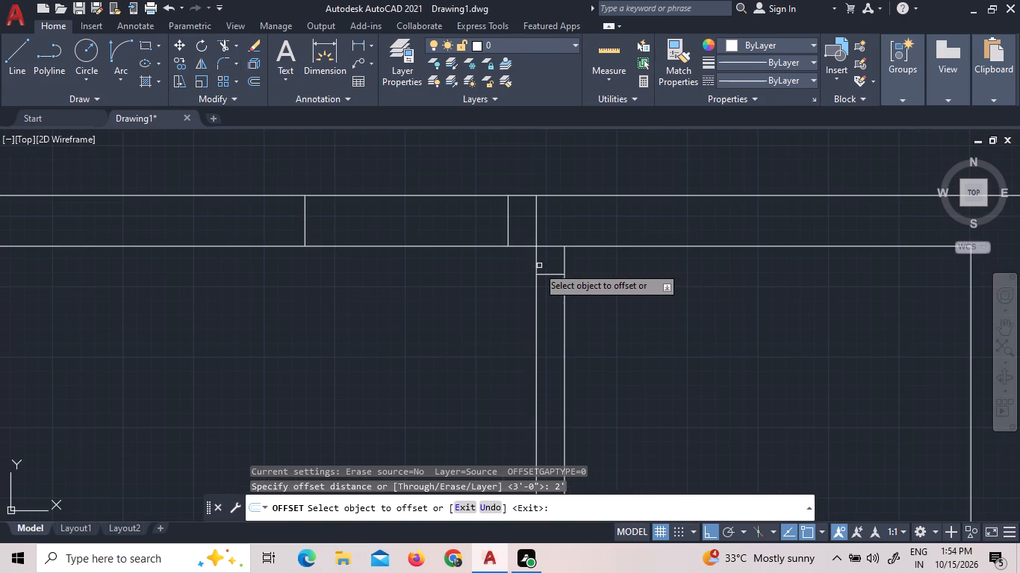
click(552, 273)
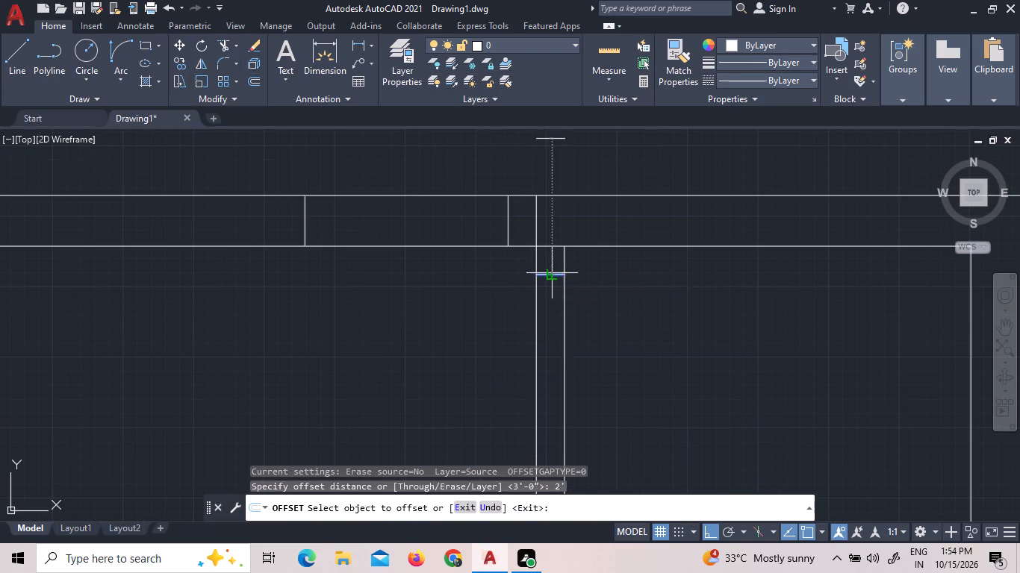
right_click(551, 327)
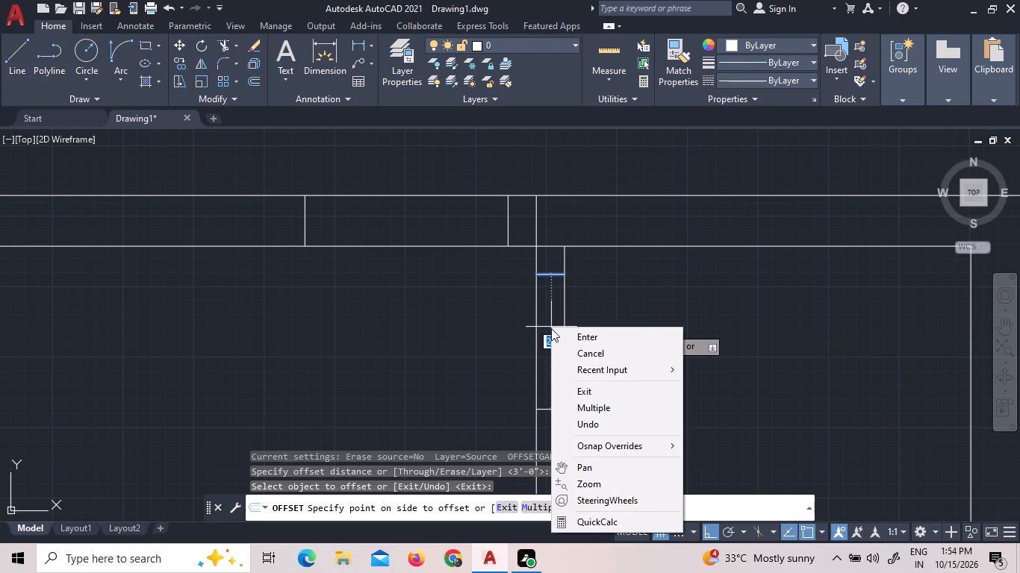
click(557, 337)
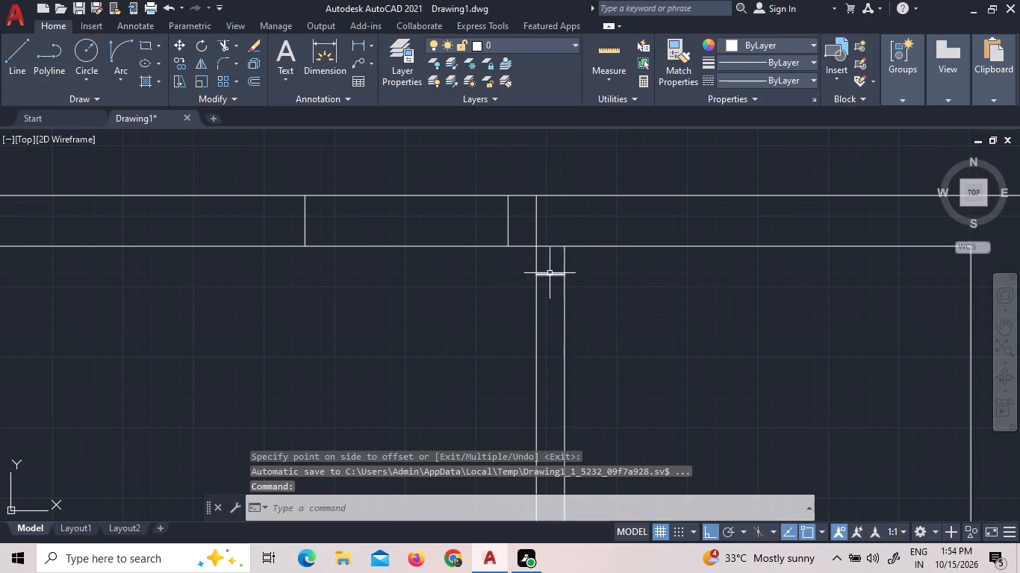
Offset the short jamb line near the top of the vertical partition 2' downward.
click(550, 273)
click(256, 75)
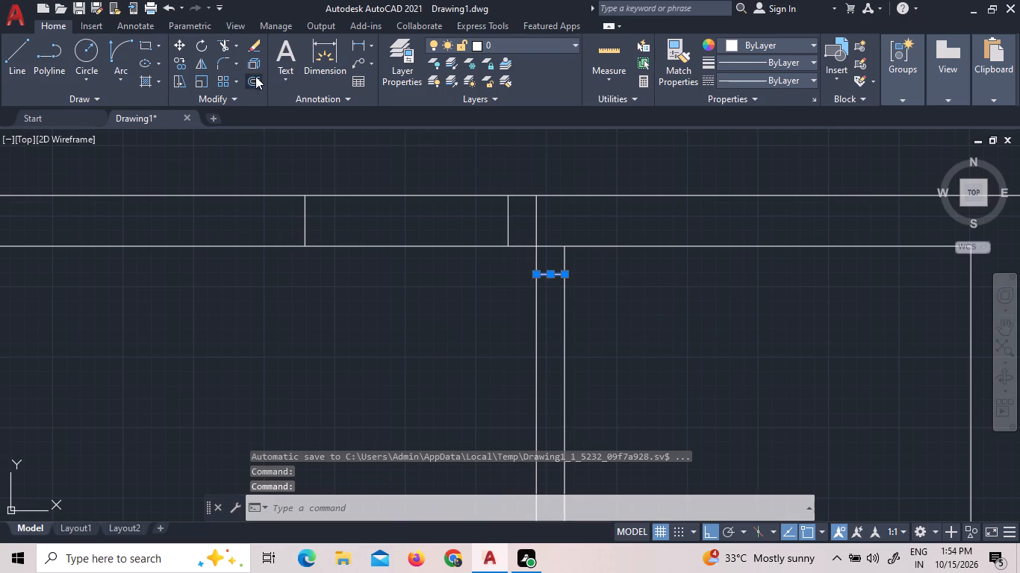
click(550, 272)
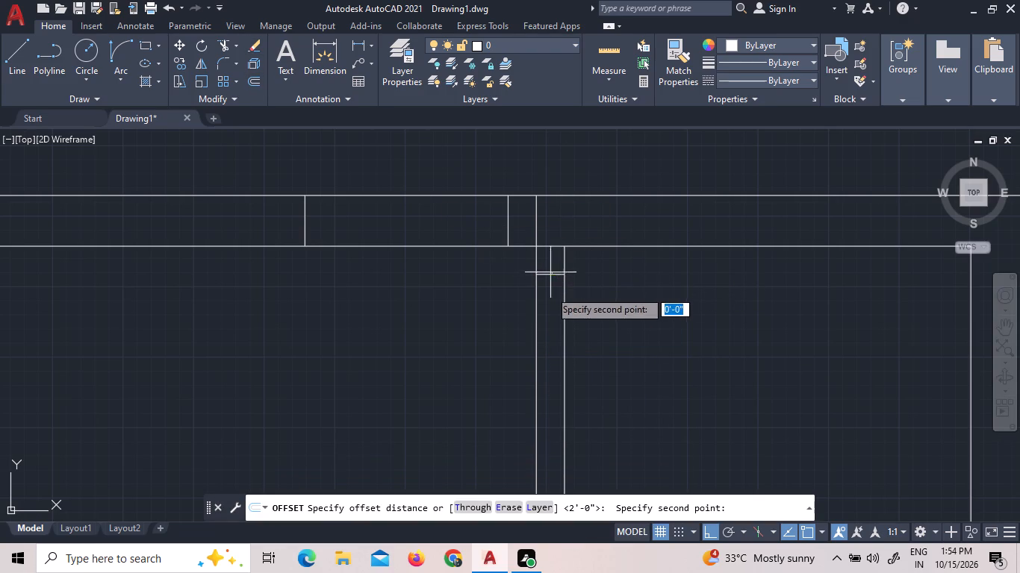
text(2')
key(Return)
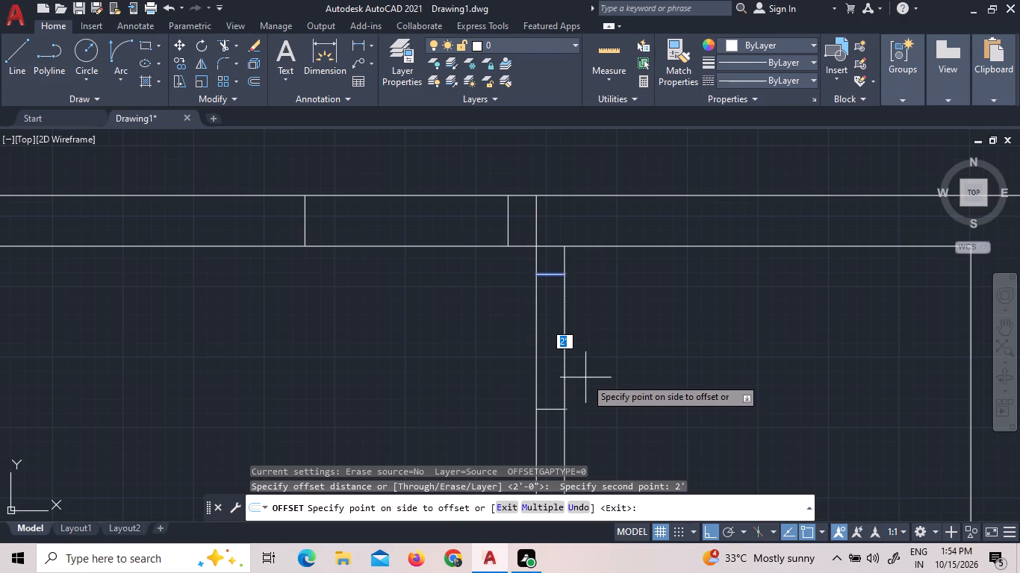
click(552, 375)
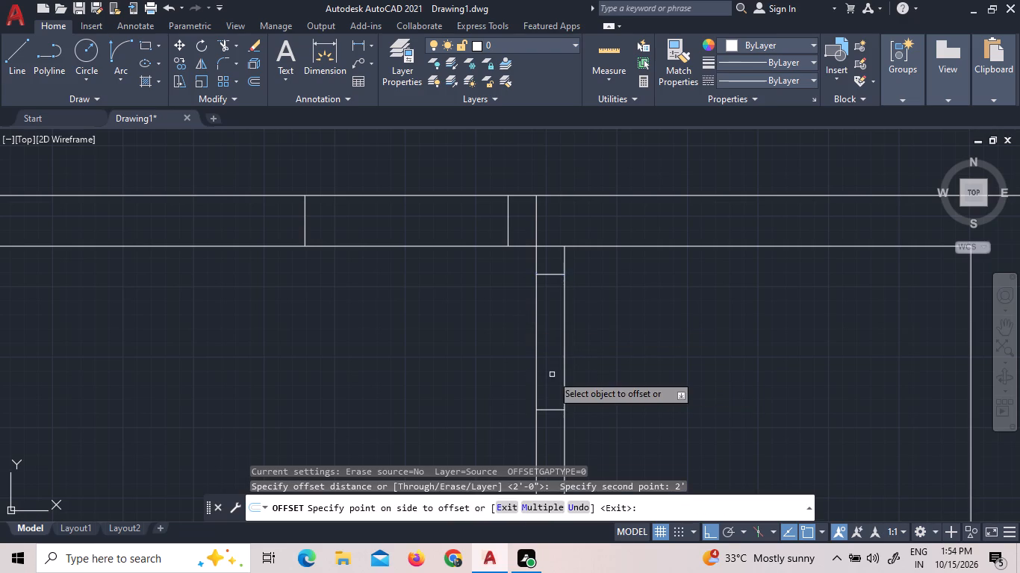
right_click(629, 348)
click(653, 354)
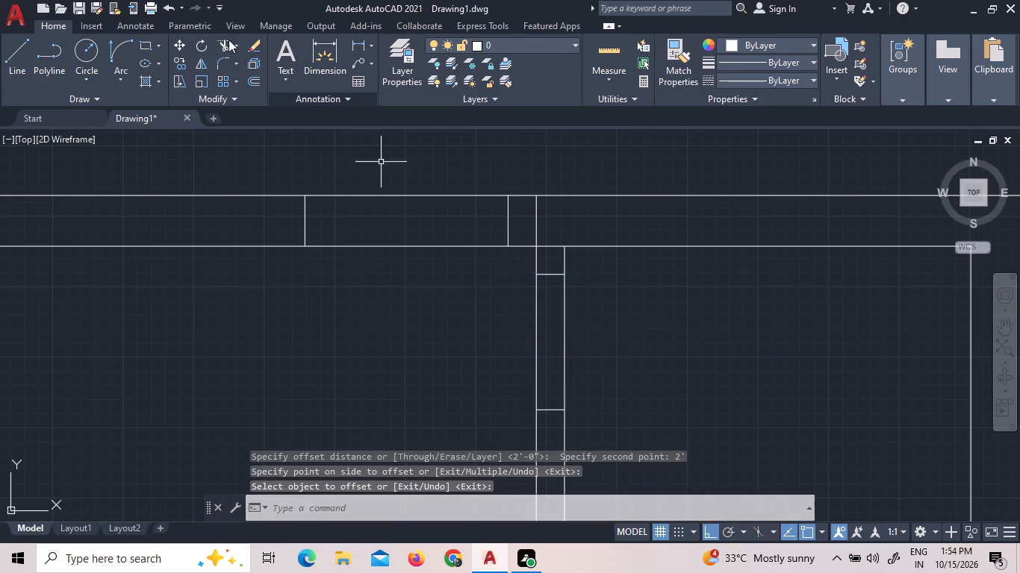
Trim the top exterior wall and the vertical partition between their jamb lines to open the 3' and 2' doorways.
click(216, 42)
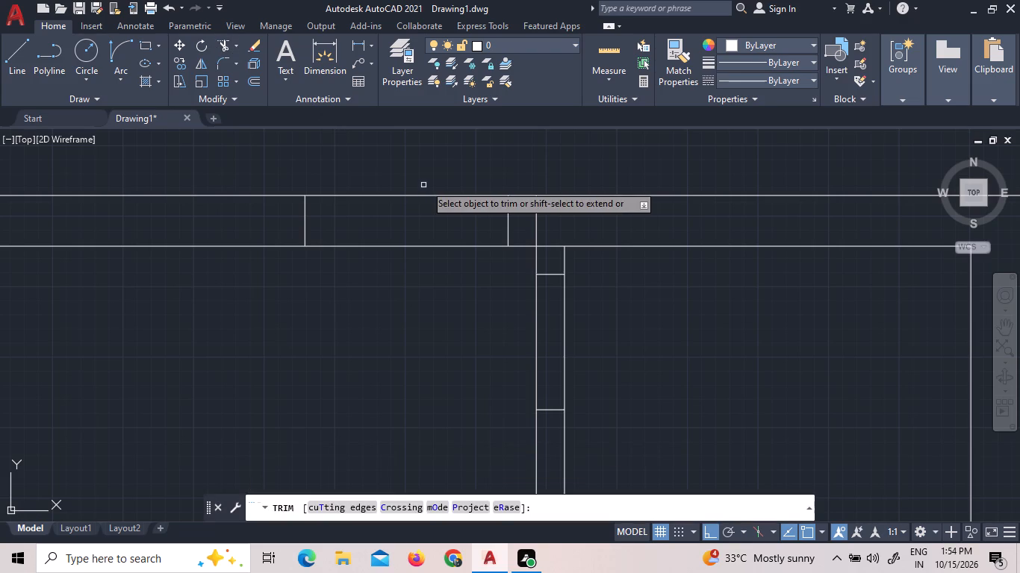
click(425, 184)
click(426, 272)
click(633, 322)
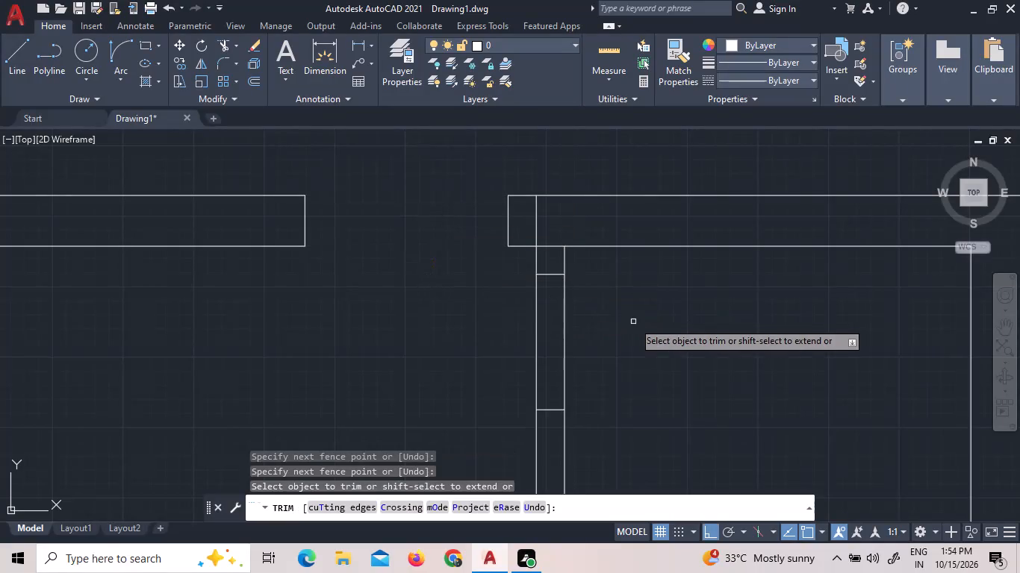
click(467, 317)
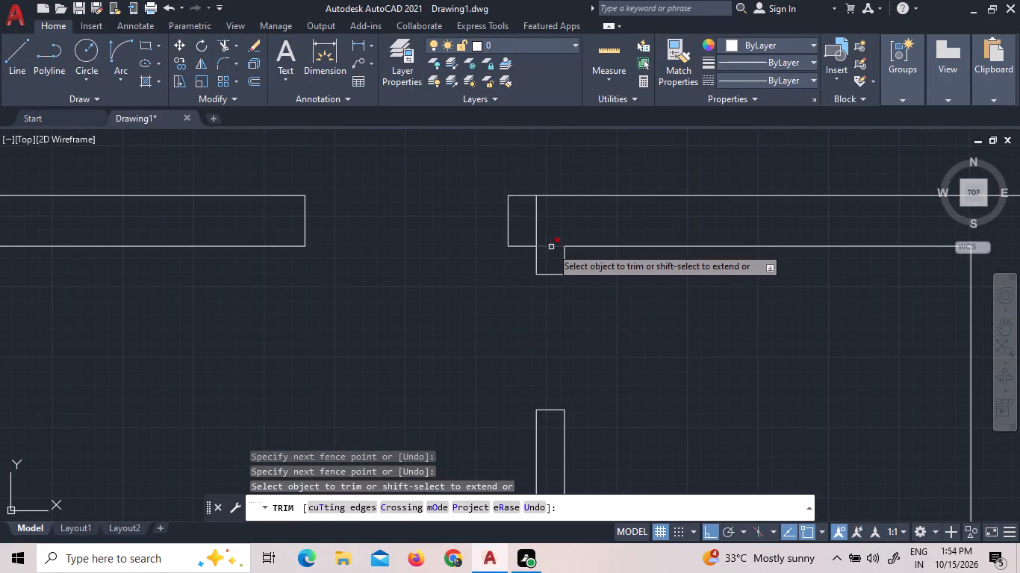
Trim the leftover lines where the vertical partition meets the top exterior wall and the horizontal partition between the two small rooms.
click(553, 249)
click(535, 219)
scroll(548, 213, down, 3)
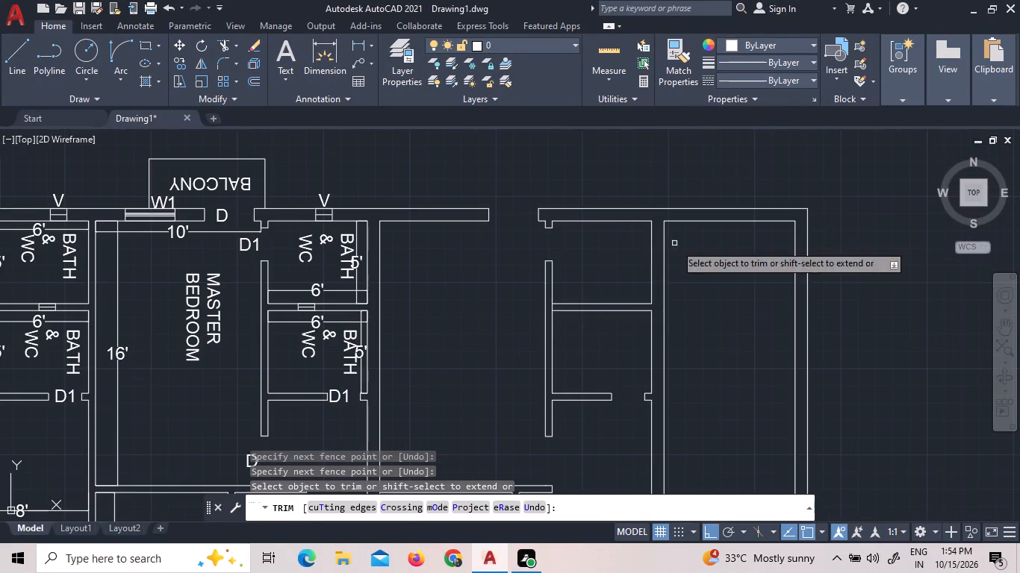
scroll(556, 308, up, 3)
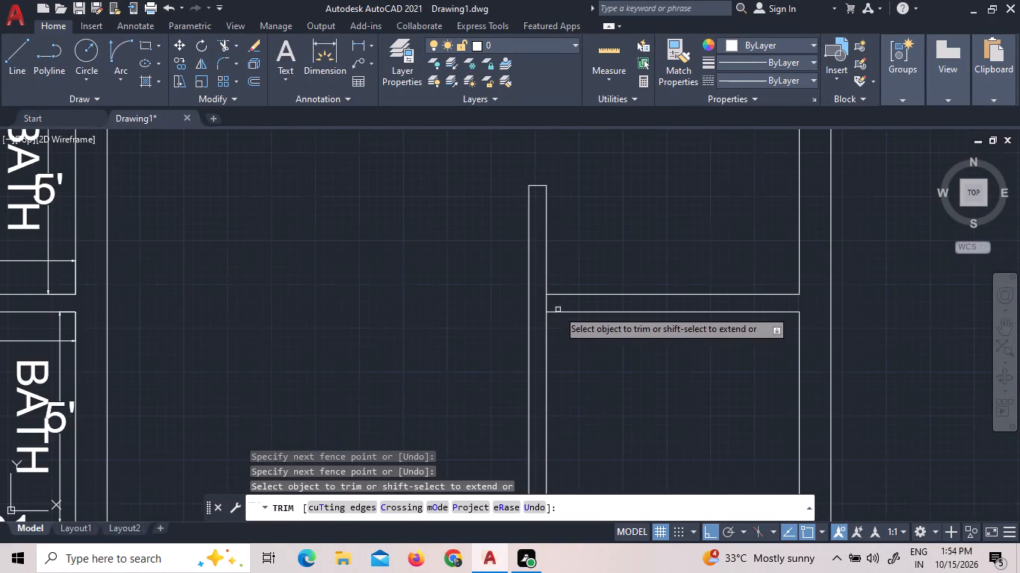
click(549, 301)
click(542, 302)
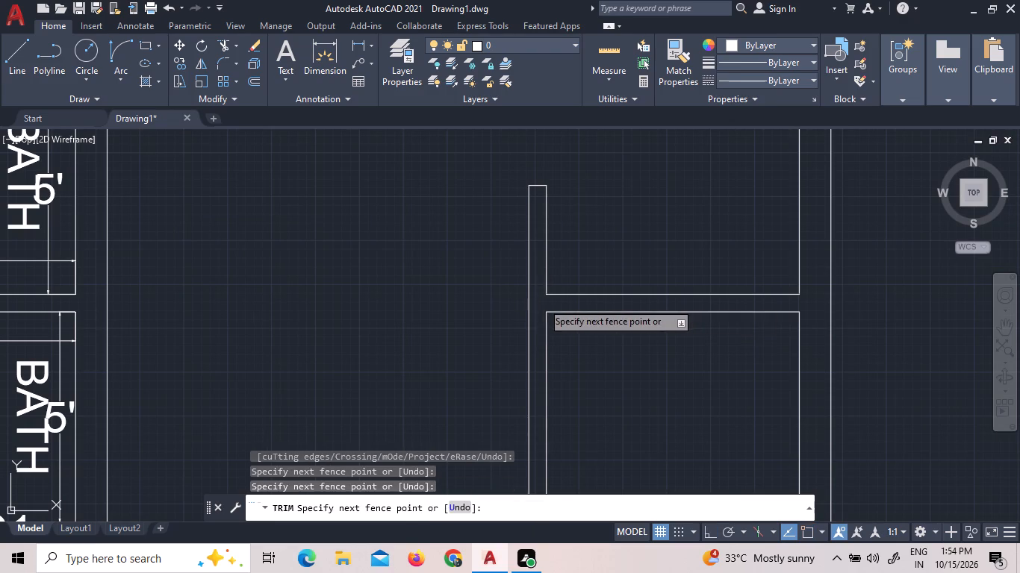
Draw a 9" line across the bottom exterior wall, in line with the west face of the end unit's east wall.
scroll(591, 251, down, 2)
scroll(597, 351, down, 1)
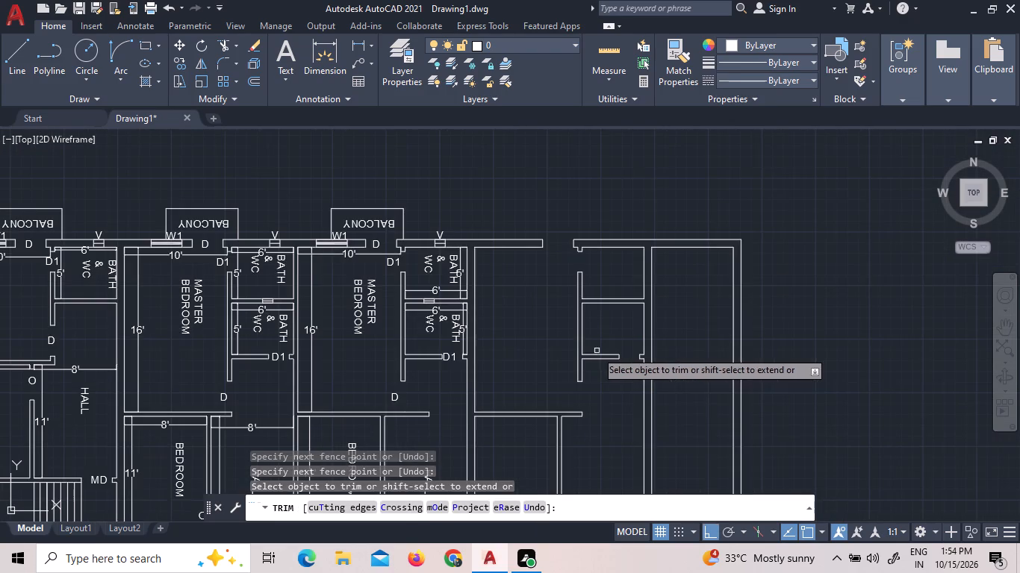
scroll(587, 420, down, 1)
middle_drag(583, 438, 608, 282)
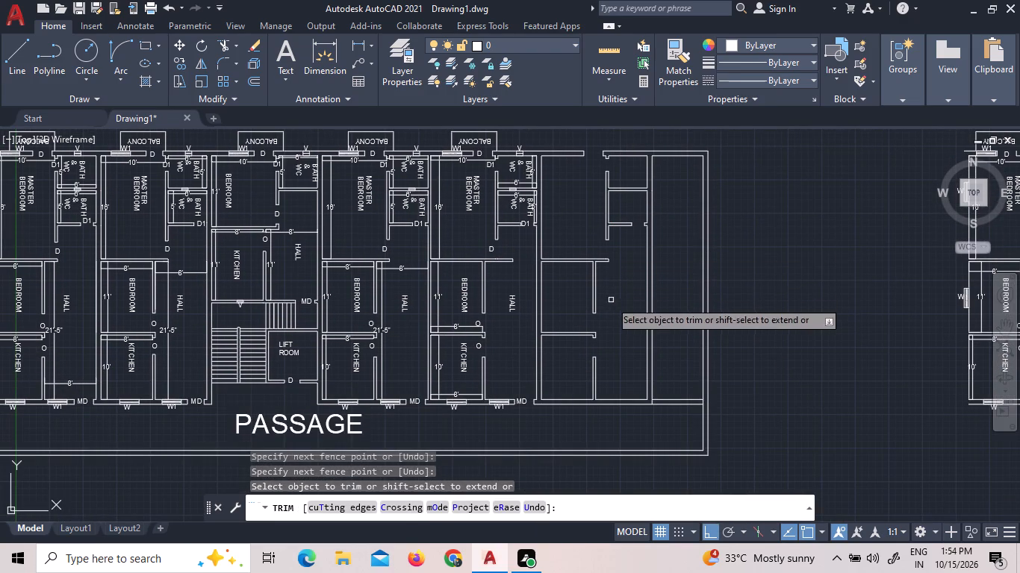
scroll(615, 401, up, 4)
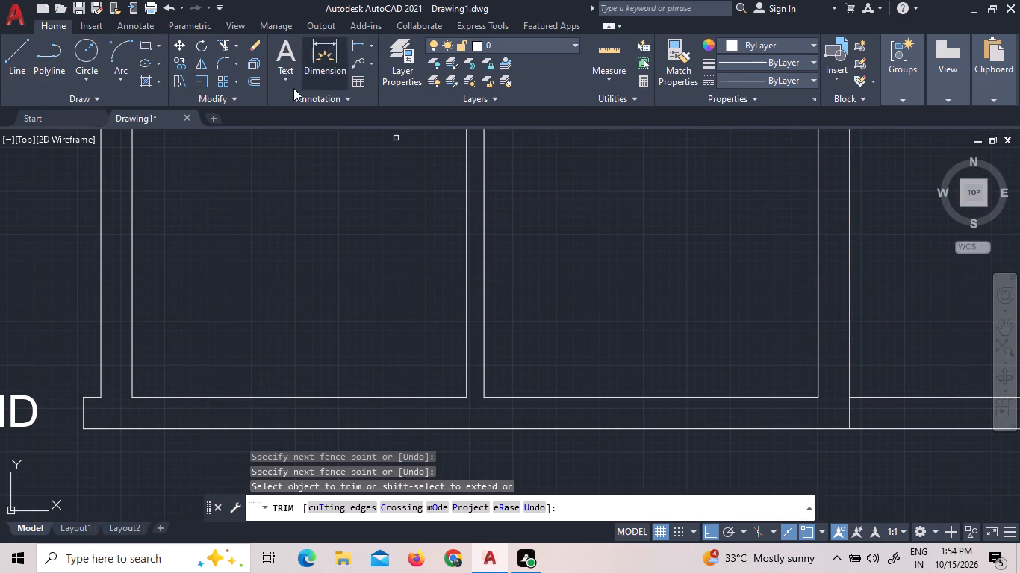
click(28, 58)
scroll(472, 311, down, 3)
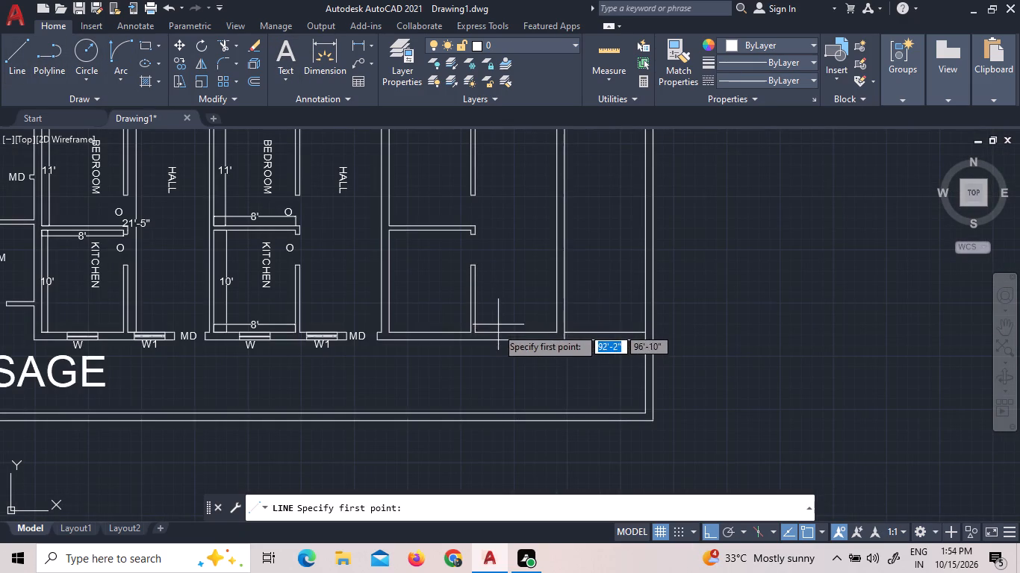
scroll(521, 351, up, 3)
scroll(673, 293, up, 3)
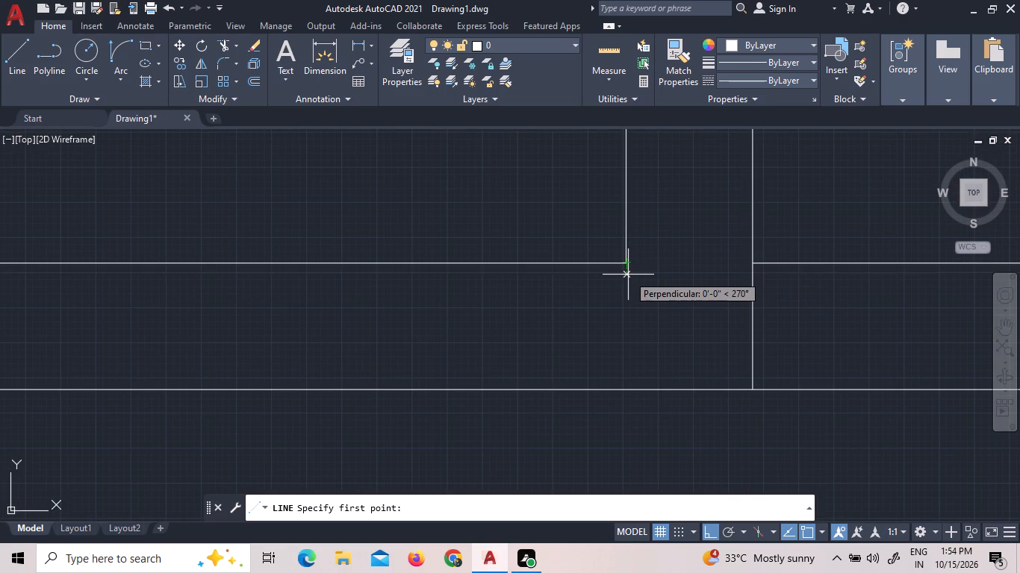
click(629, 263)
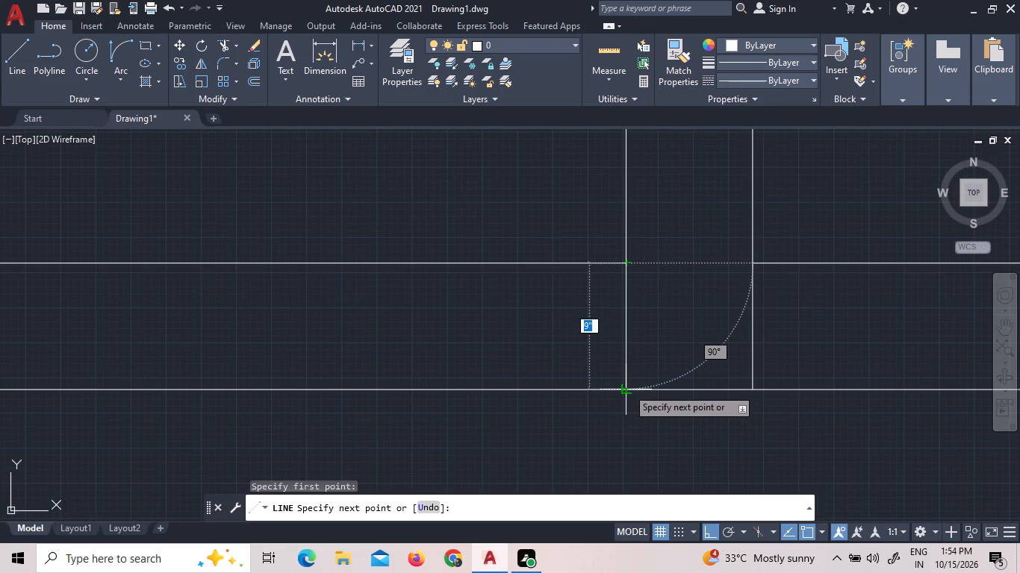
click(626, 392)
right_click(651, 361)
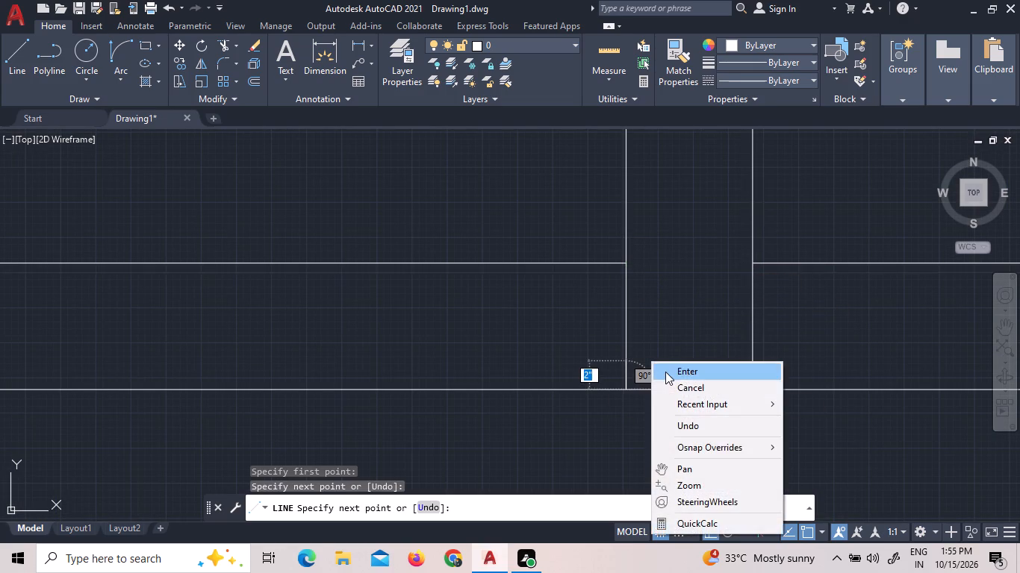
click(665, 372)
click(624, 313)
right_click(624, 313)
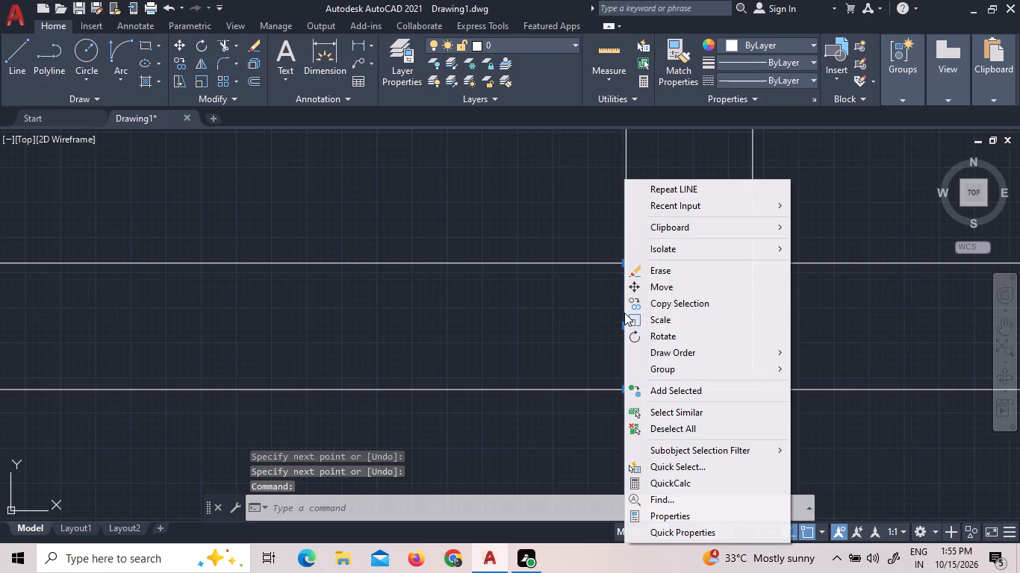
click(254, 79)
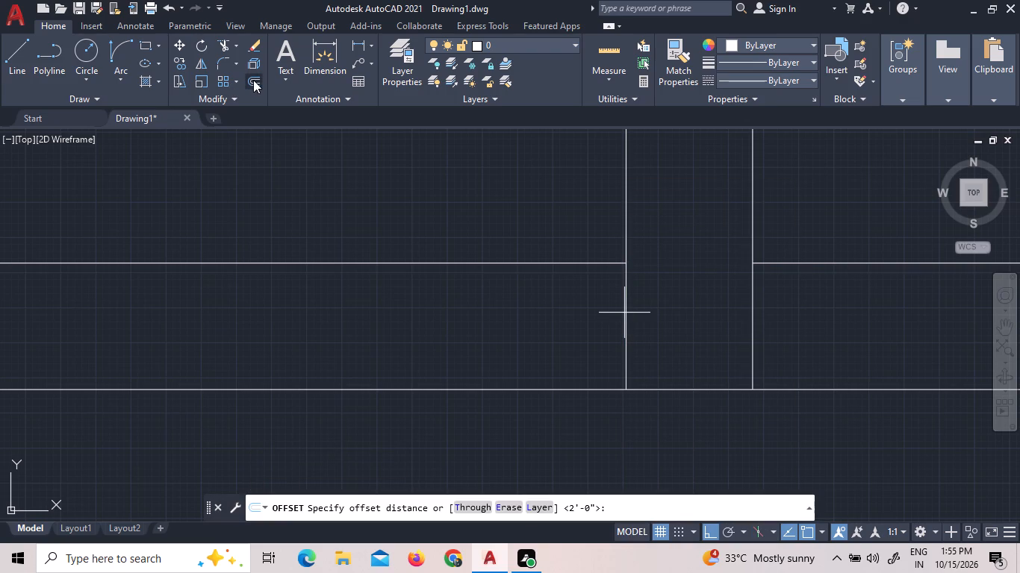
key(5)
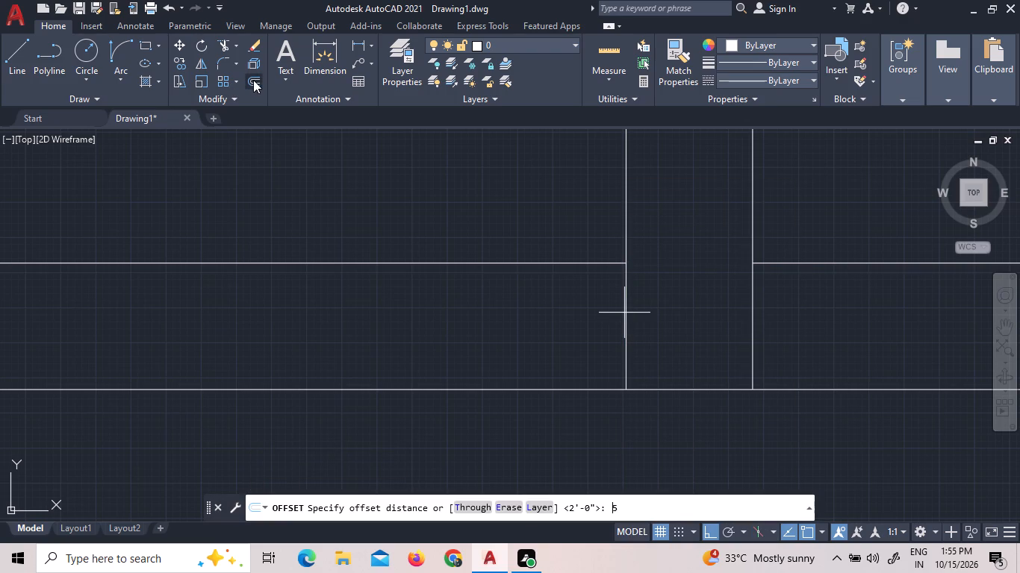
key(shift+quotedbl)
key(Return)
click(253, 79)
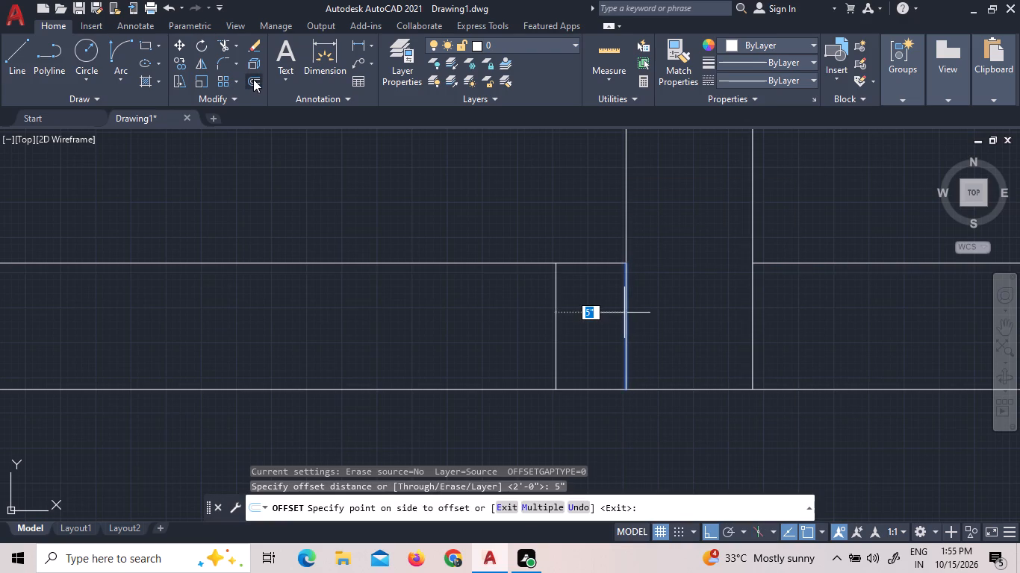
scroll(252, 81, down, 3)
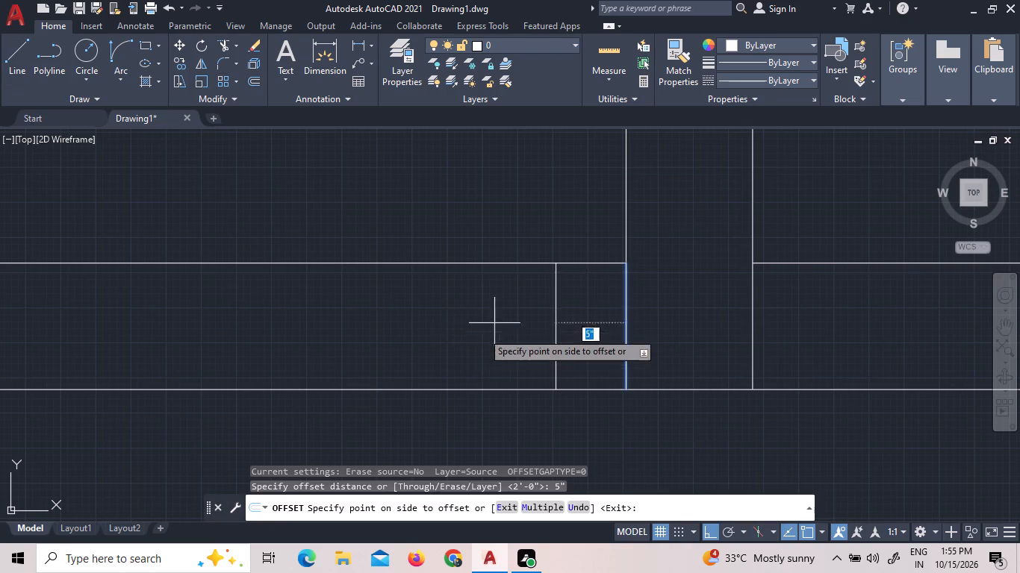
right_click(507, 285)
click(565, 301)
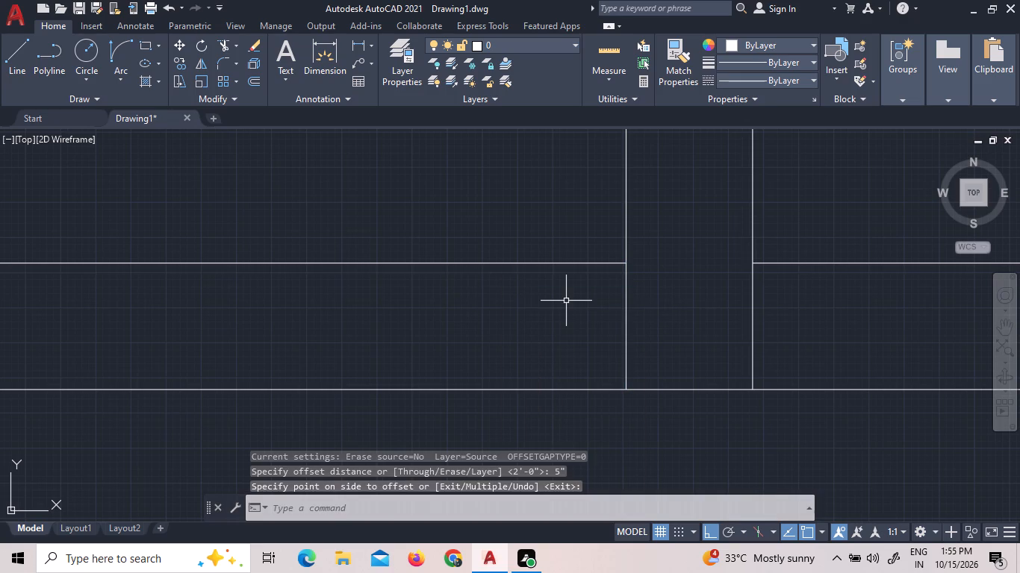
Offset the 9" line across the bottom exterior wall 5" west to form the first door jamb.
scroll(389, 235, down, 2)
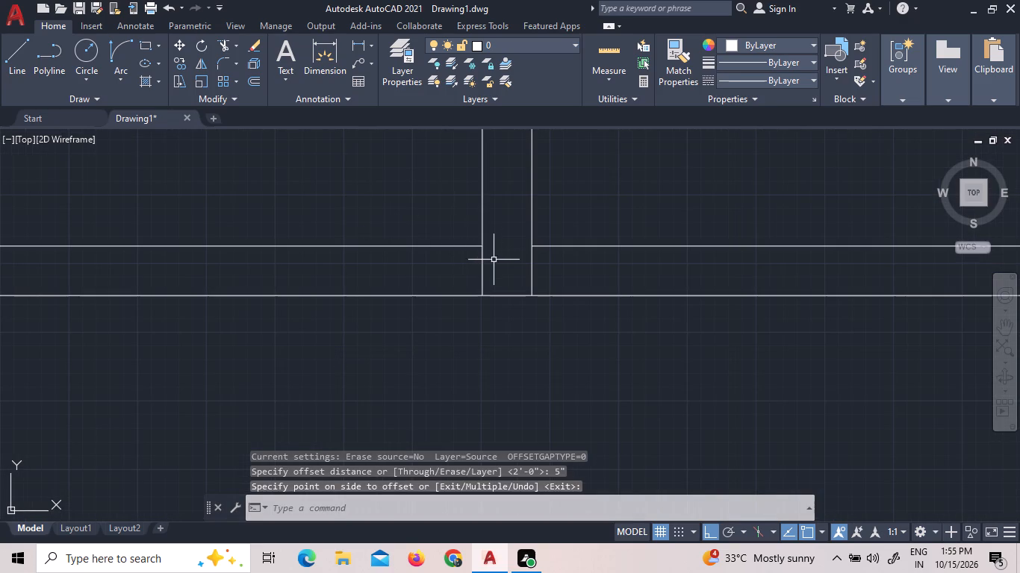
click(255, 82)
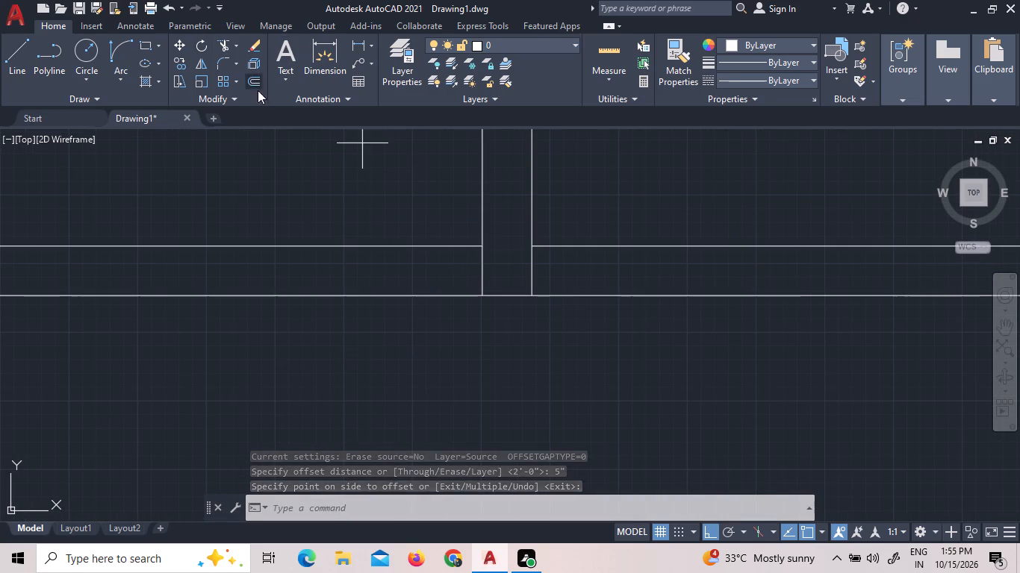
click(480, 266)
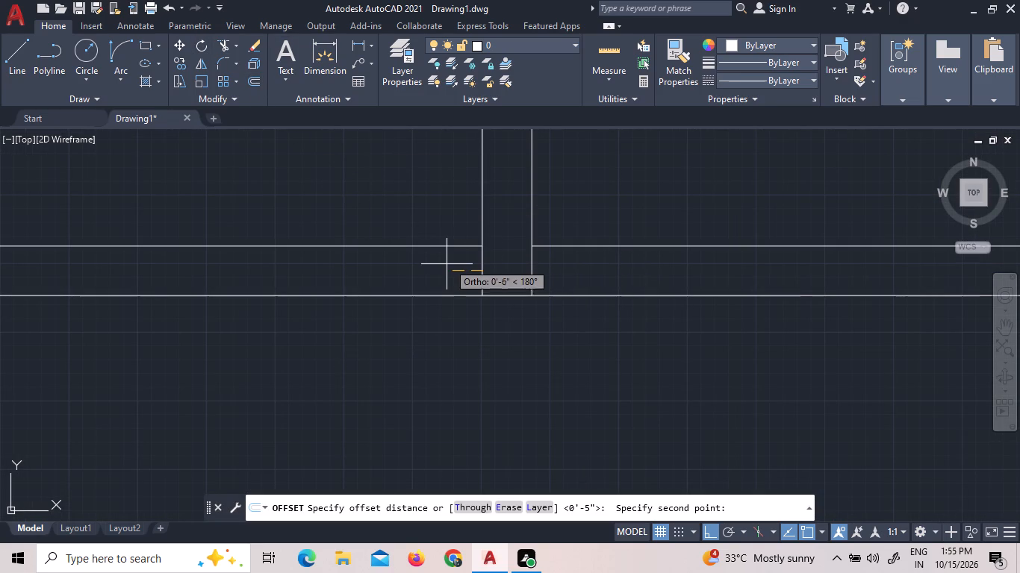
key(5)
key(shift+quotedbl)
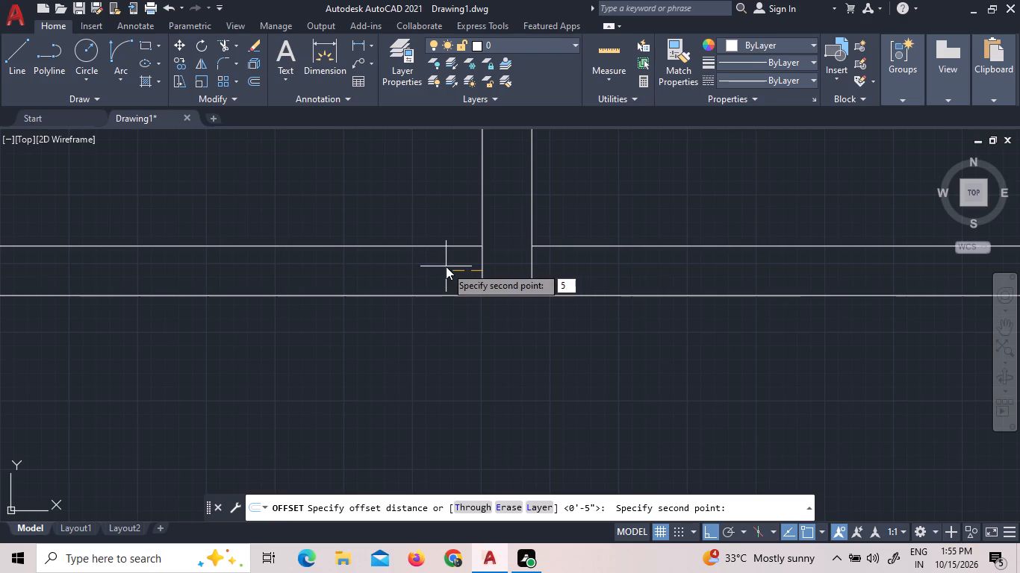
key(Return)
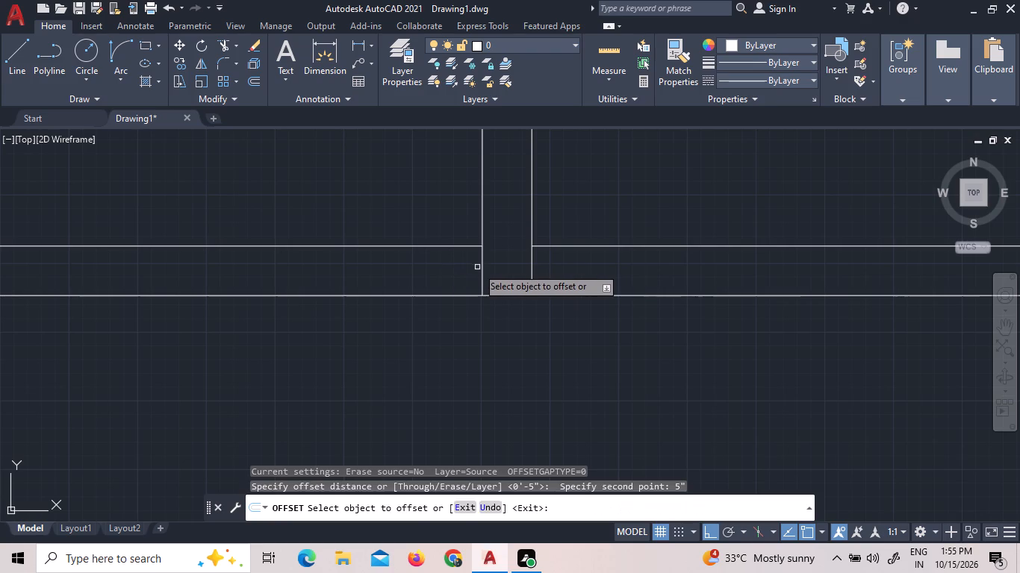
click(482, 278)
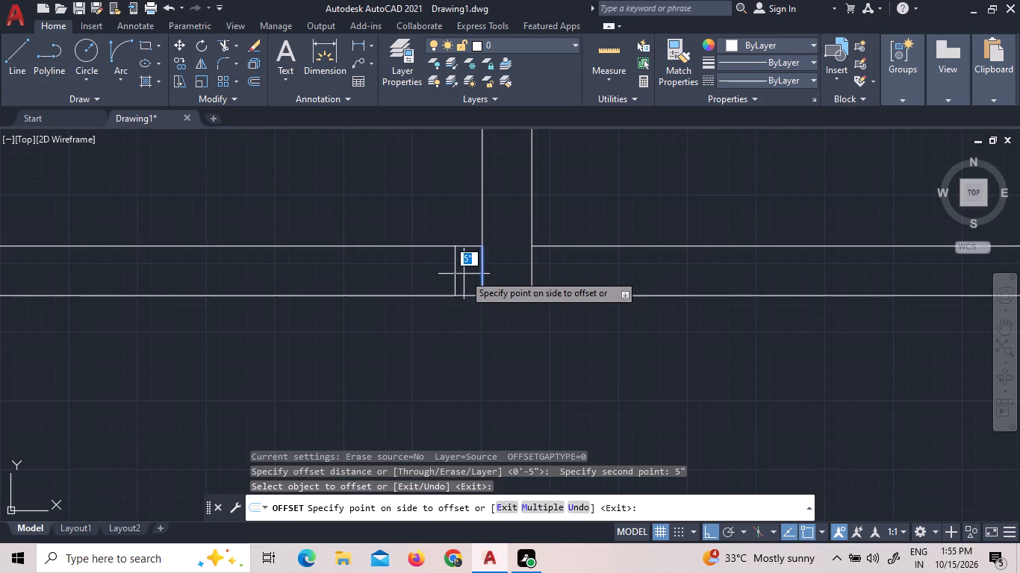
click(451, 268)
Offset the new jamb line in the bottom exterior wall 3' west to form the opposite door jamb.
scroll(458, 307, down, 2)
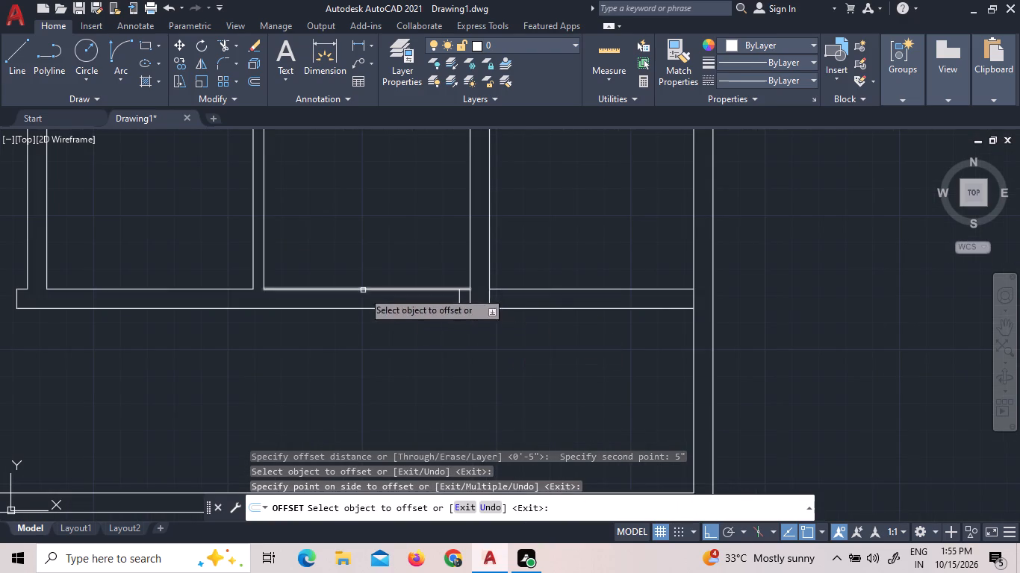
click(255, 84)
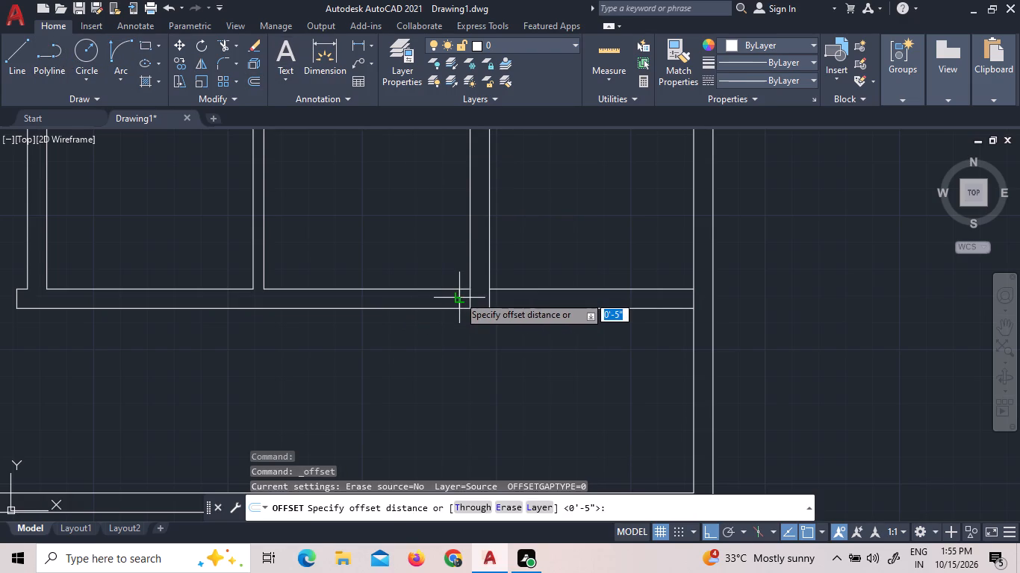
click(458, 295)
text(3')
key(Return)
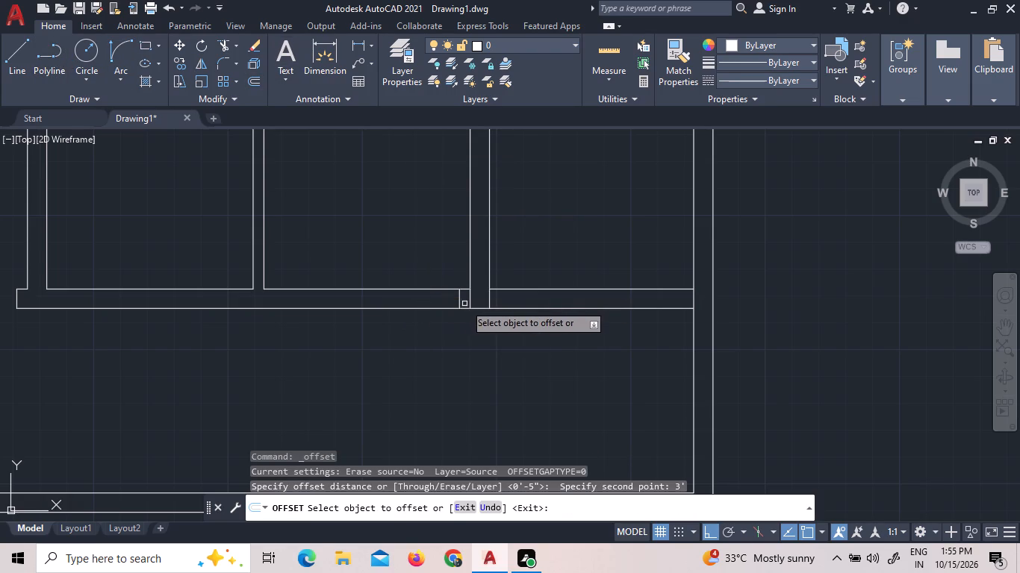
scroll(228, 277, up, 2)
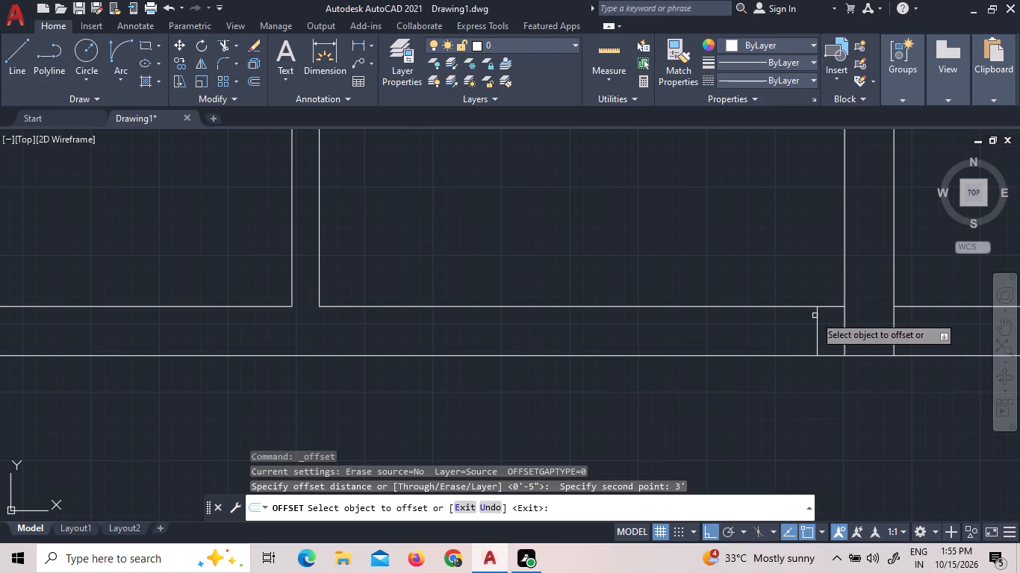
click(817, 323)
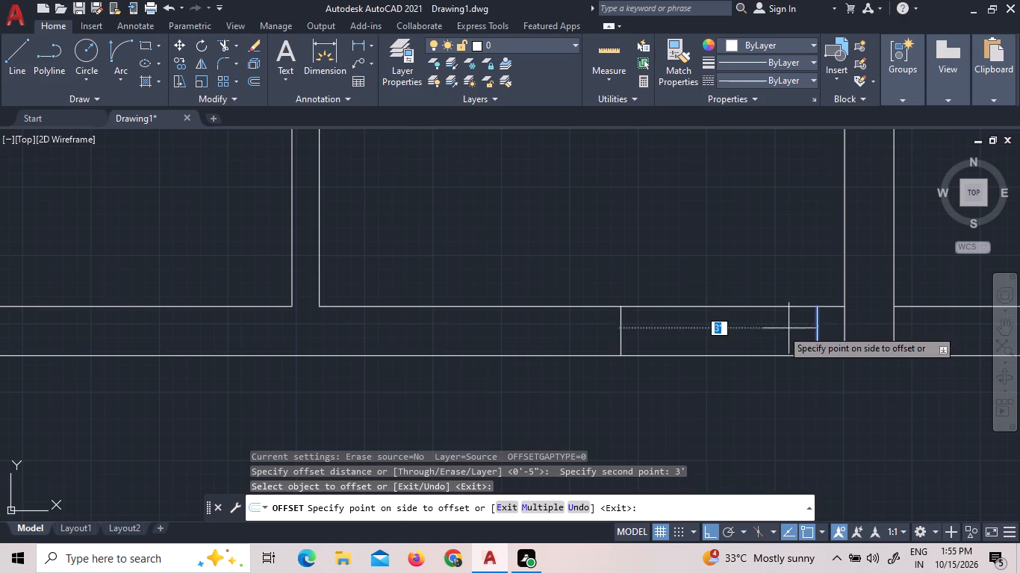
click(734, 332)
right_click(734, 332)
click(766, 349)
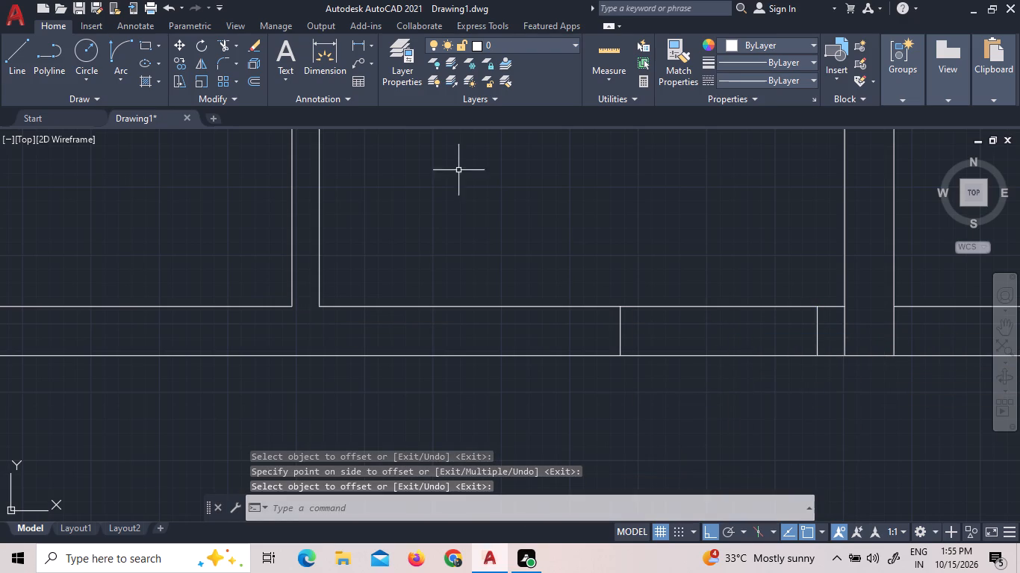
Trim both faces of the bottom exterior wall between the jambs, plus the leftover line at the east wall's west face.
scroll(455, 192, down, 2)
middle_drag(496, 272, 528, 419)
scroll(508, 325, down, 1)
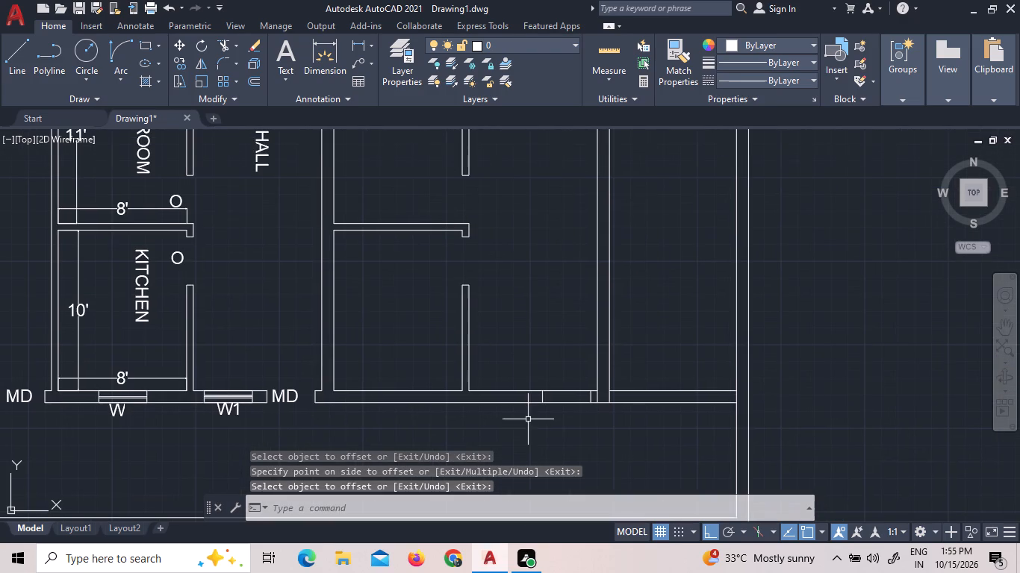
click(226, 42)
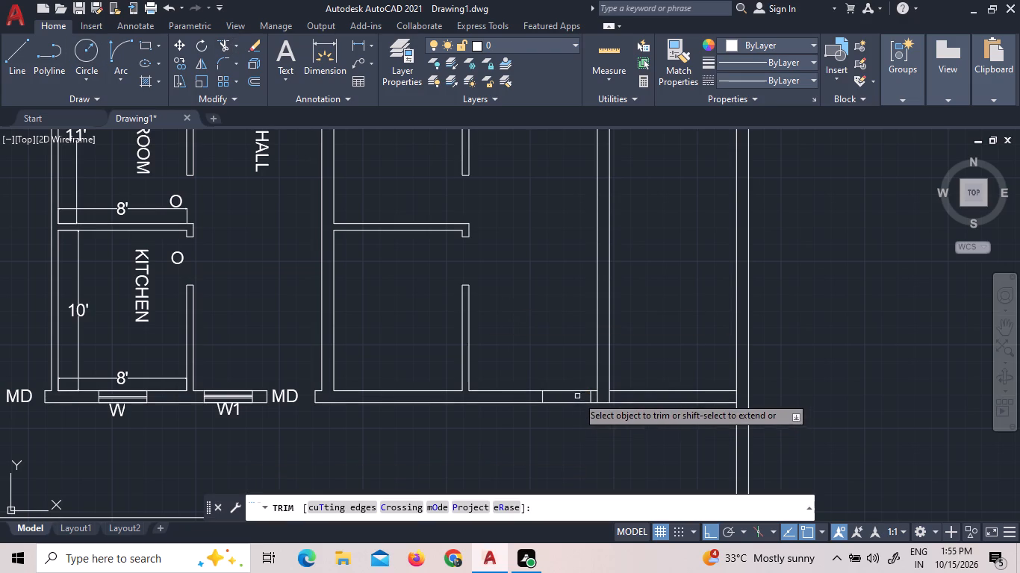
click(576, 391)
click(576, 402)
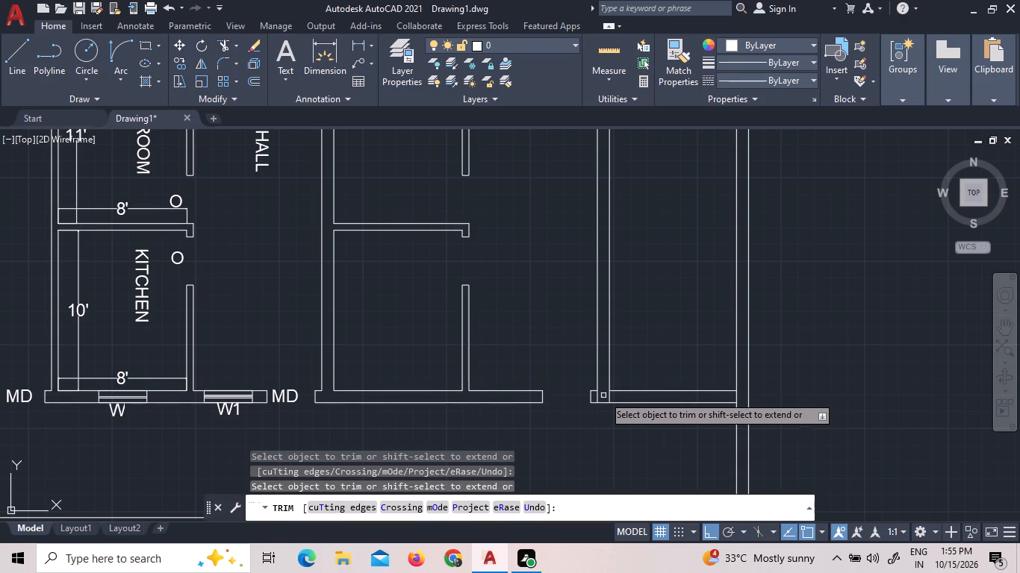
click(597, 397)
scroll(614, 436, down, 1)
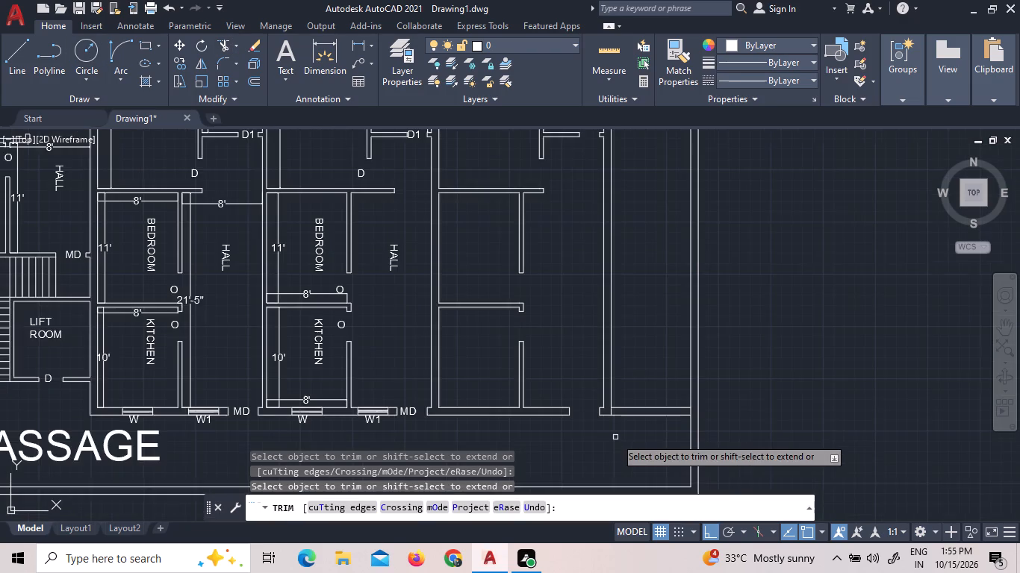
scroll(586, 421, down, 1)
scroll(576, 178, up, 1)
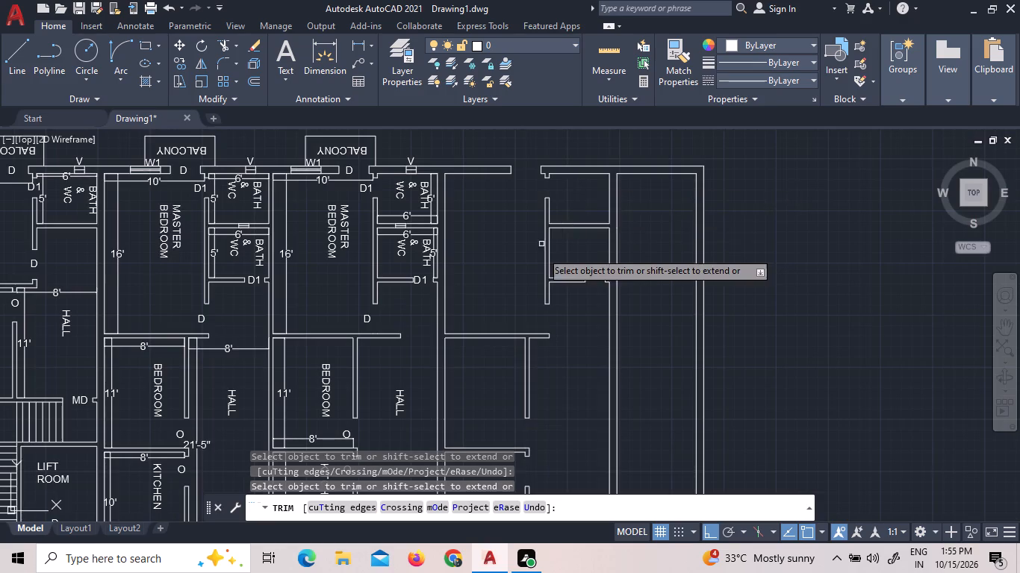
scroll(543, 266, up, 3)
scroll(543, 266, down, 2)
scroll(583, 337, down, 1)
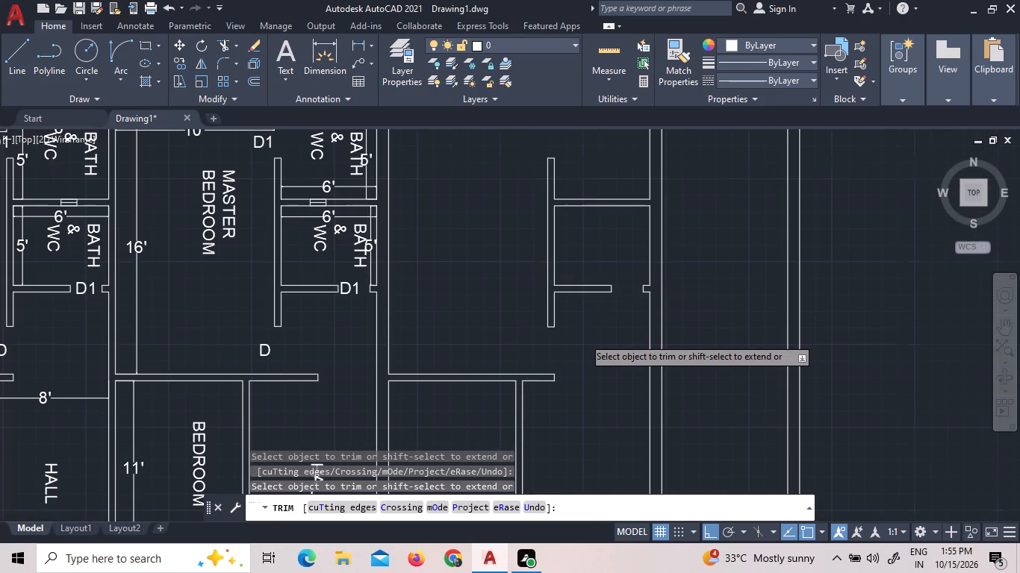
scroll(585, 337, down, 1)
middle_drag(593, 400, 588, 349)
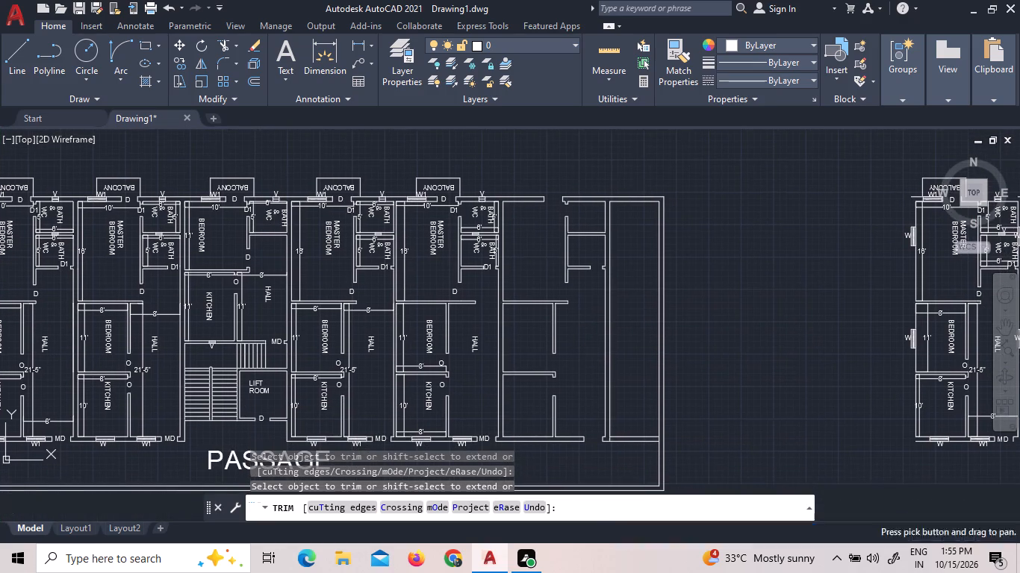
right_click(588, 349)
click(624, 140)
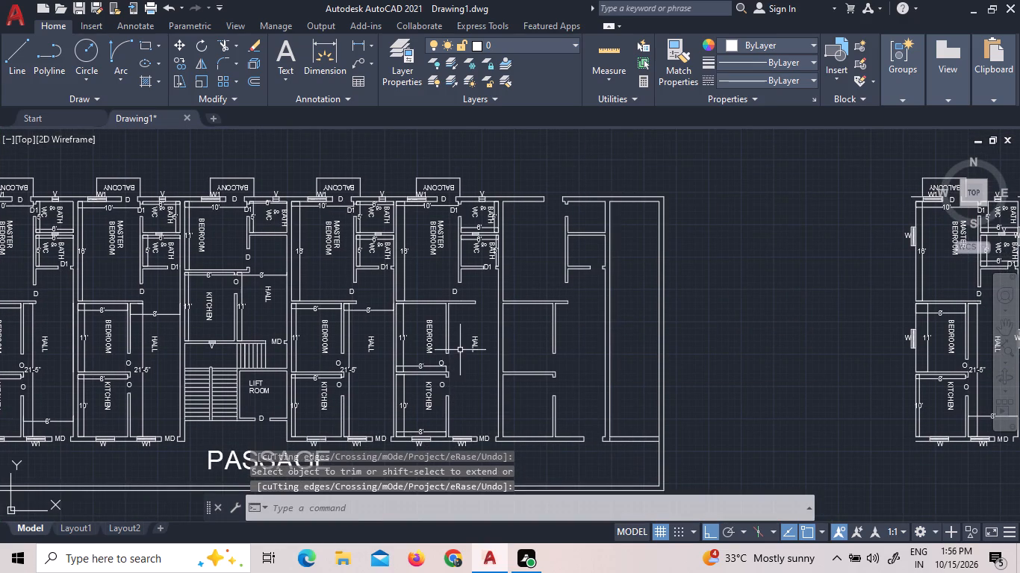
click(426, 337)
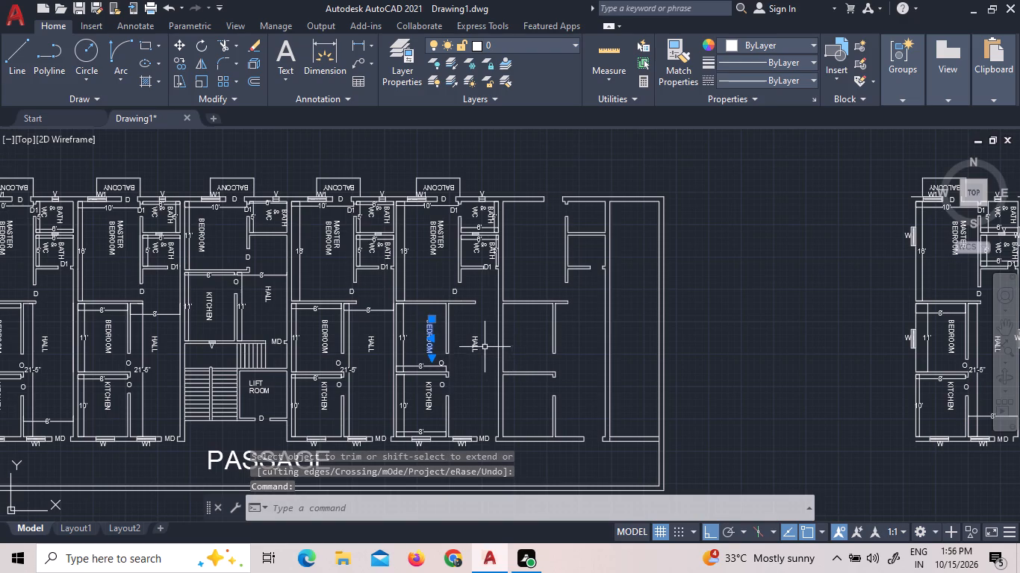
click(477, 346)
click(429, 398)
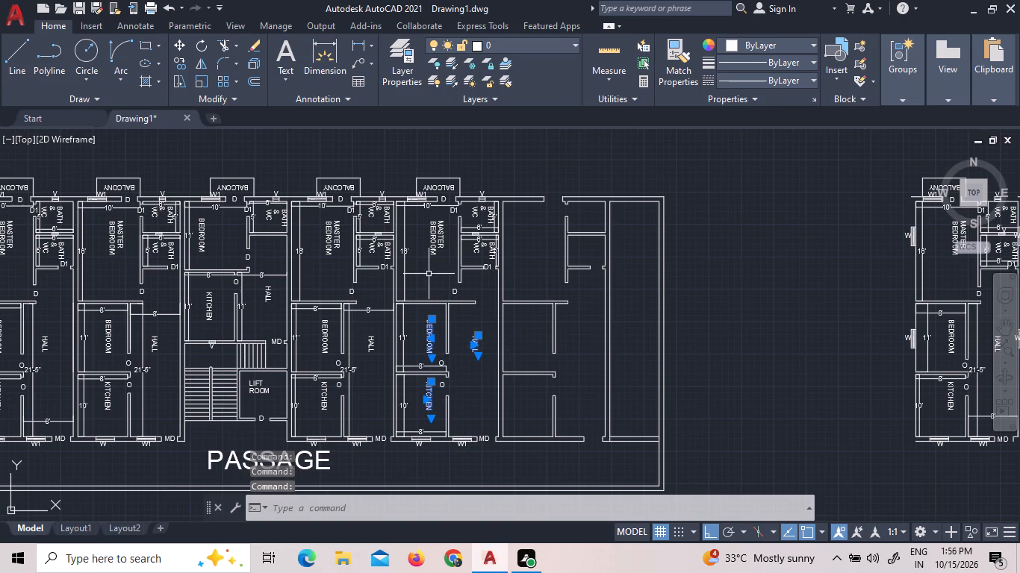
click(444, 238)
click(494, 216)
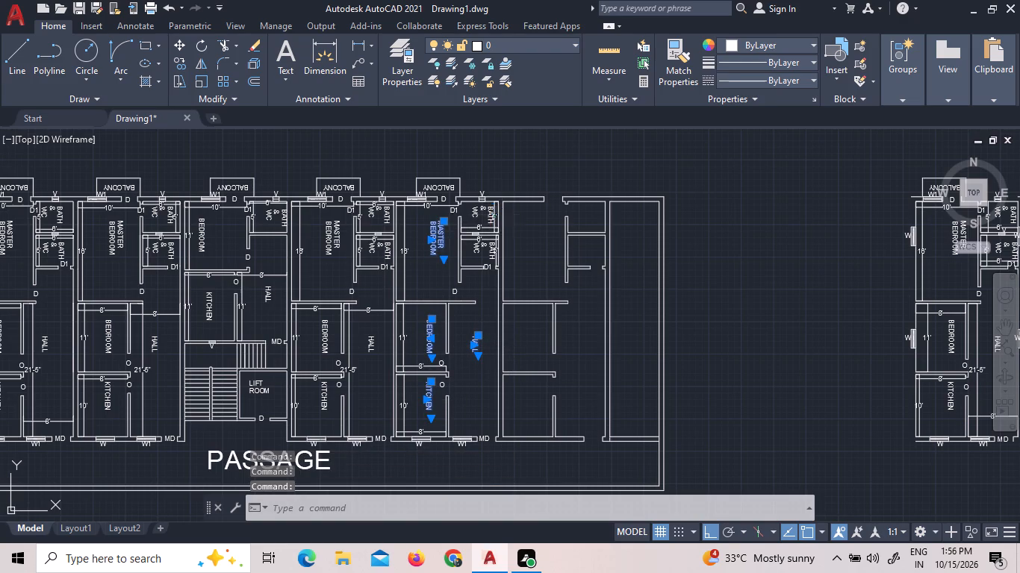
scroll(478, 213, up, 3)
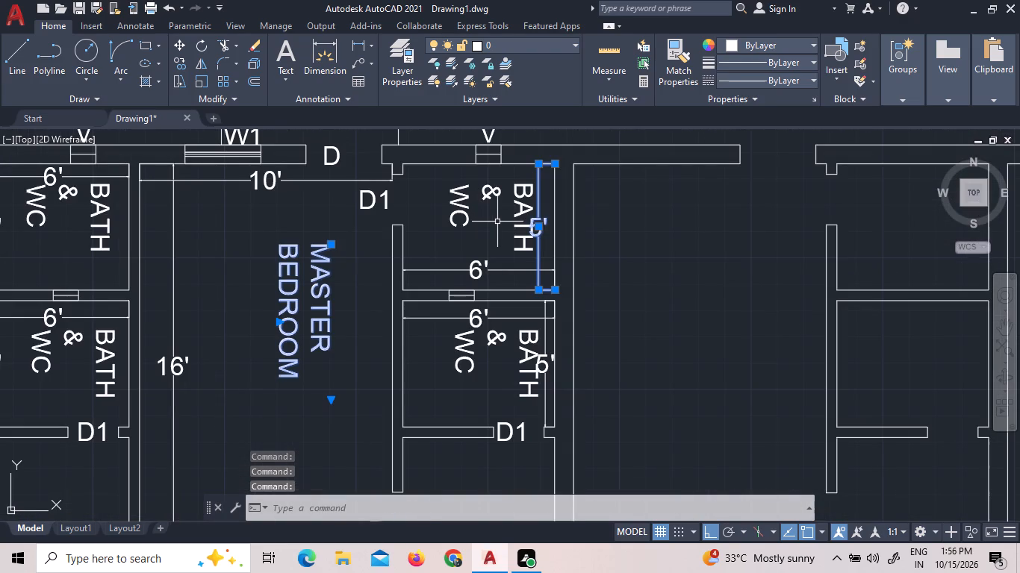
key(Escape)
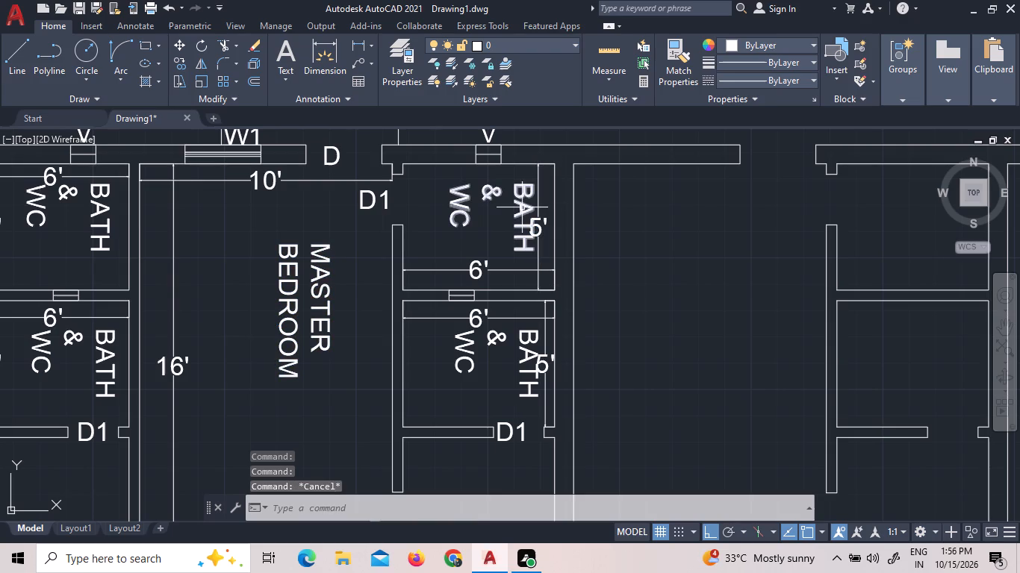
Copy the neighbouring unit's two BATH & WC, MASTER BEDROOM, BEDROOM, HALL and KITCHEN labels straight east into the matching rooms of the end unit.
click(522, 204)
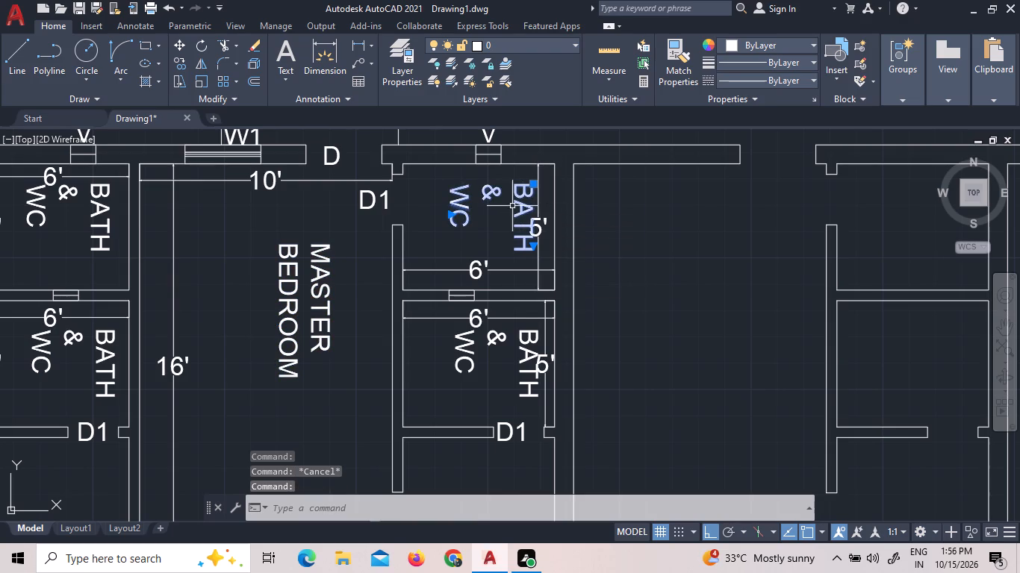
click(460, 342)
click(478, 362)
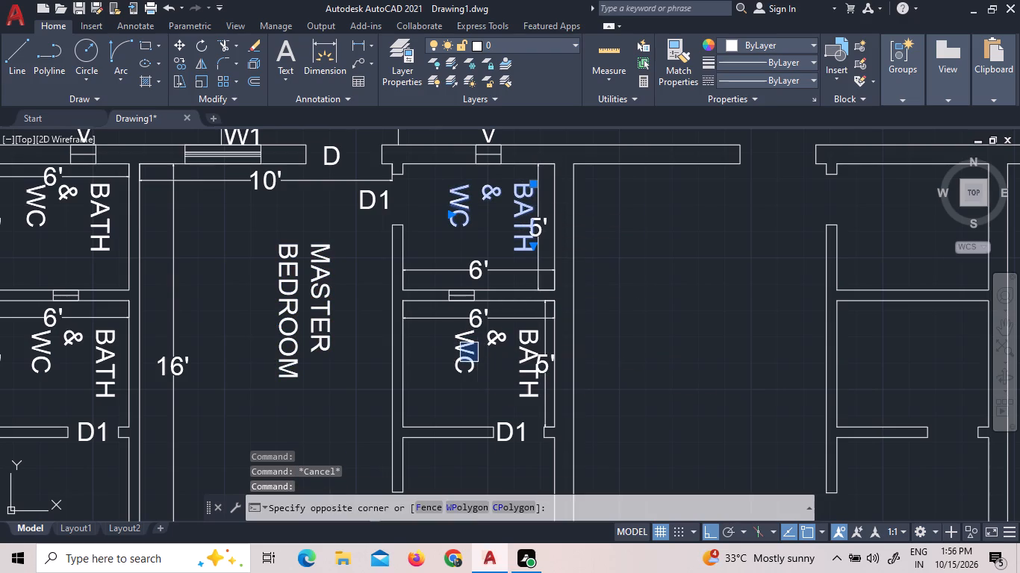
click(464, 344)
click(320, 271)
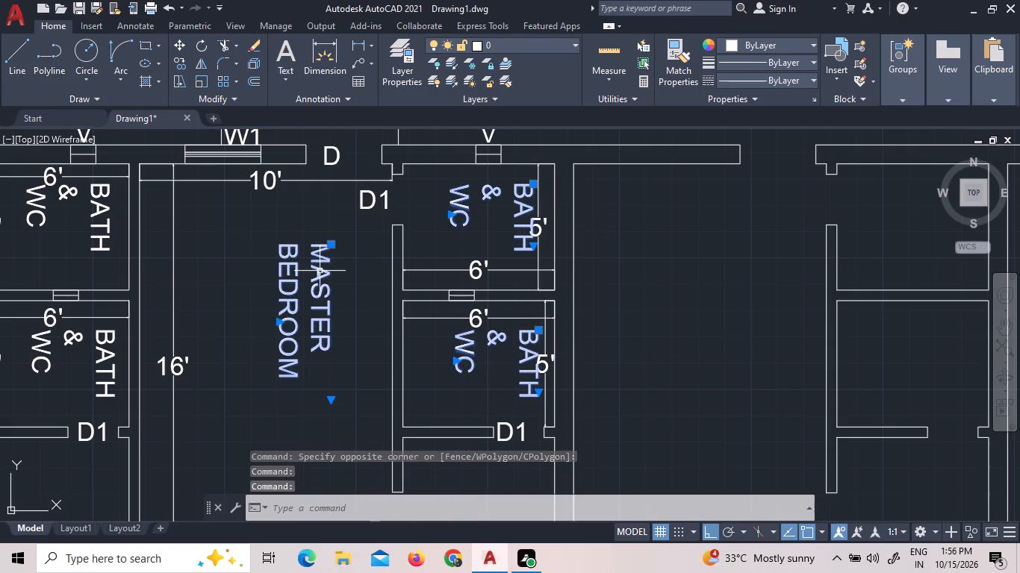
scroll(323, 269, down, 3)
click(304, 421)
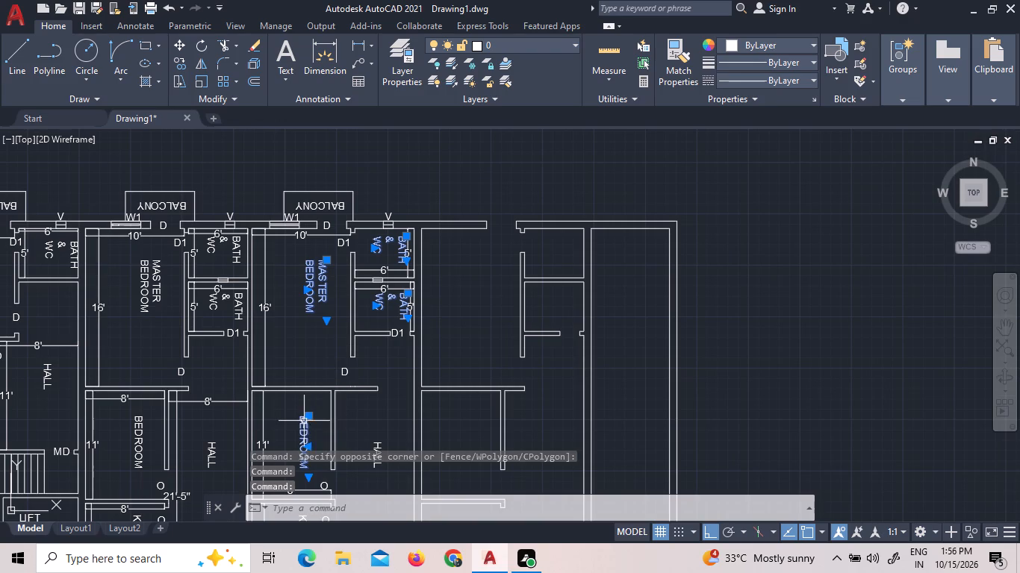
click(380, 451)
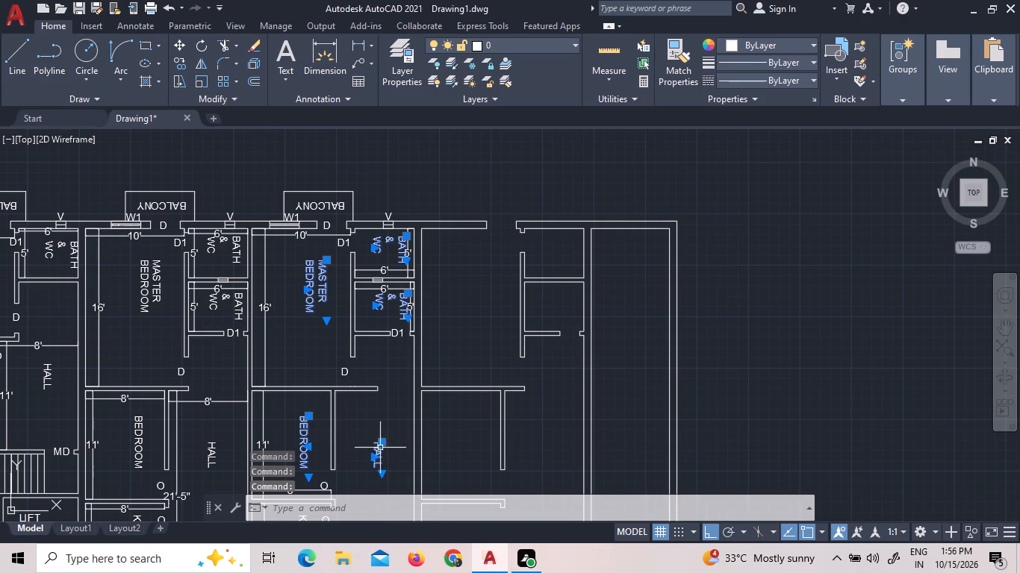
scroll(382, 407, down, 3)
scroll(358, 469, up, 3)
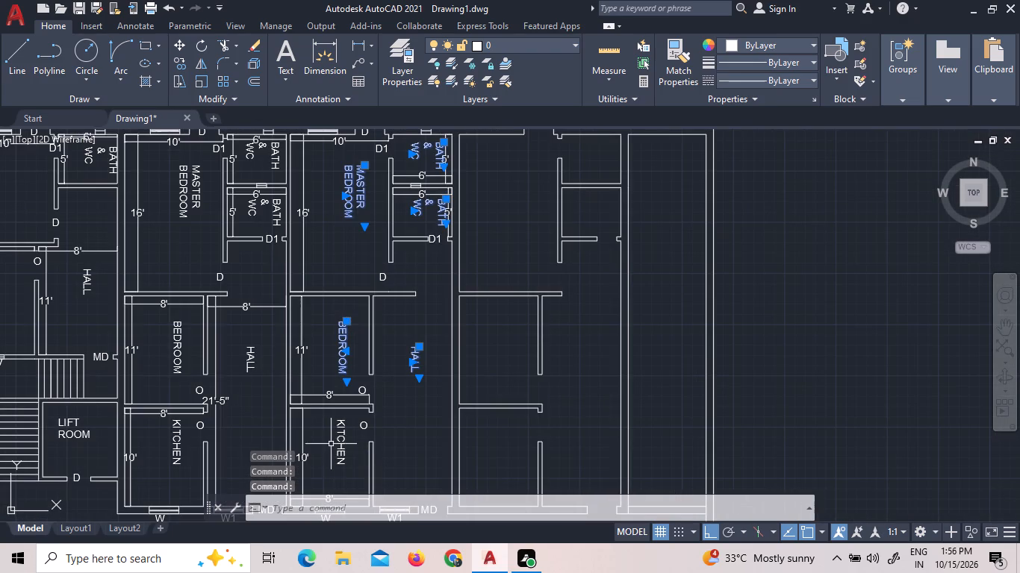
click(342, 435)
scroll(332, 321, down, 2)
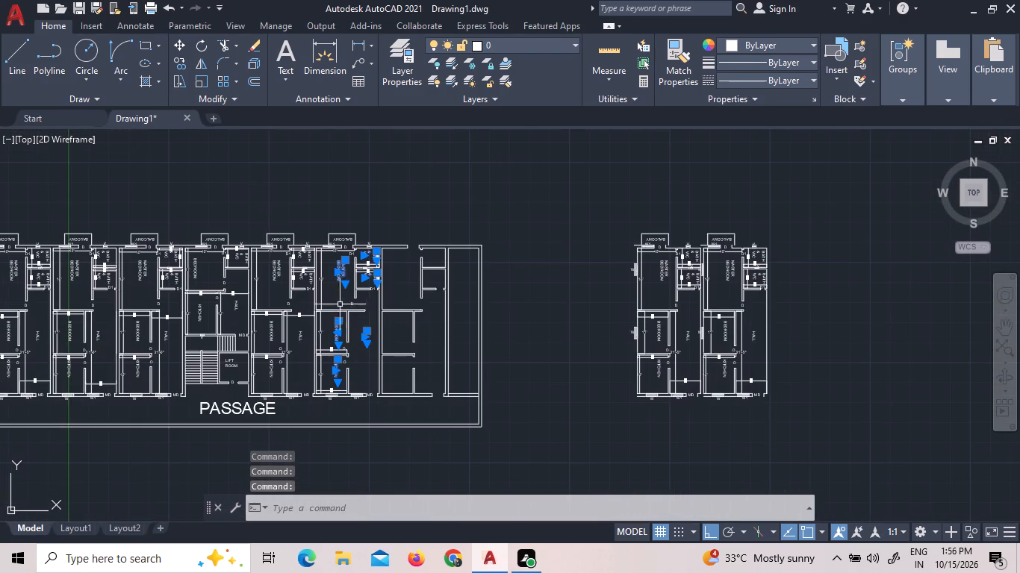
right_click(344, 325)
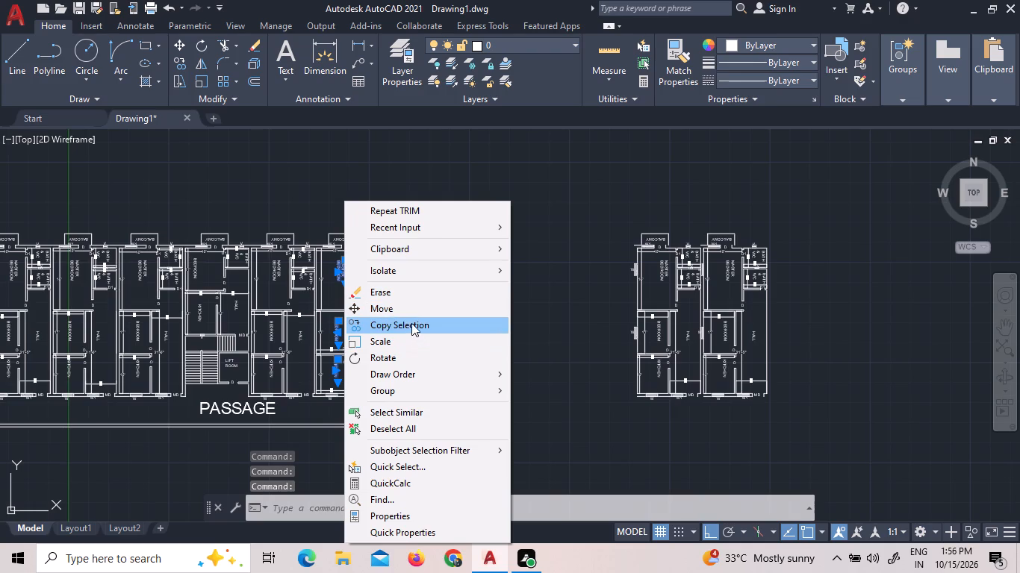
click(411, 323)
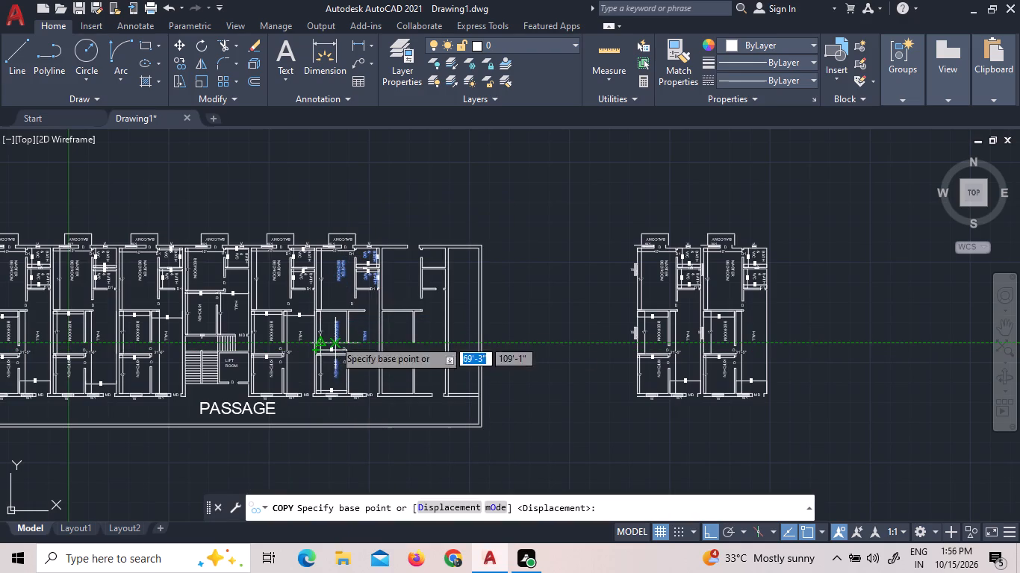
click(334, 339)
scroll(395, 351, up, 3)
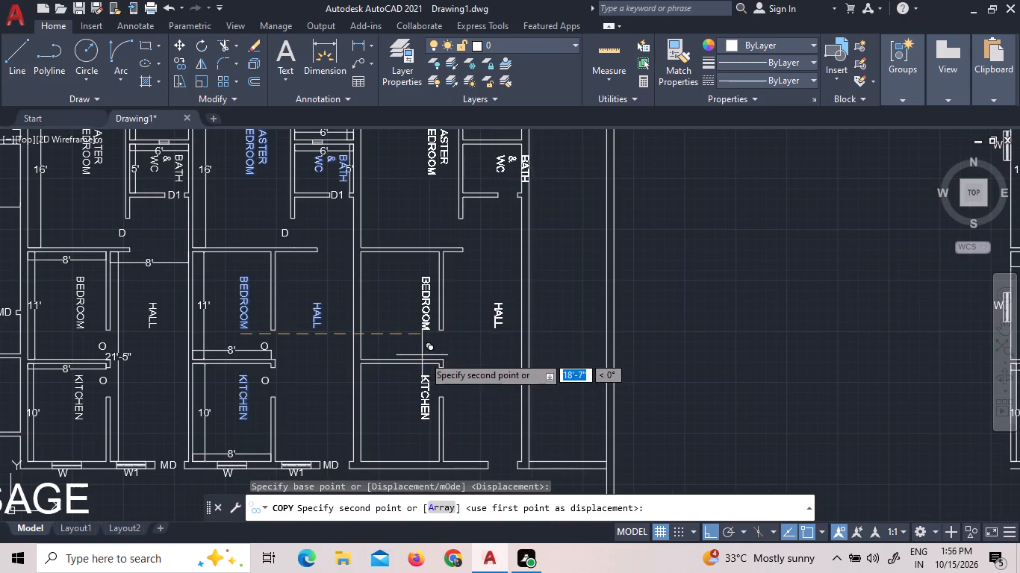
click(408, 351)
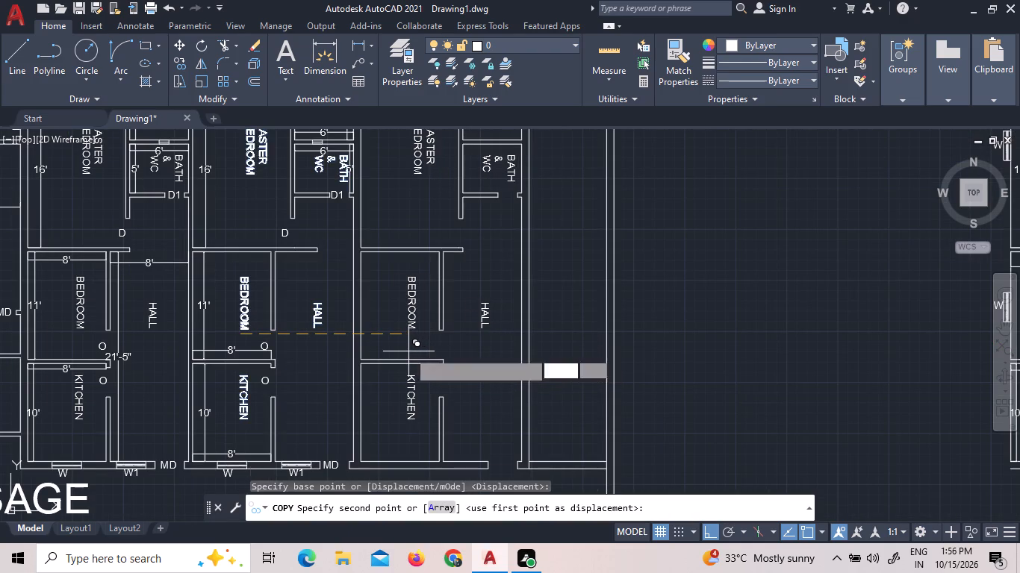
right_click(423, 375)
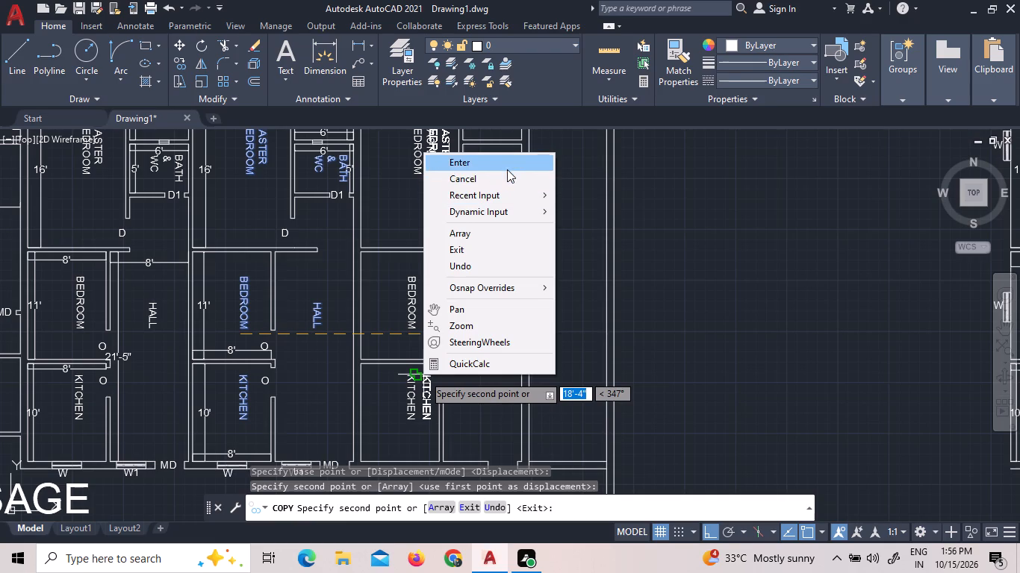
click(506, 168)
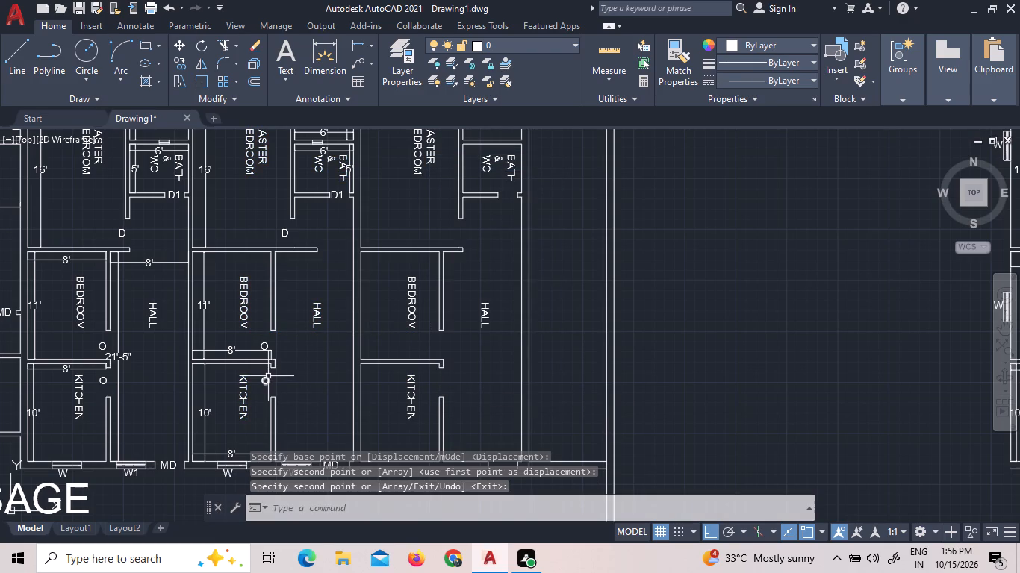
Copy the neighbouring unit's two O, two D, two D1 and one MD opening labels about 17'-10" east to the end unit's openings.
click(268, 376)
scroll(246, 348, up, 3)
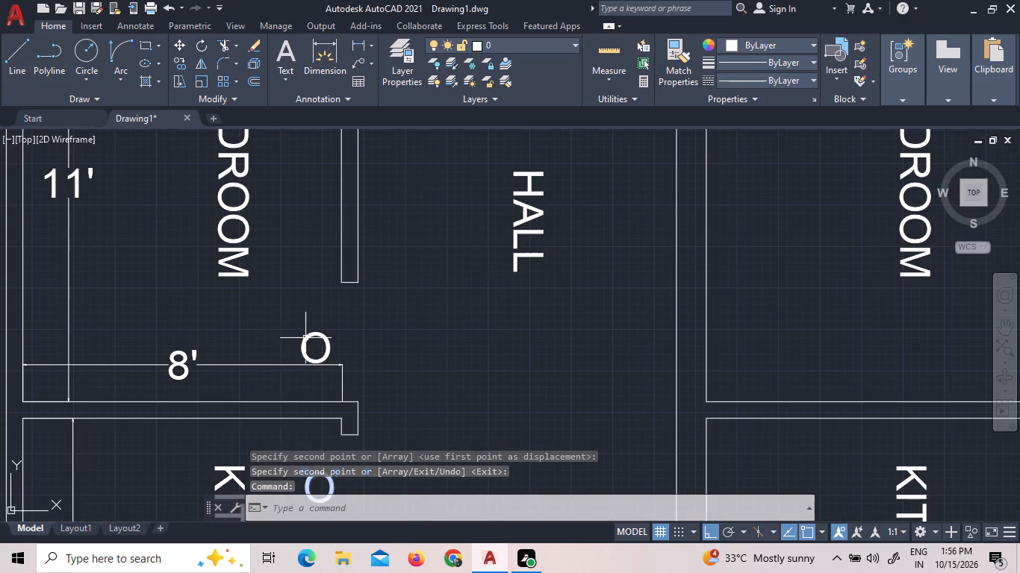
click(314, 334)
scroll(334, 377, down, 3)
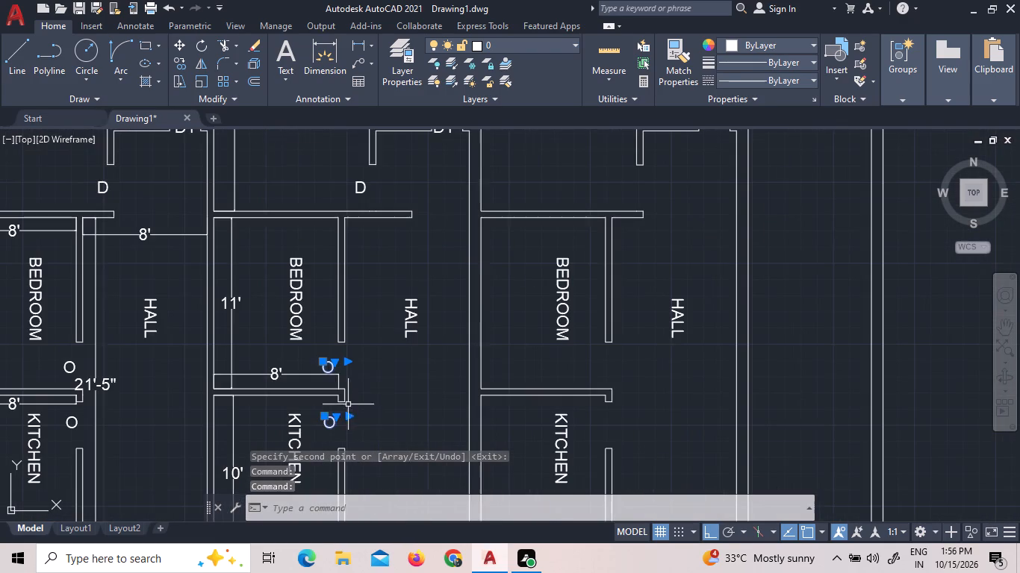
click(356, 190)
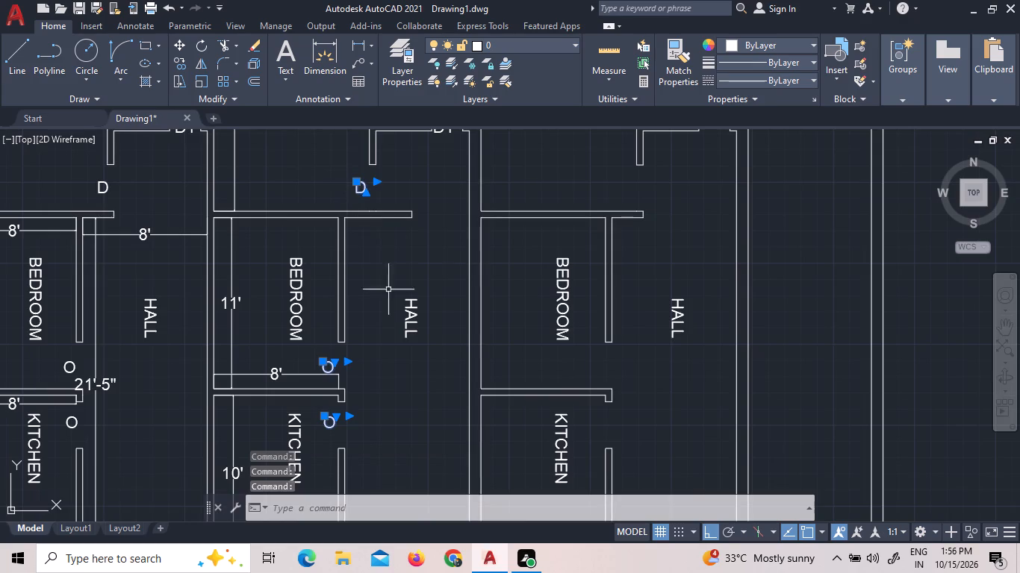
scroll(391, 303, down, 3)
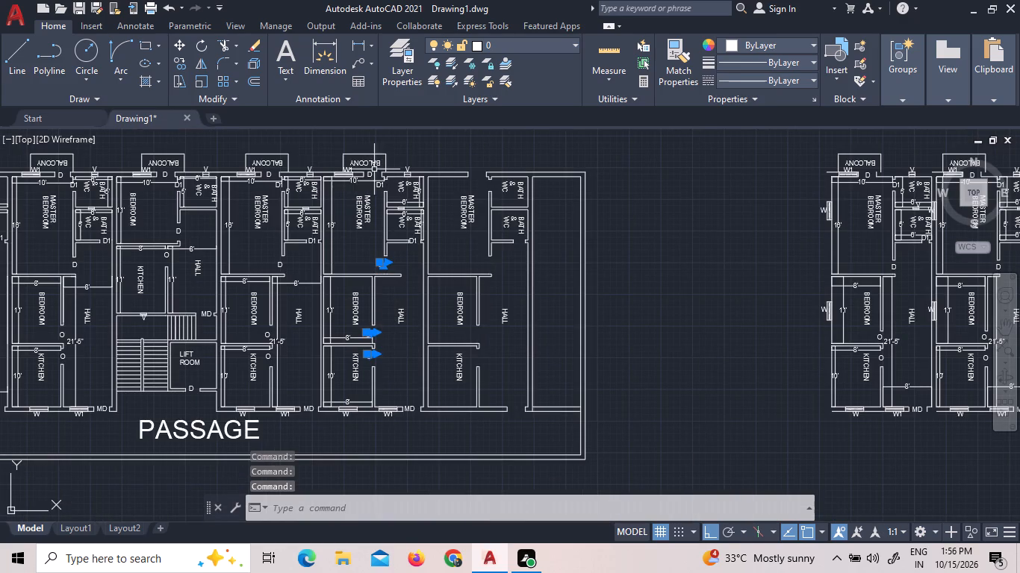
scroll(368, 181, up, 2)
click(394, 193)
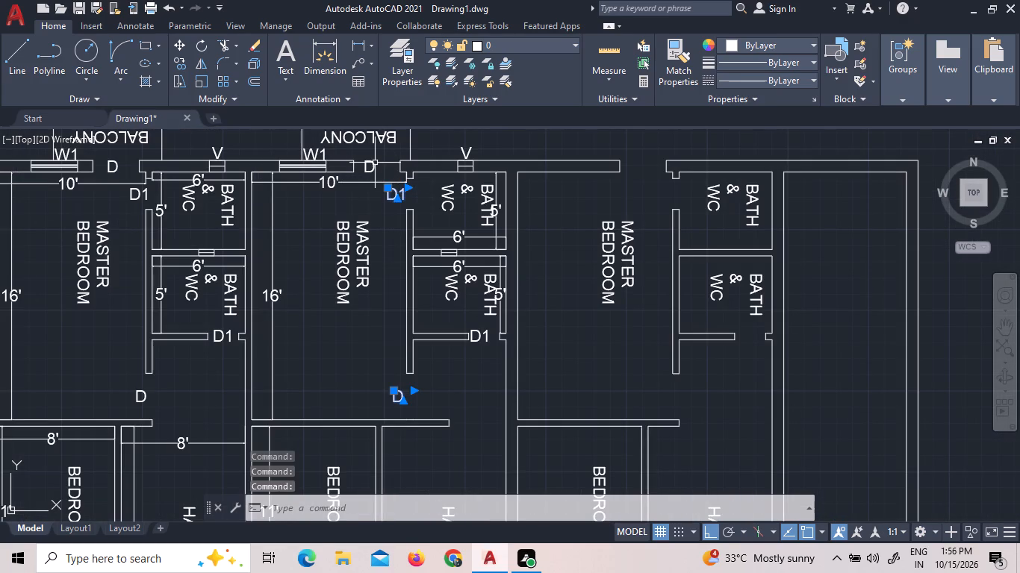
click(375, 163)
click(479, 335)
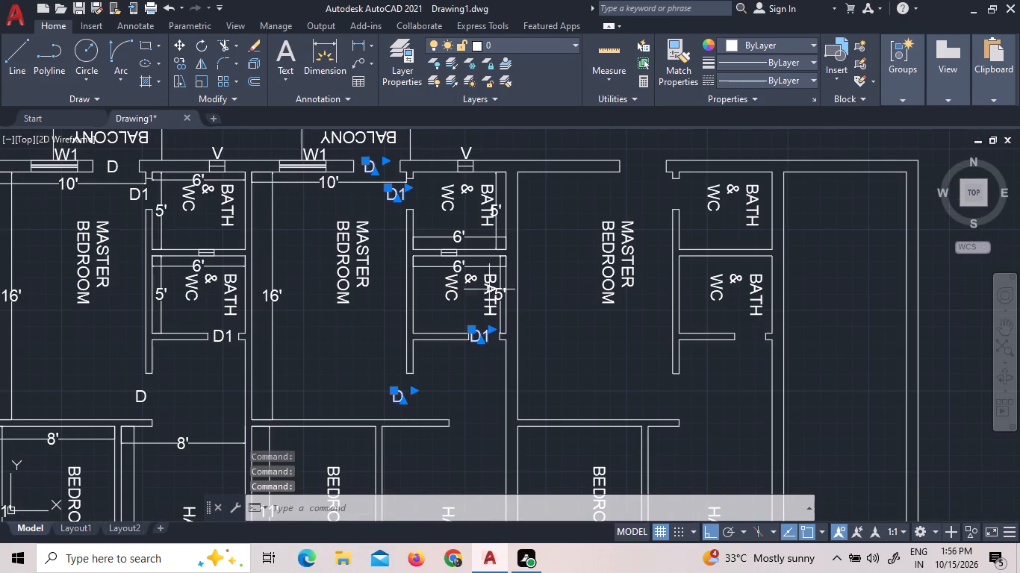
right_click(571, 257)
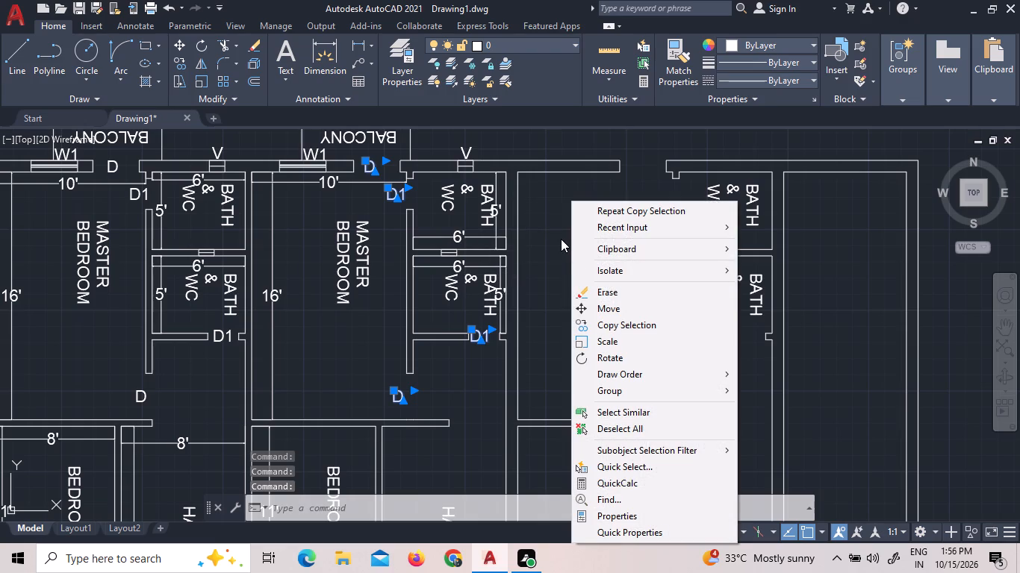
scroll(561, 239, down, 5)
click(535, 217)
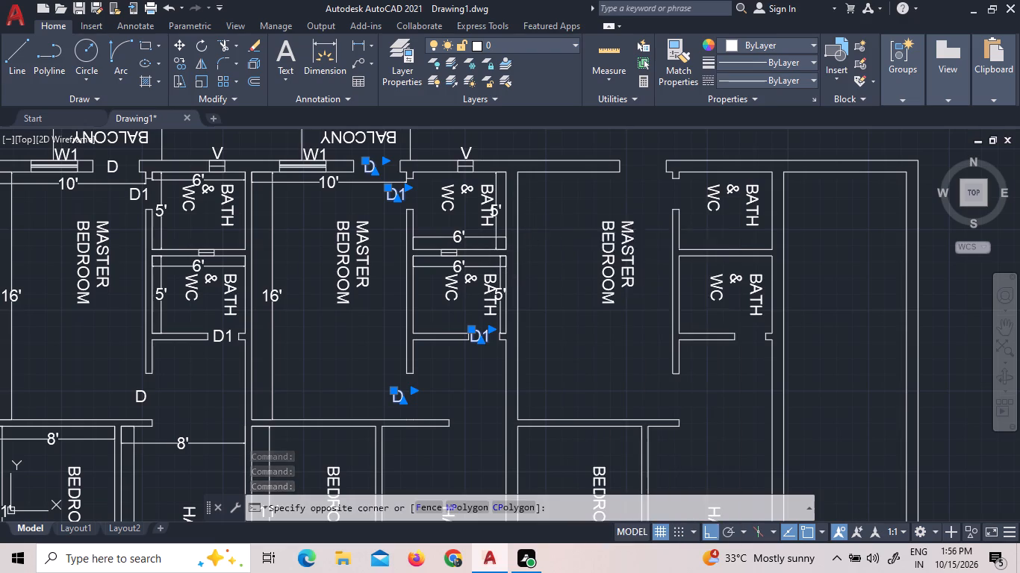
scroll(535, 217, down, 5)
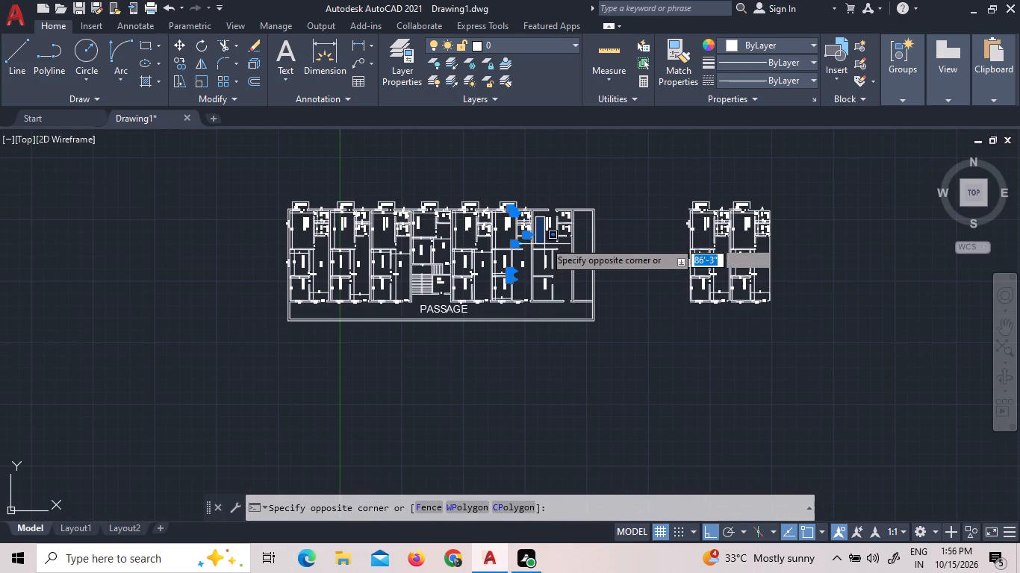
click(541, 237)
scroll(522, 301, up, 3)
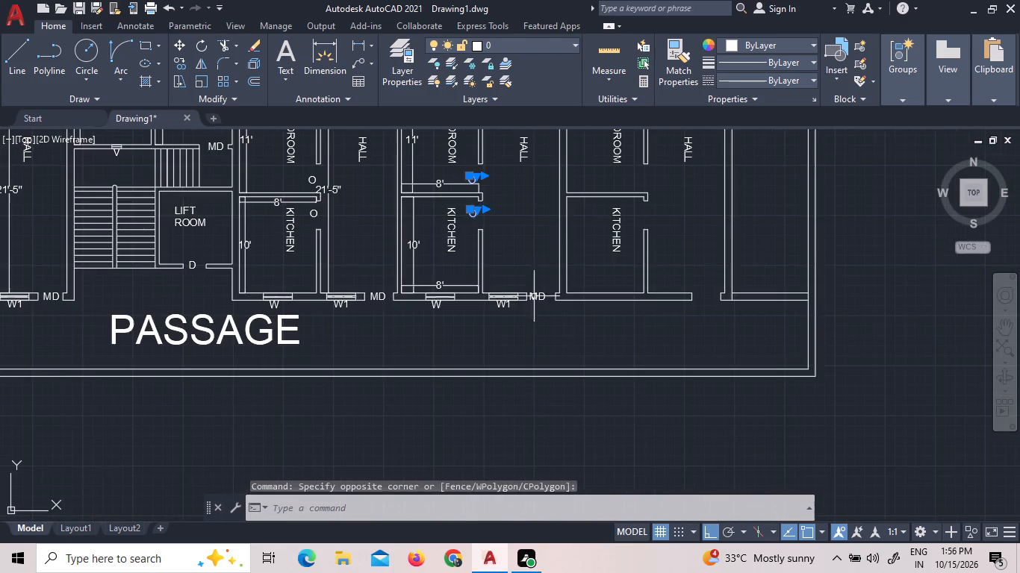
scroll(546, 286, up, 2)
click(528, 301)
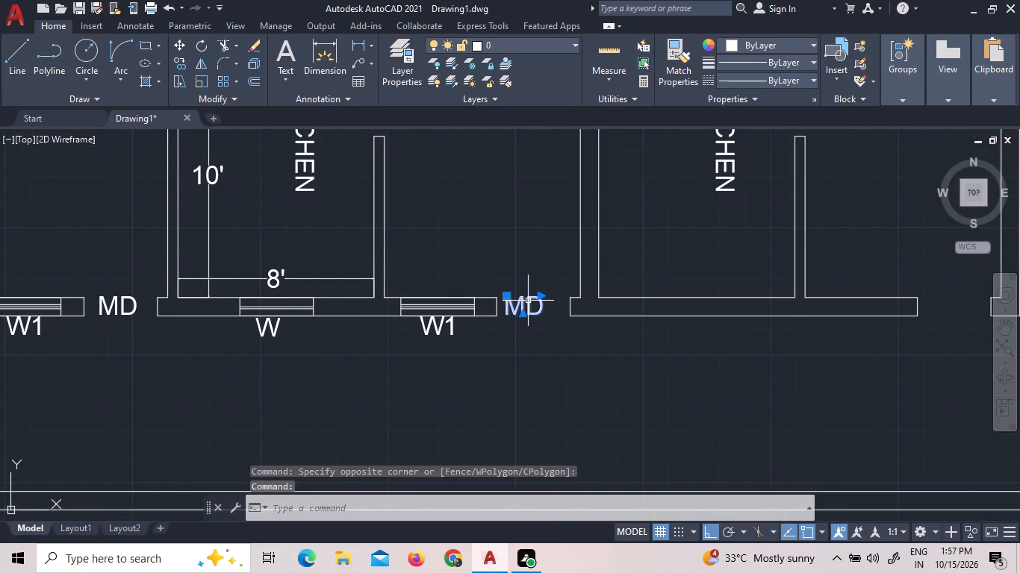
right_click(528, 299)
double_click(547, 318)
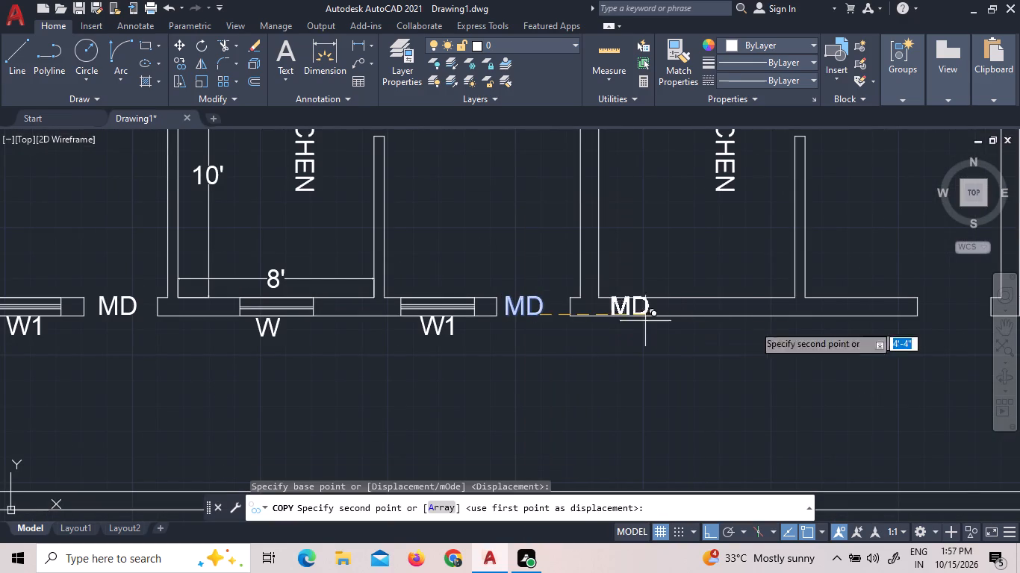
scroll(785, 325, down, 3)
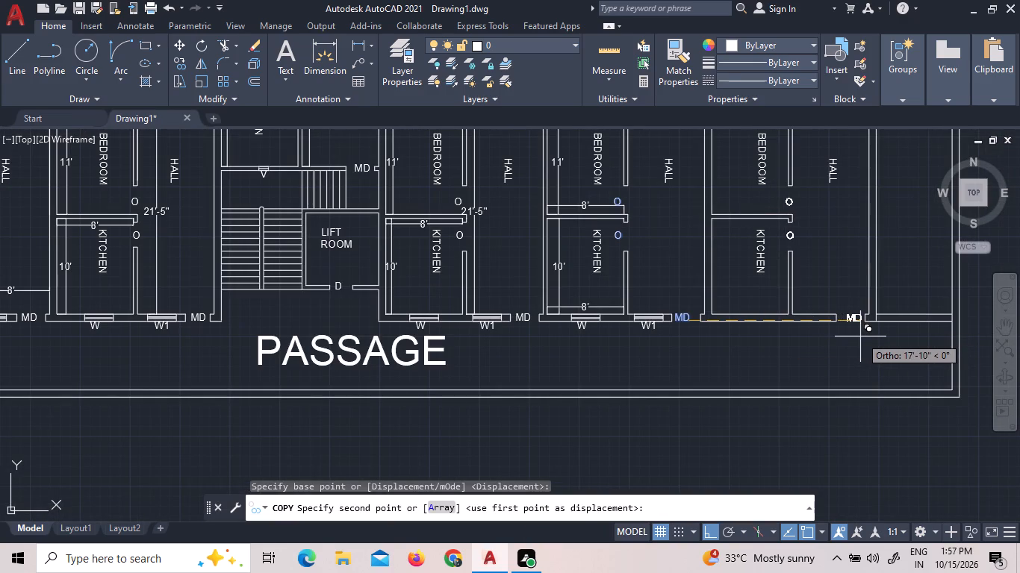
click(860, 336)
scroll(862, 335, down, 4)
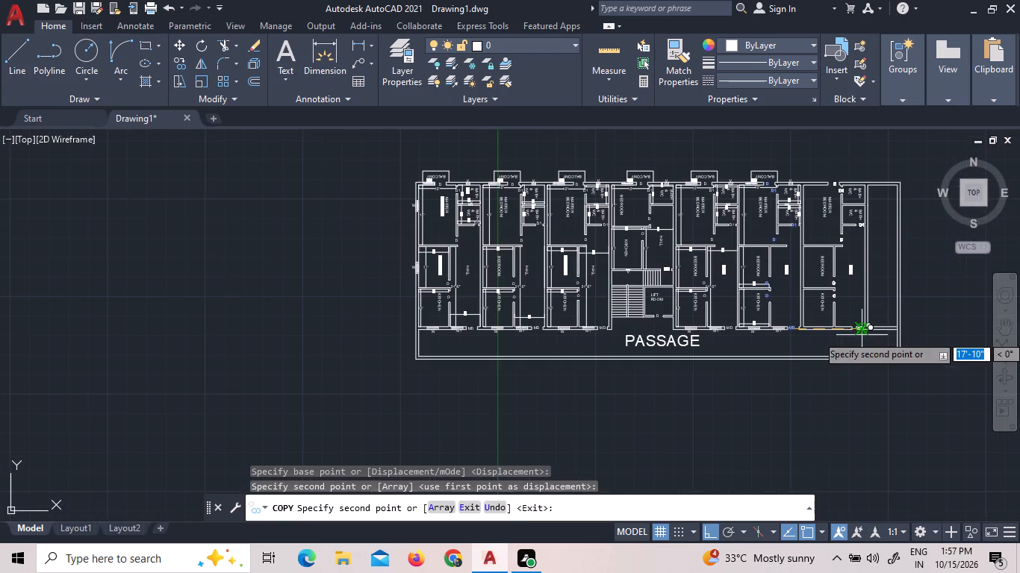
scroll(871, 196, up, 3)
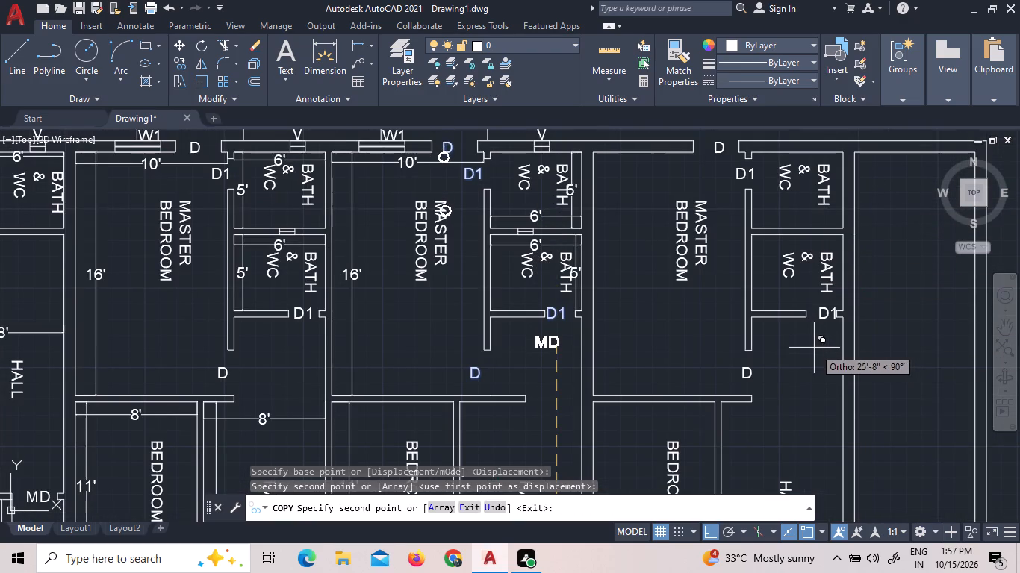
key(Escape)
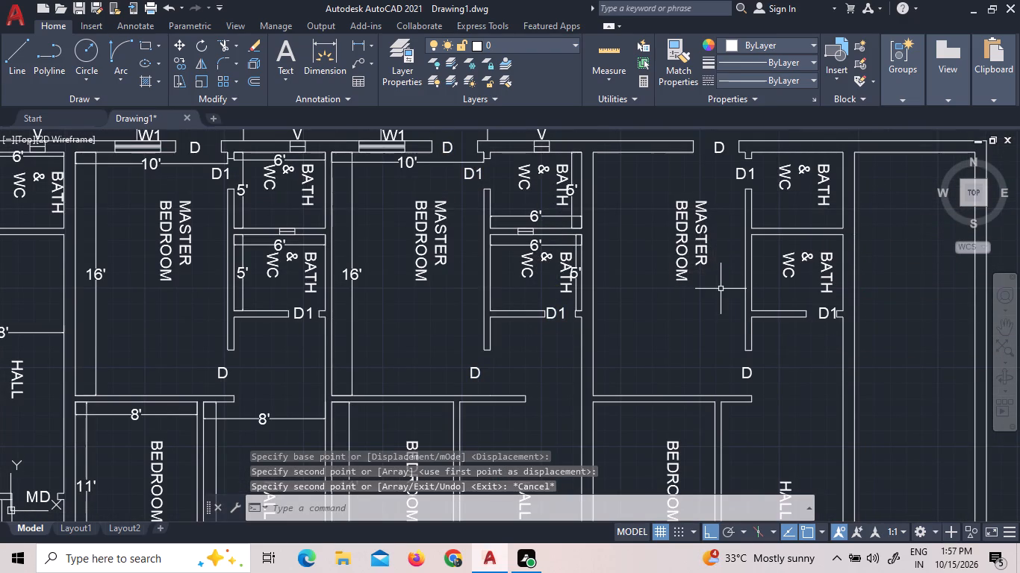
Copy the neighbouring unit's W1 window, balcony outline, top-wall ventilator and their W1, BALCONY and V labels about 17' east to the end unit.
scroll(720, 245, down, 3)
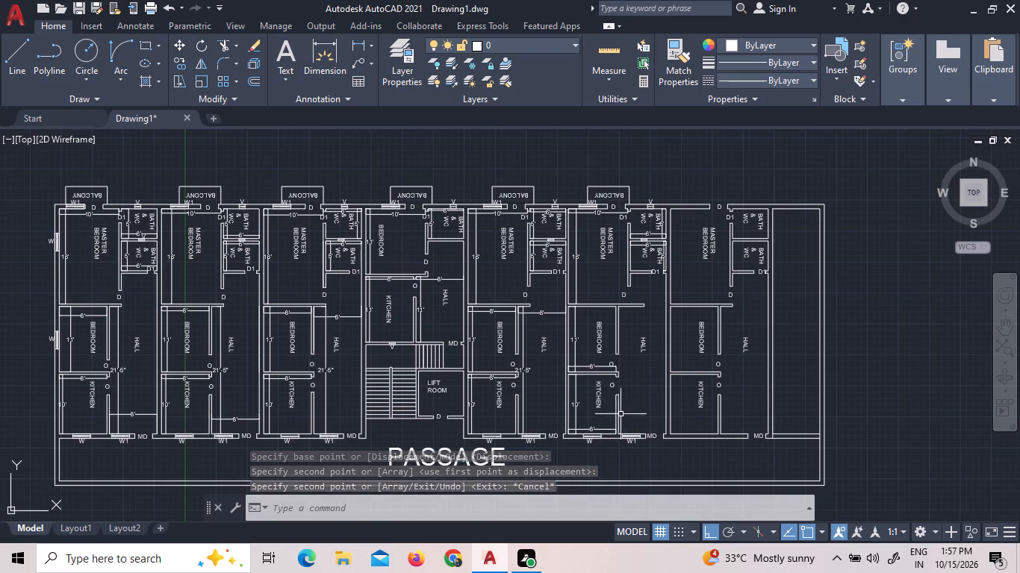
scroll(796, 204, up, 1)
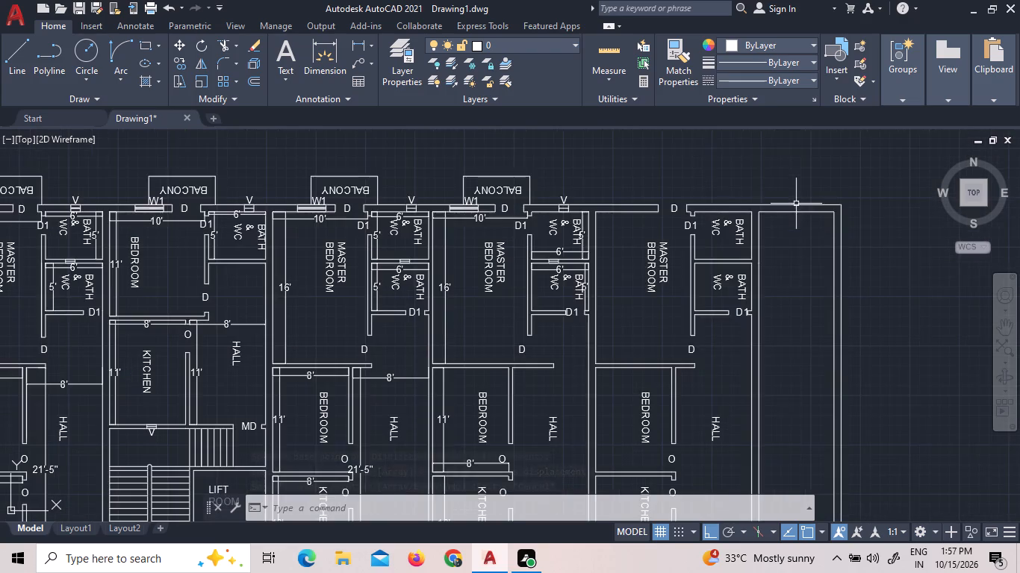
scroll(481, 196, up, 3)
click(479, 252)
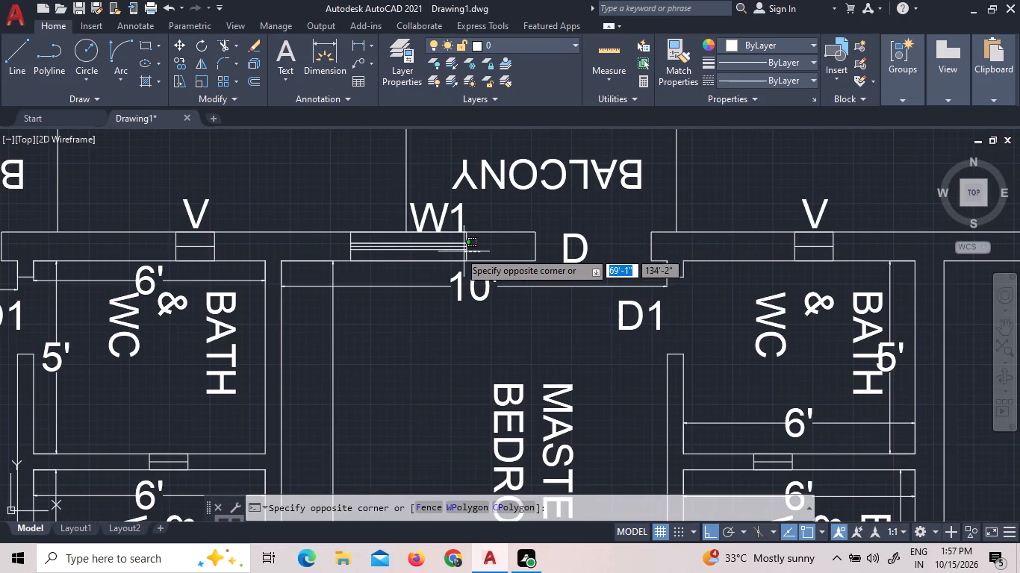
click(340, 242)
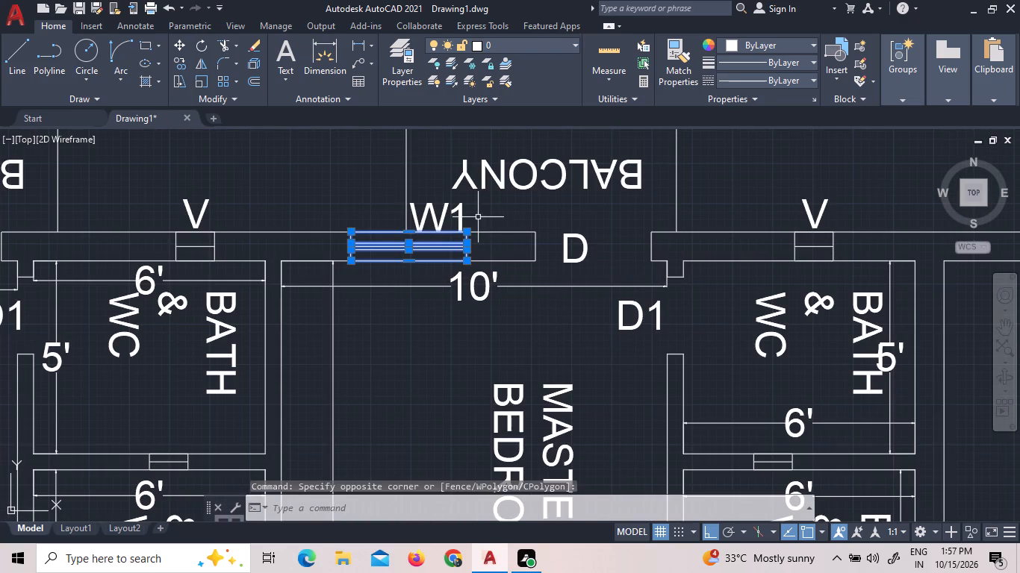
click(484, 217)
click(358, 163)
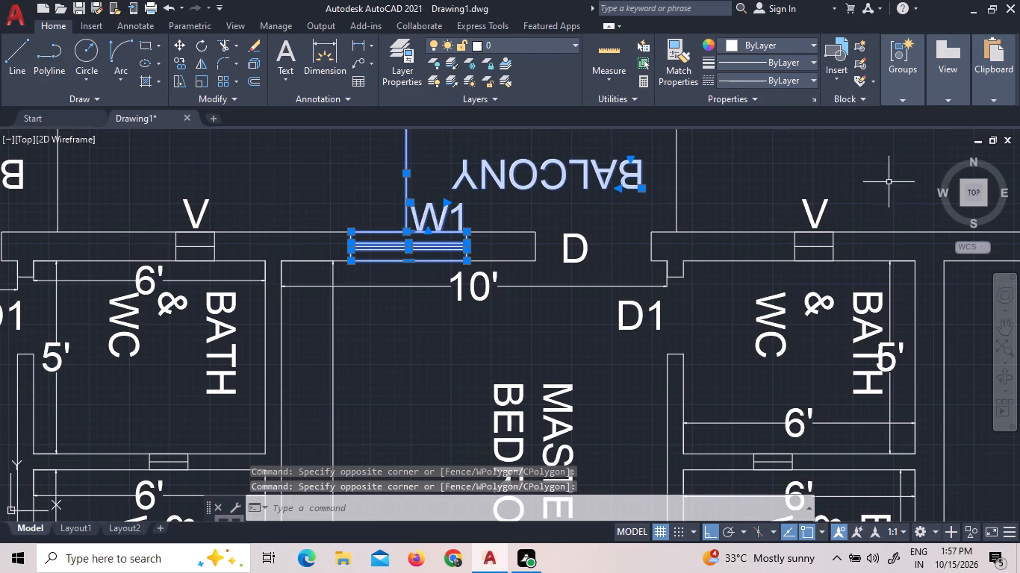
drag(862, 212, 785, 188)
click(593, 146)
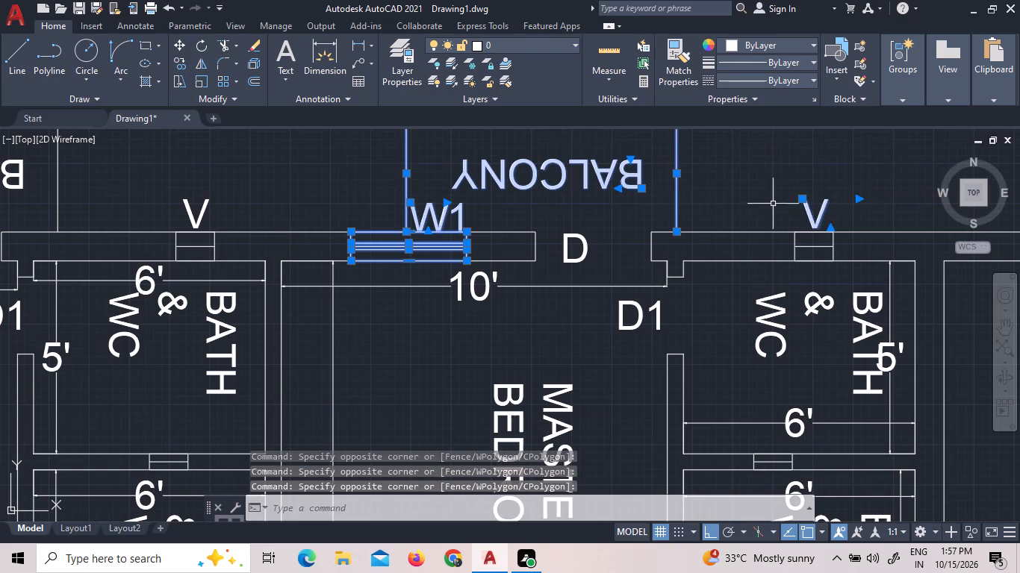
click(853, 257)
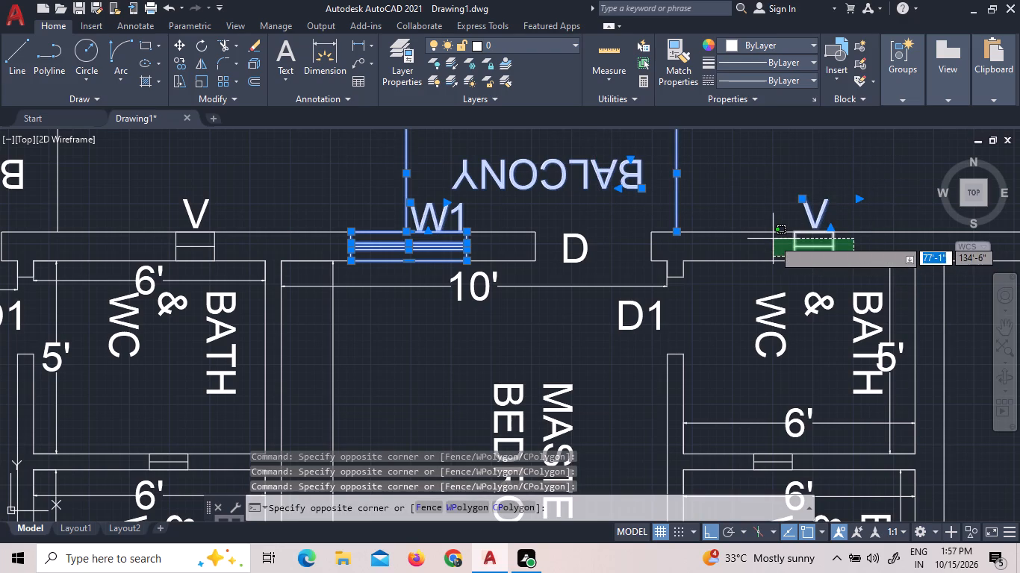
click(773, 239)
scroll(796, 287, down, 2)
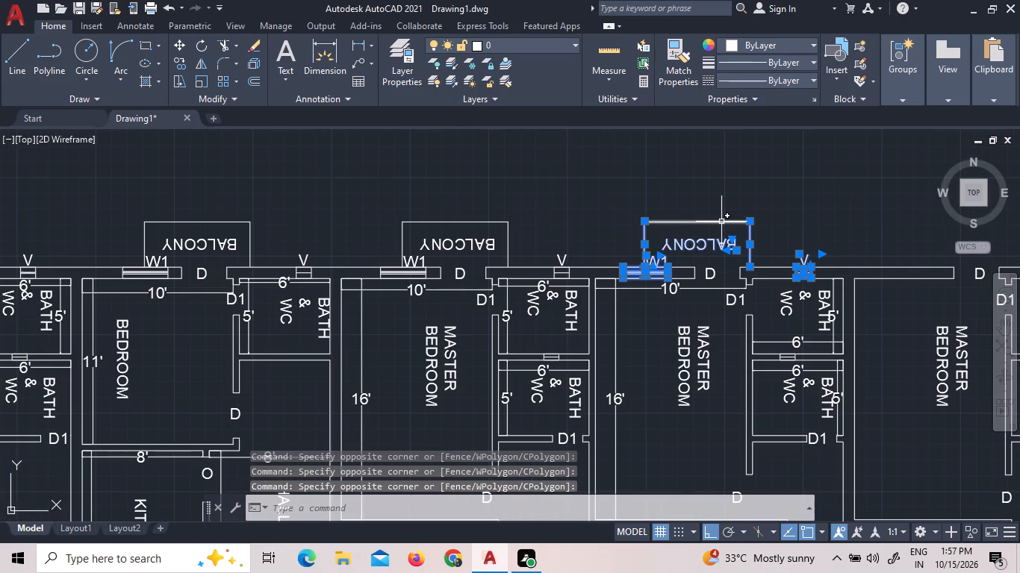
click(721, 222)
right_click(691, 191)
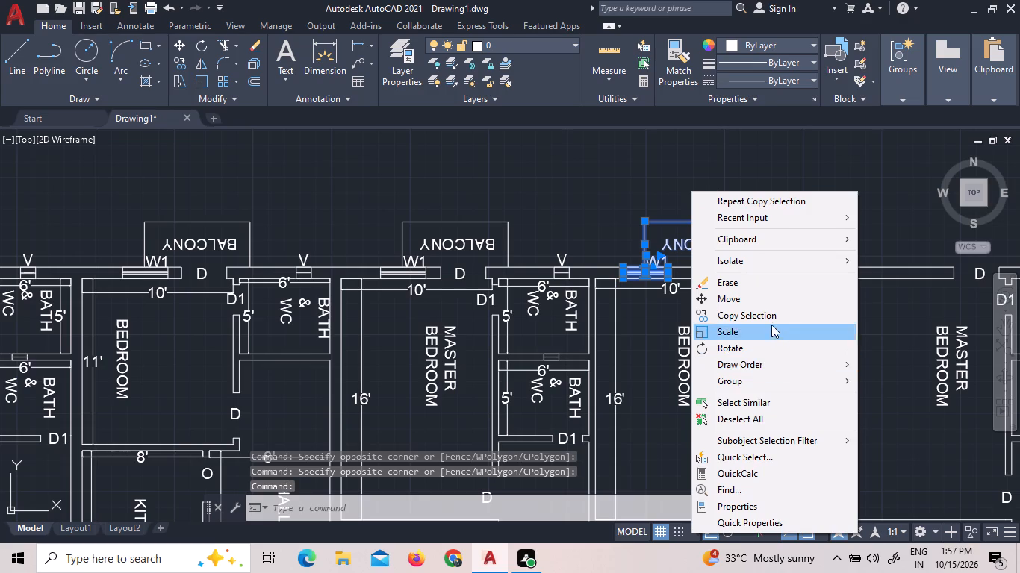
click(767, 313)
scroll(819, 273, up, 2)
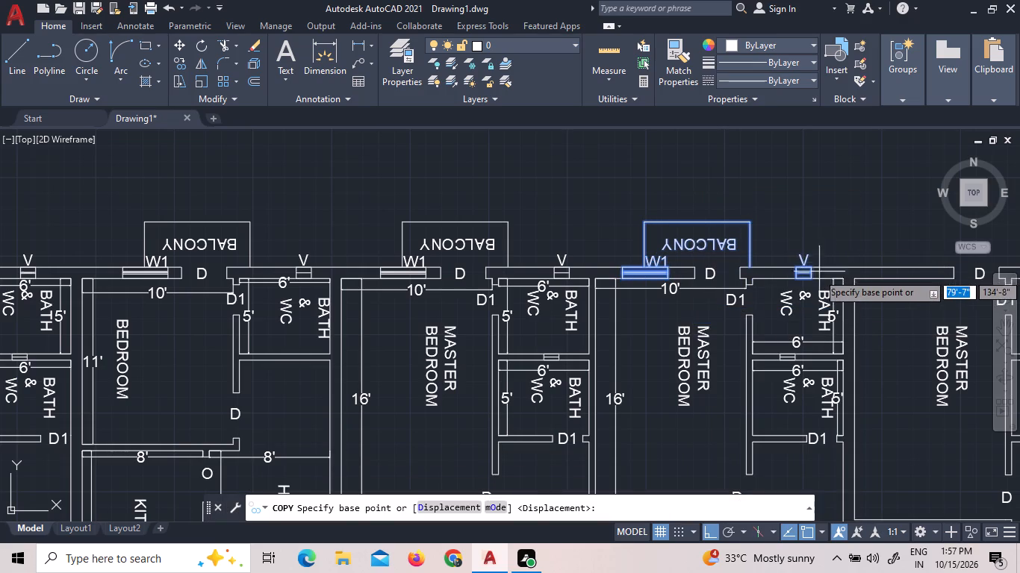
scroll(818, 273, up, 1)
click(788, 267)
scroll(520, 219, down, 4)
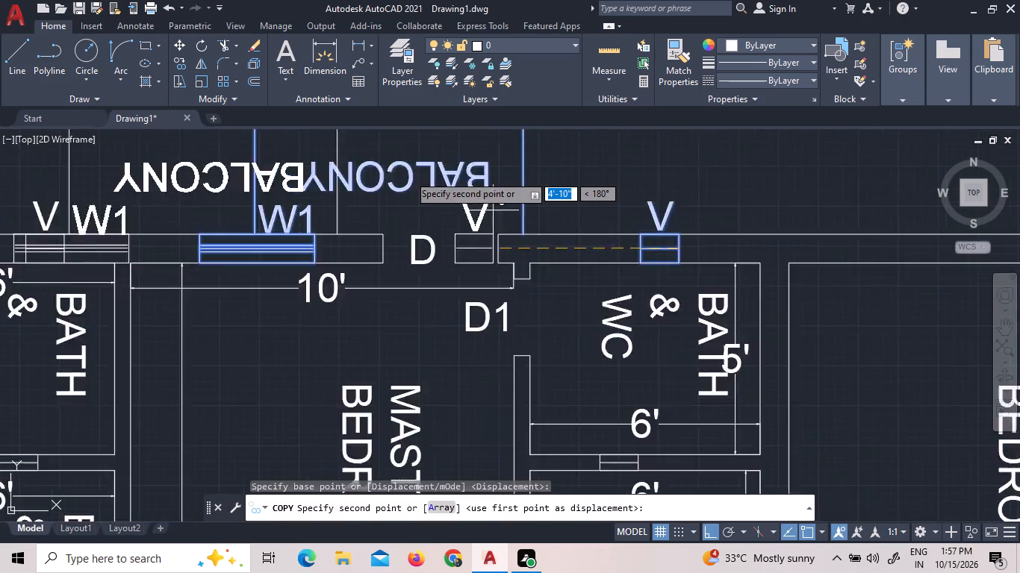
scroll(394, 169, down, 4)
scroll(556, 192, up, 3)
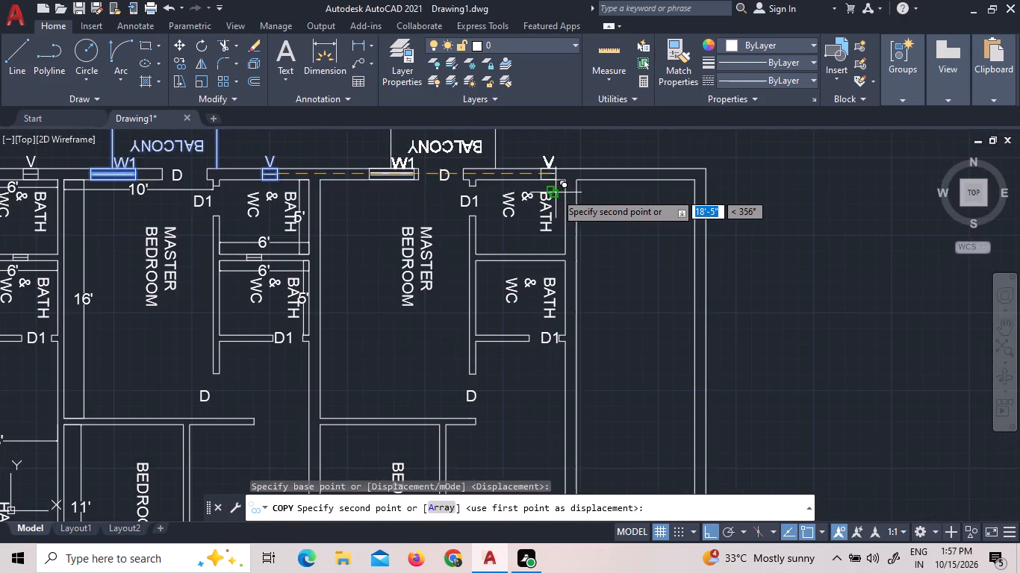
scroll(556, 192, up, 2)
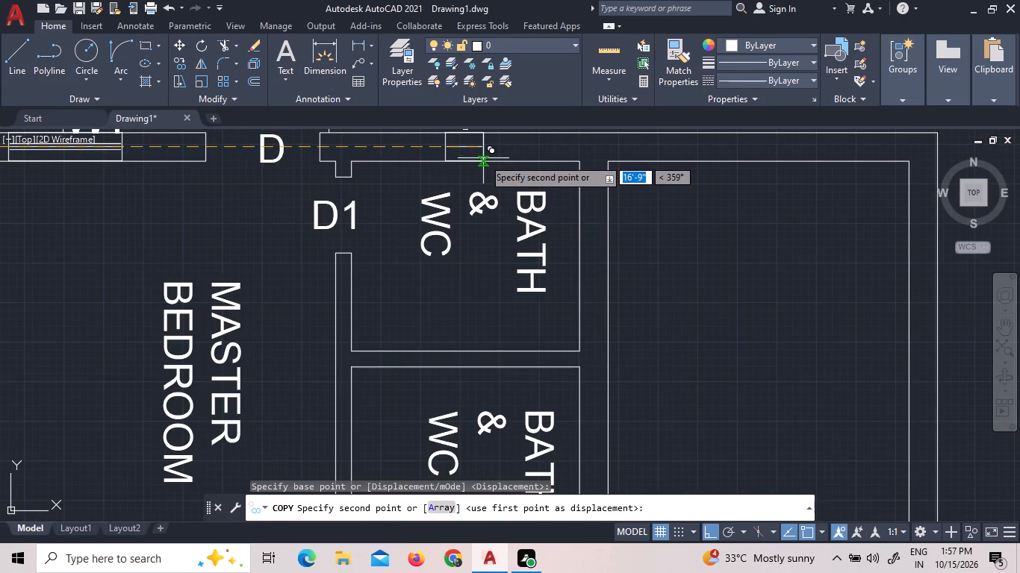
scroll(483, 158, up, 1)
scroll(483, 158, down, 7)
scroll(466, 170, up, 3)
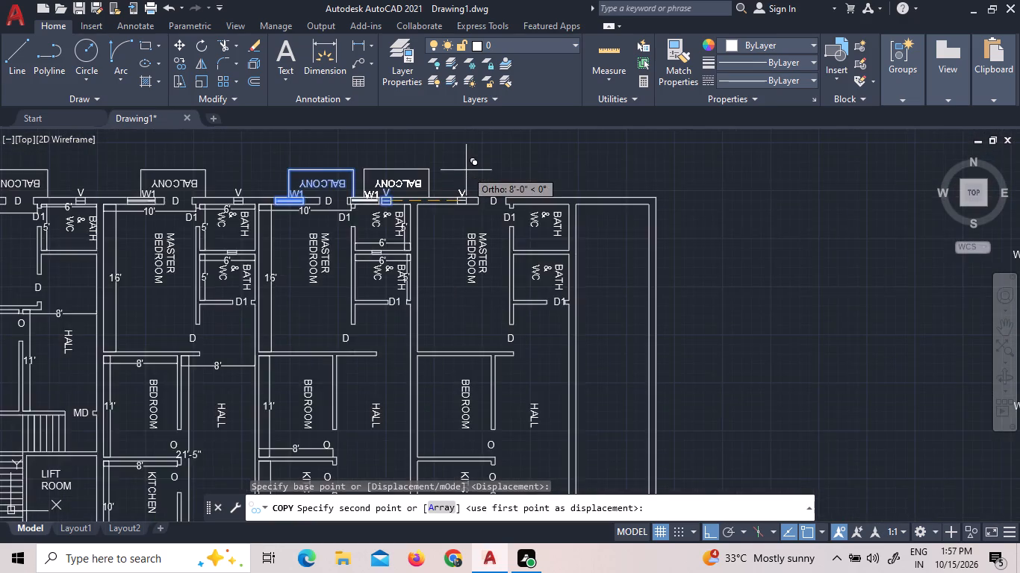
scroll(466, 170, up, 4)
scroll(606, 231, down, 4)
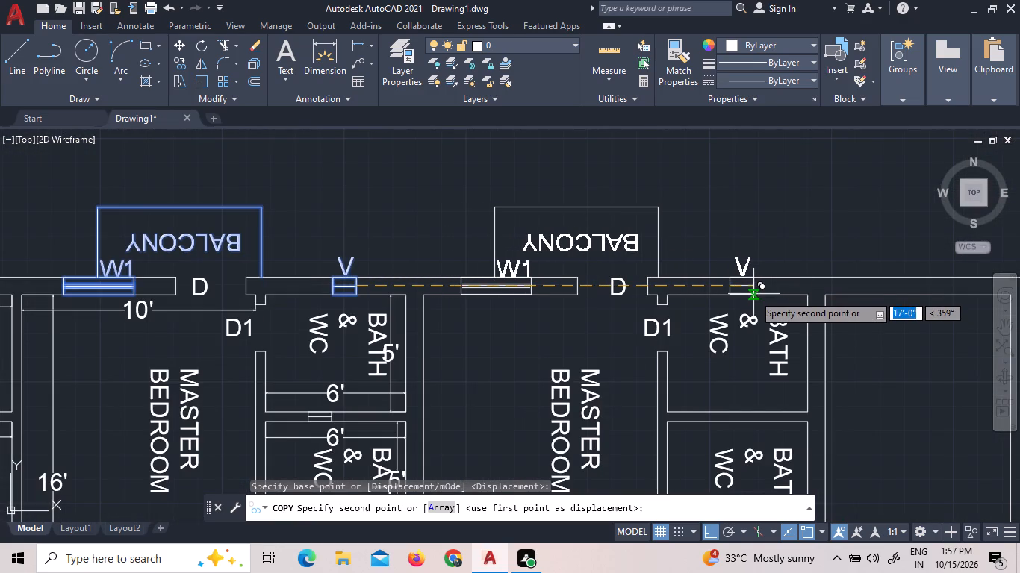
scroll(753, 294, up, 3)
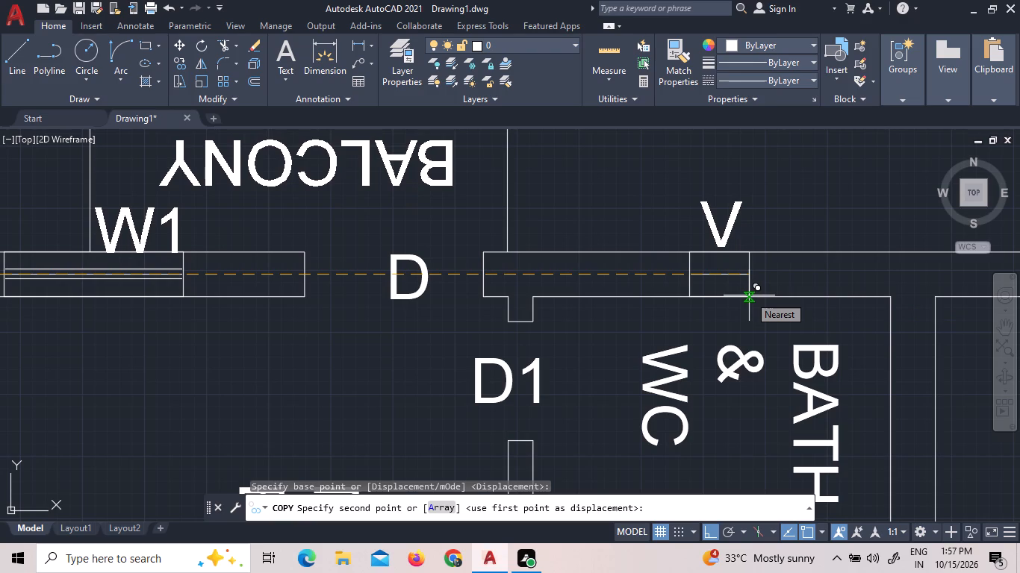
click(749, 295)
right_click(771, 203)
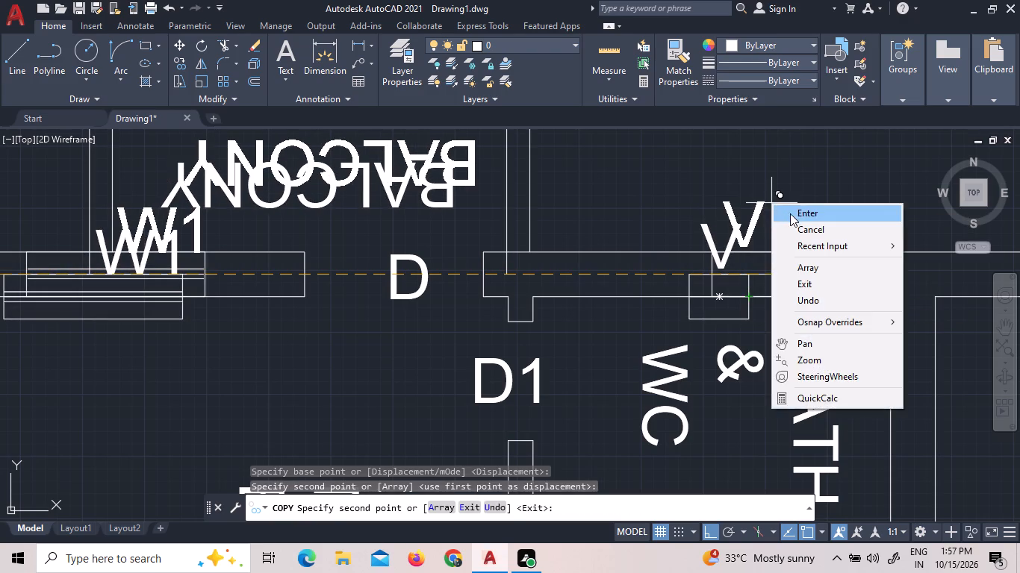
click(797, 217)
Move the end unit's copied ventilator and its V label north so the ventilator's lower edge sits on the top wall's inner face.
click(766, 287)
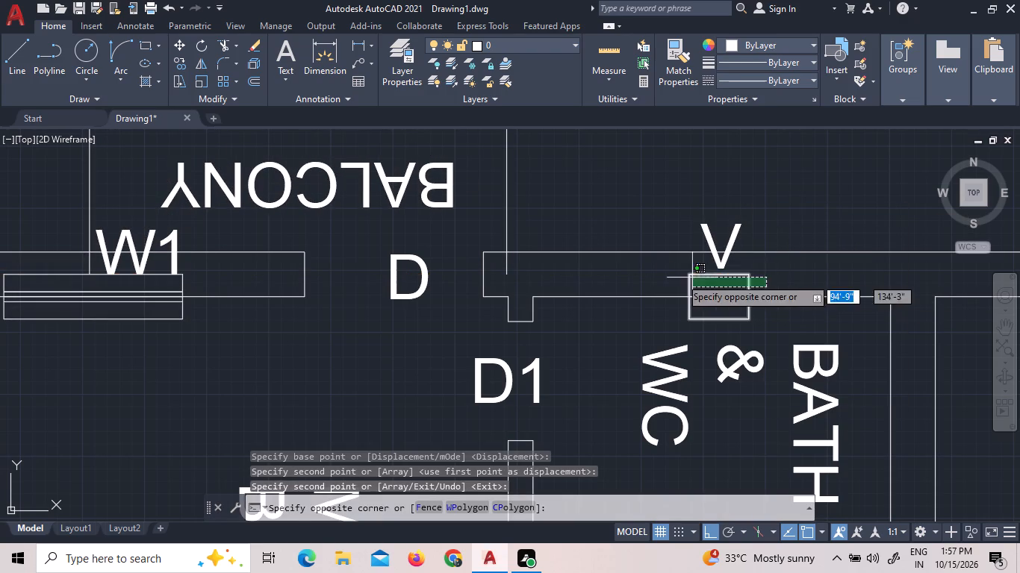
click(644, 260)
right_click(644, 260)
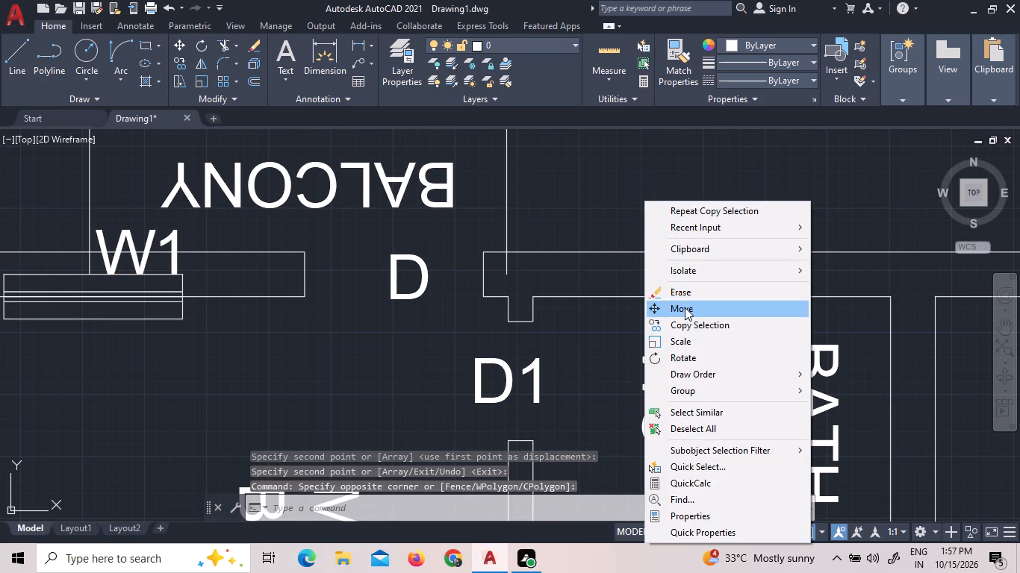
click(685, 307)
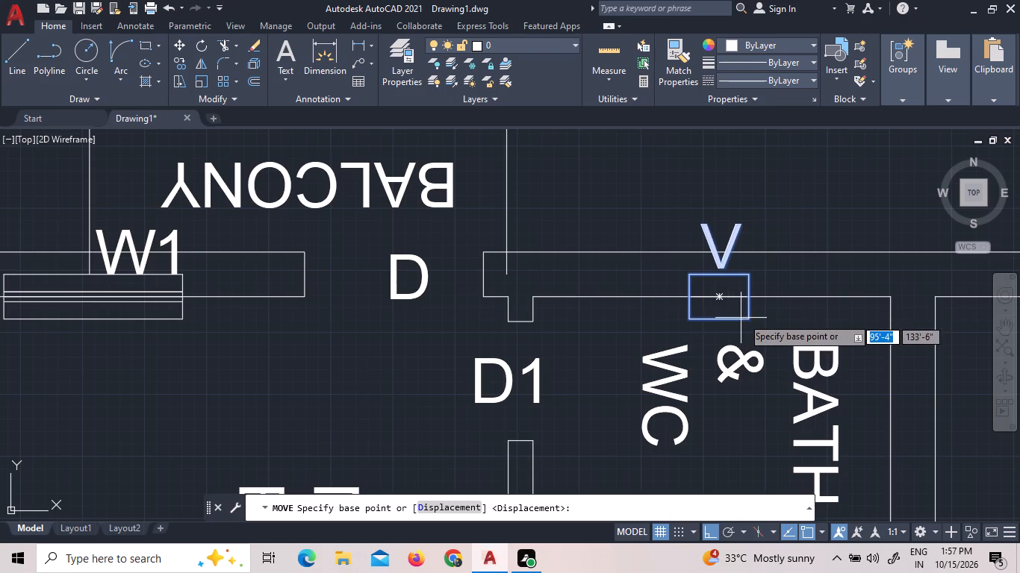
click(748, 319)
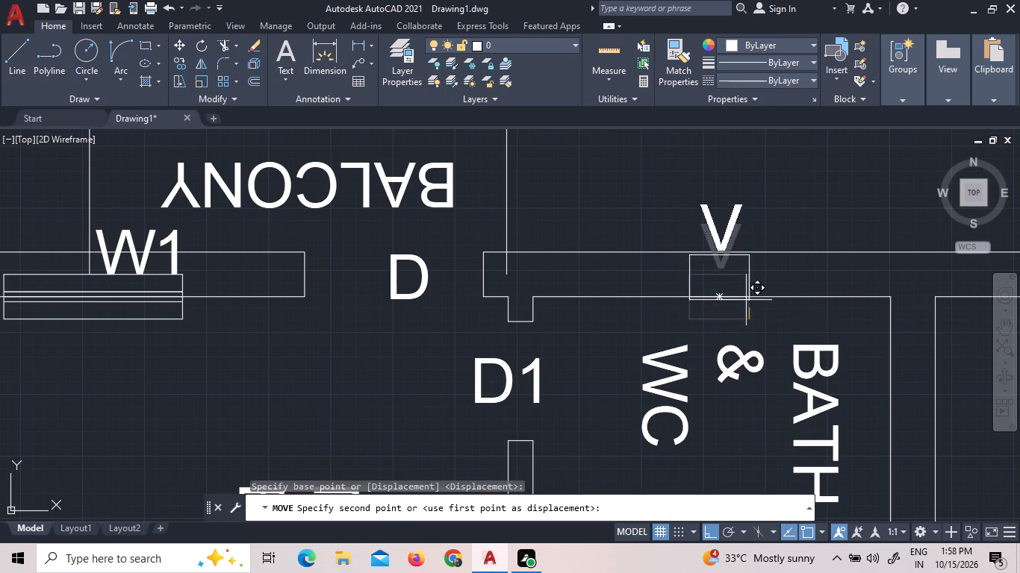
click(748, 298)
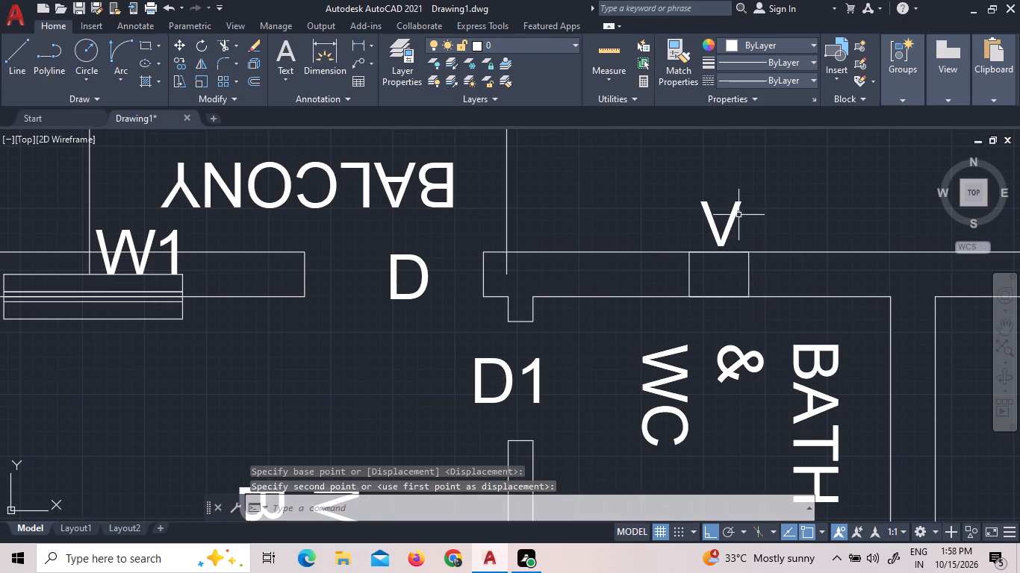
Move the ventilator's line lying on the wall's inner face about 5" north to the middle of the ventilator.
click(720, 295)
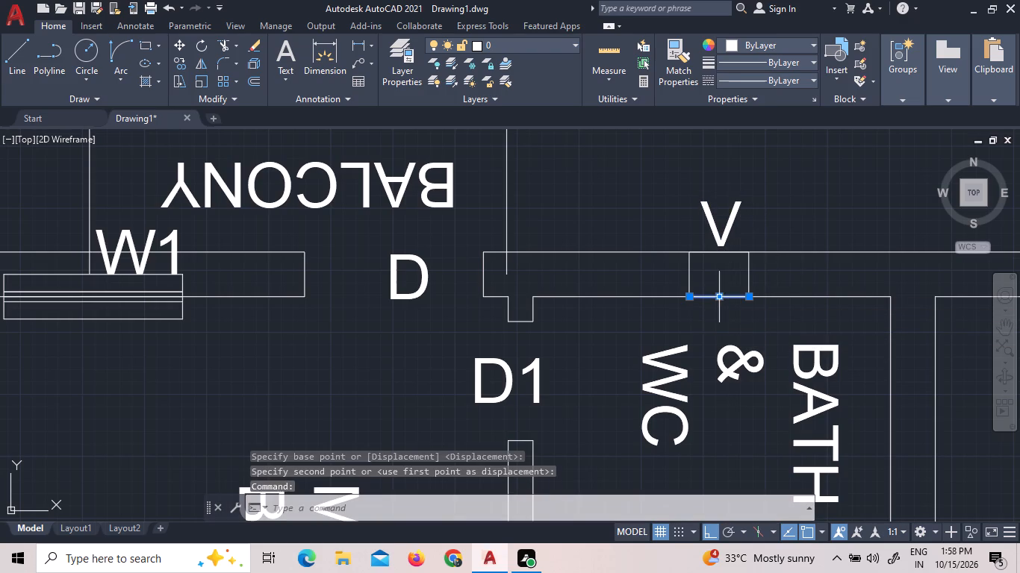
right_click(718, 286)
click(737, 289)
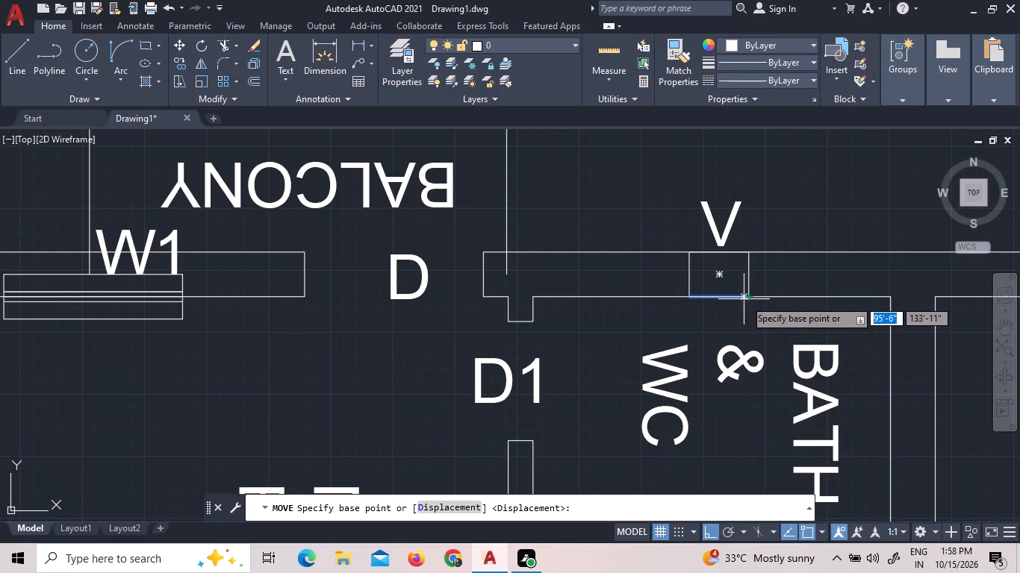
click(753, 299)
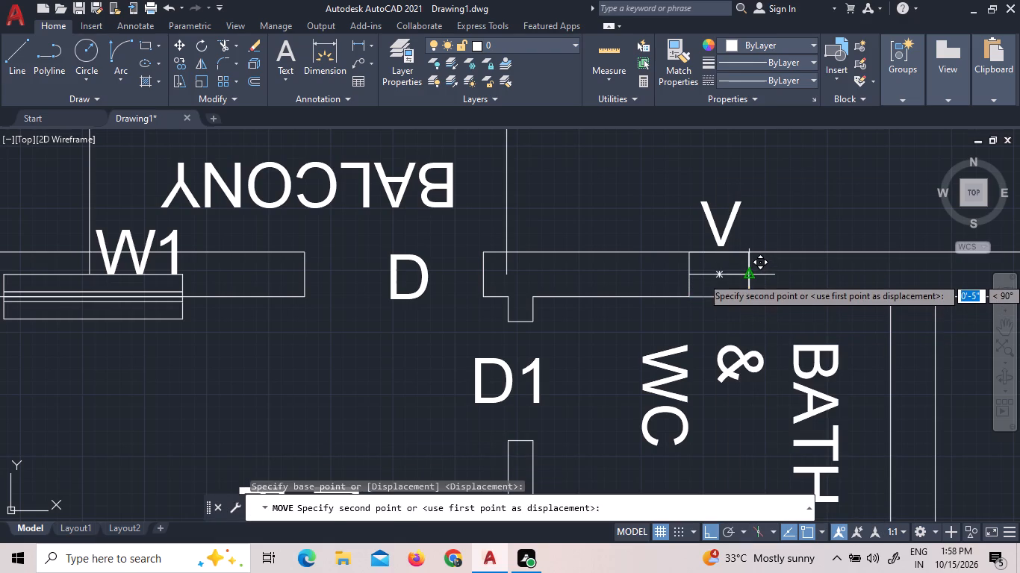
click(750, 277)
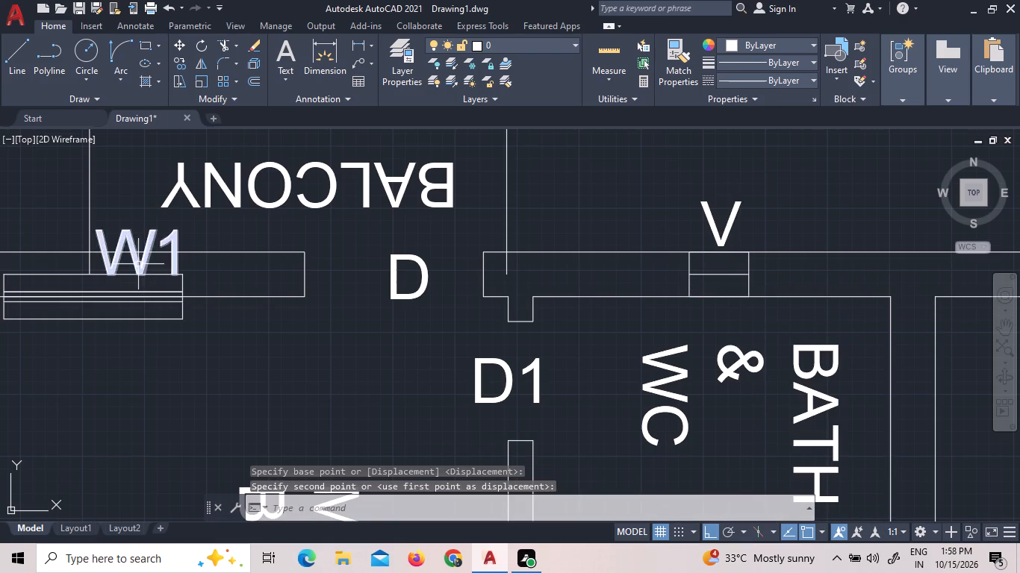
Move the end unit's copied W1 window, balcony outline and their labels about 5" north so the window's lower edge meets the wall's inner face.
scroll(119, 275, up, 3)
click(426, 425)
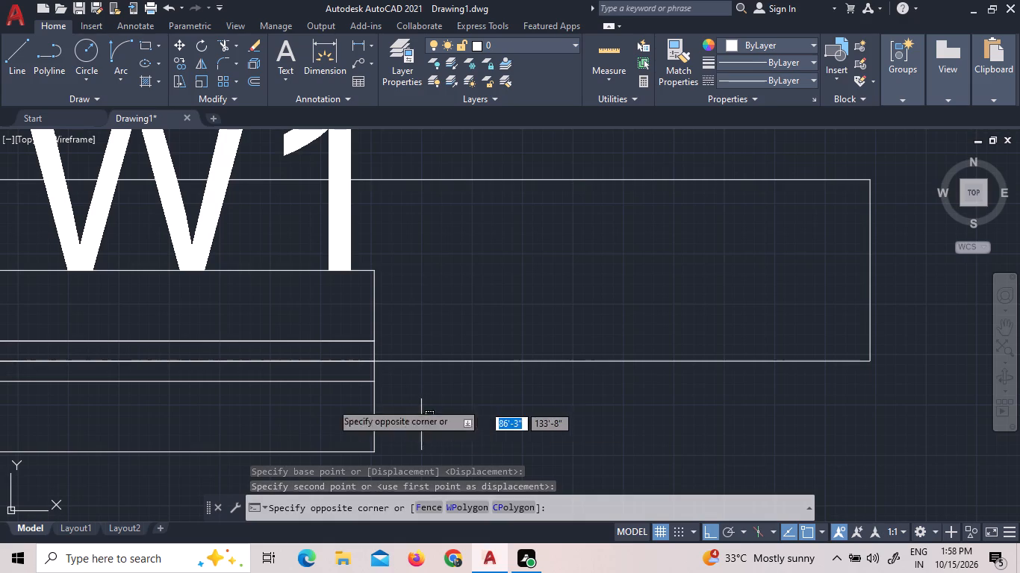
click(202, 366)
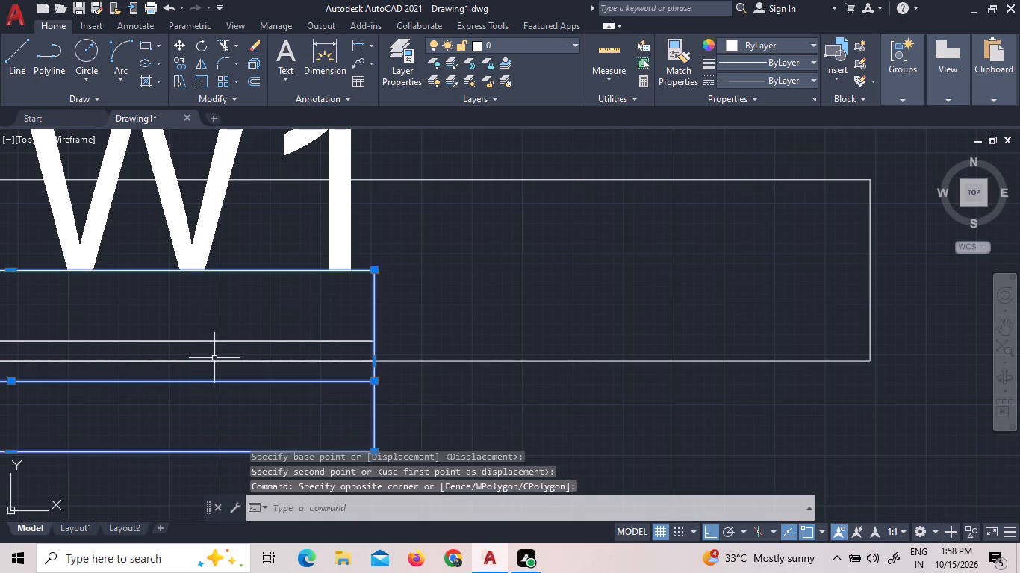
click(214, 362)
click(218, 339)
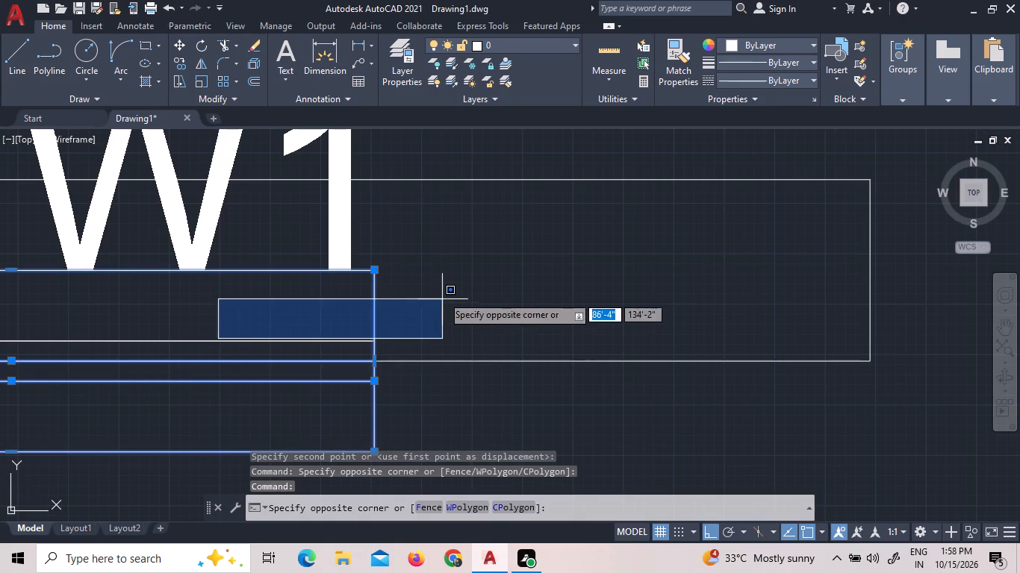
double_click(270, 286)
click(332, 236)
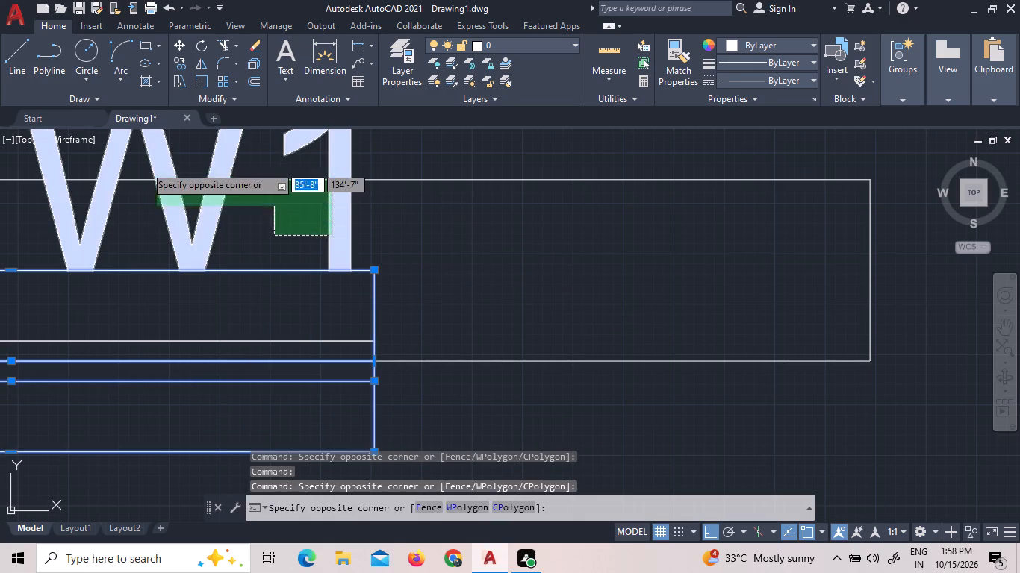
click(133, 192)
scroll(515, 260, down, 4)
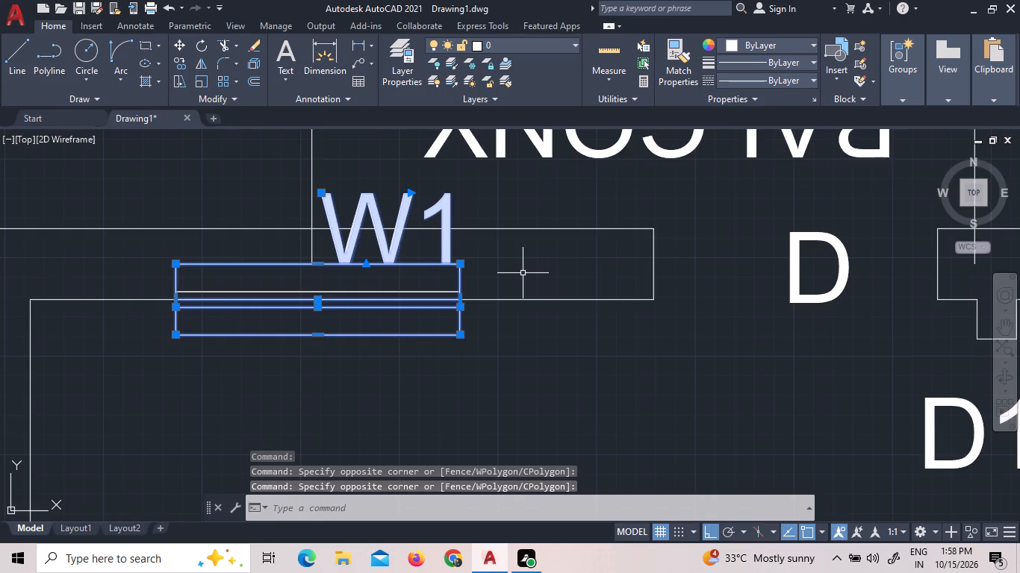
scroll(523, 275, down, 1)
click(367, 171)
double_click(397, 180)
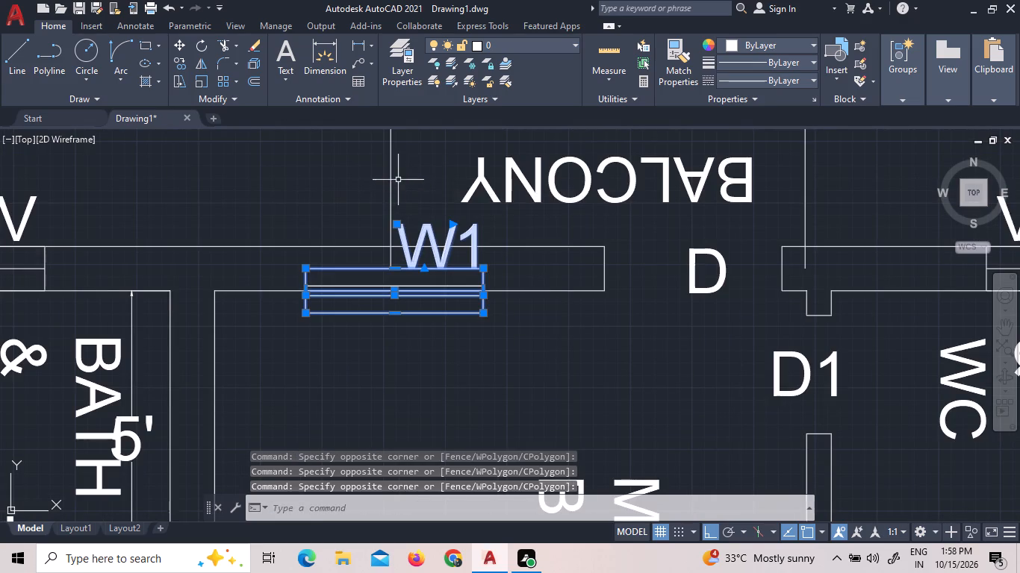
click(370, 175)
click(545, 184)
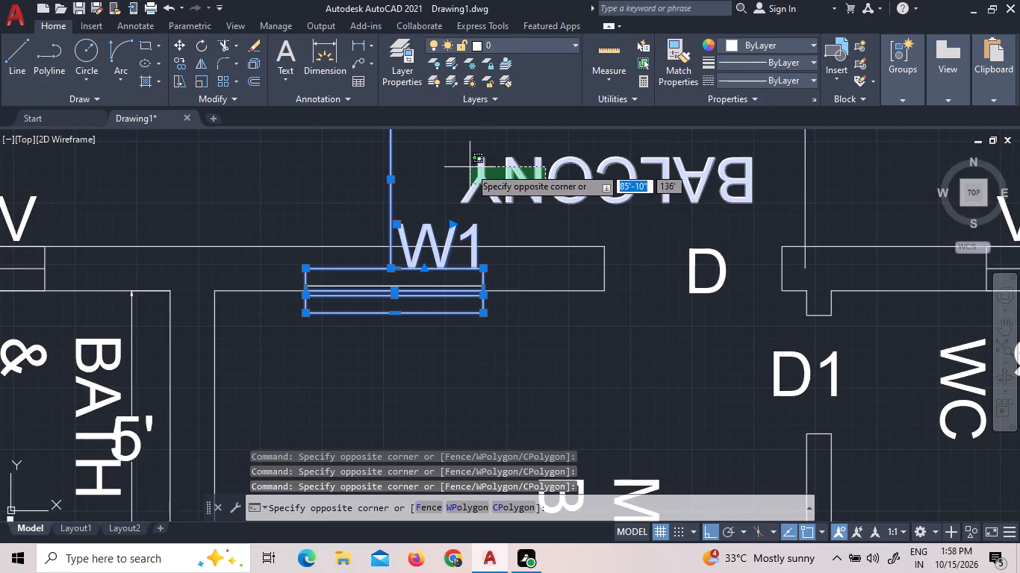
click(470, 167)
scroll(741, 241, down, 2)
click(790, 213)
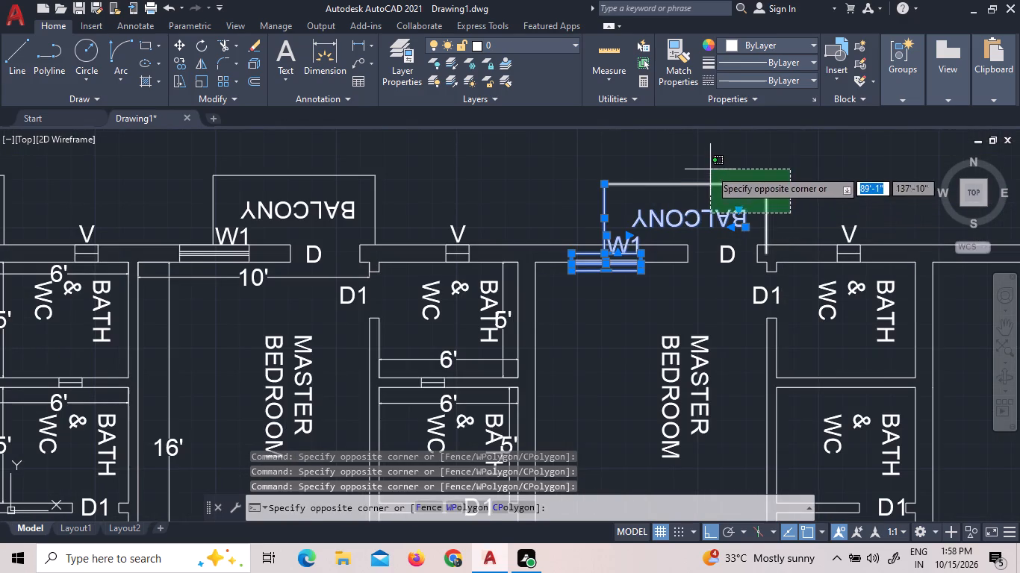
click(708, 166)
right_click(694, 281)
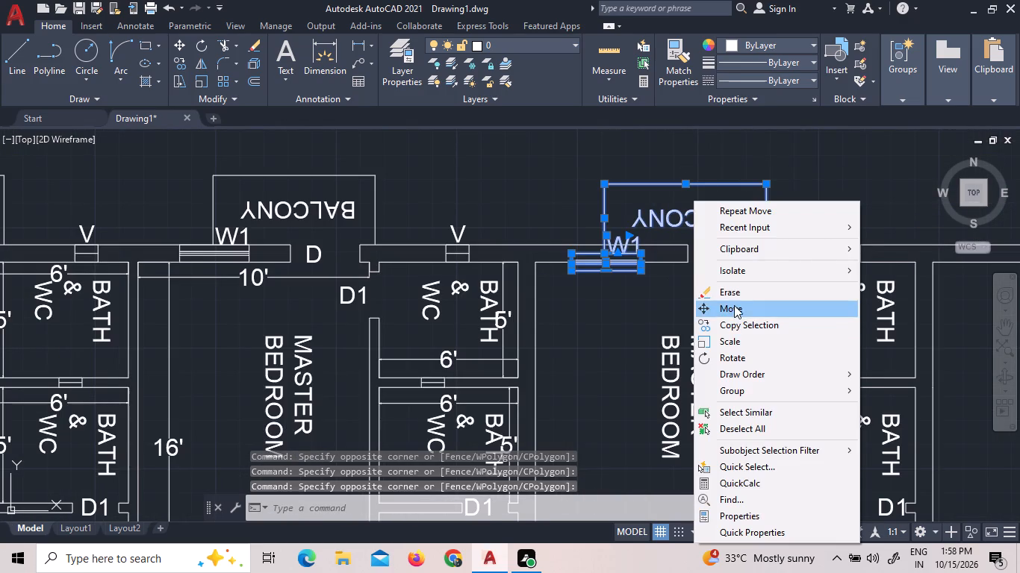
click(733, 304)
scroll(597, 278, up, 3)
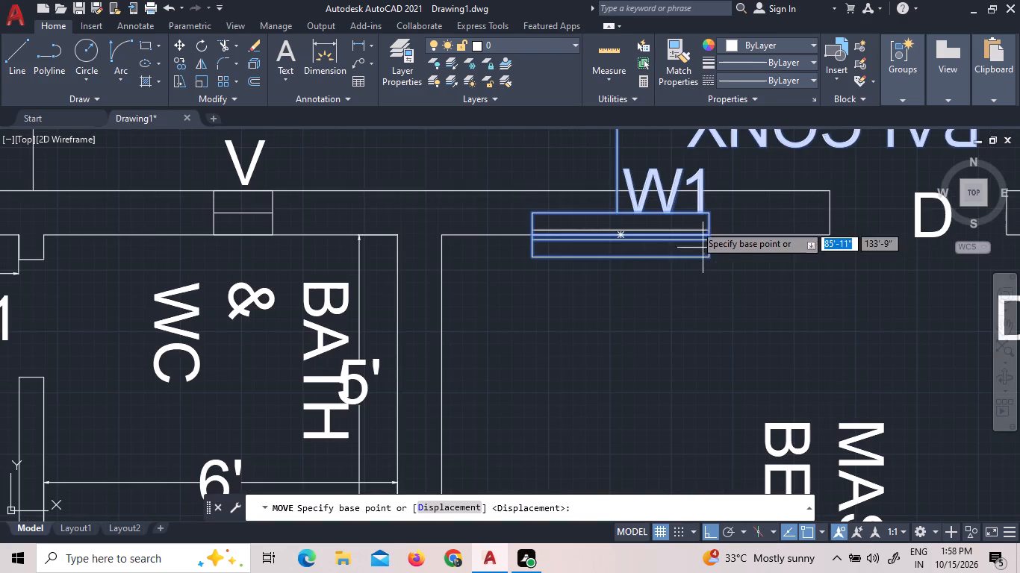
click(709, 257)
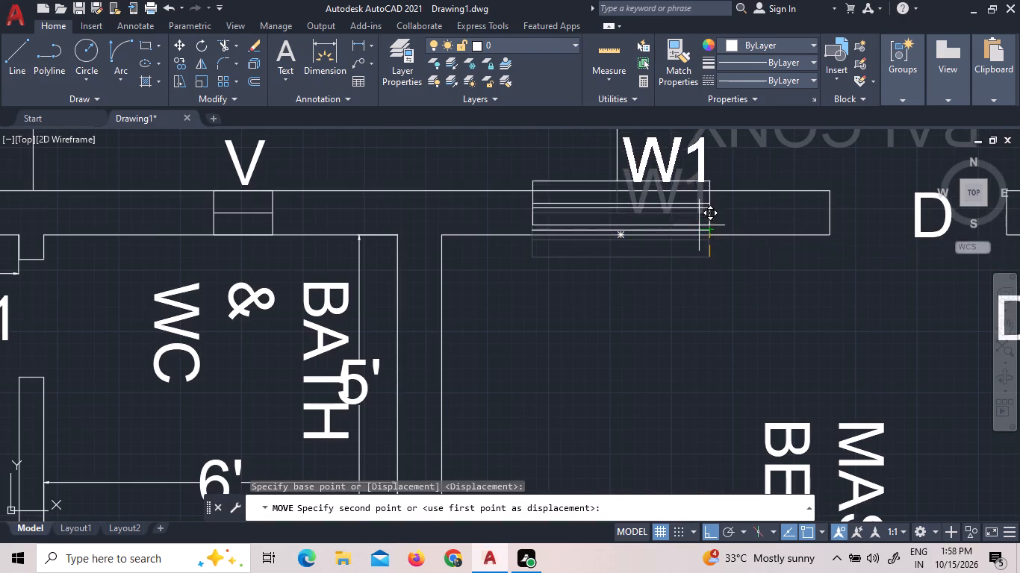
scroll(706, 239, up, 3)
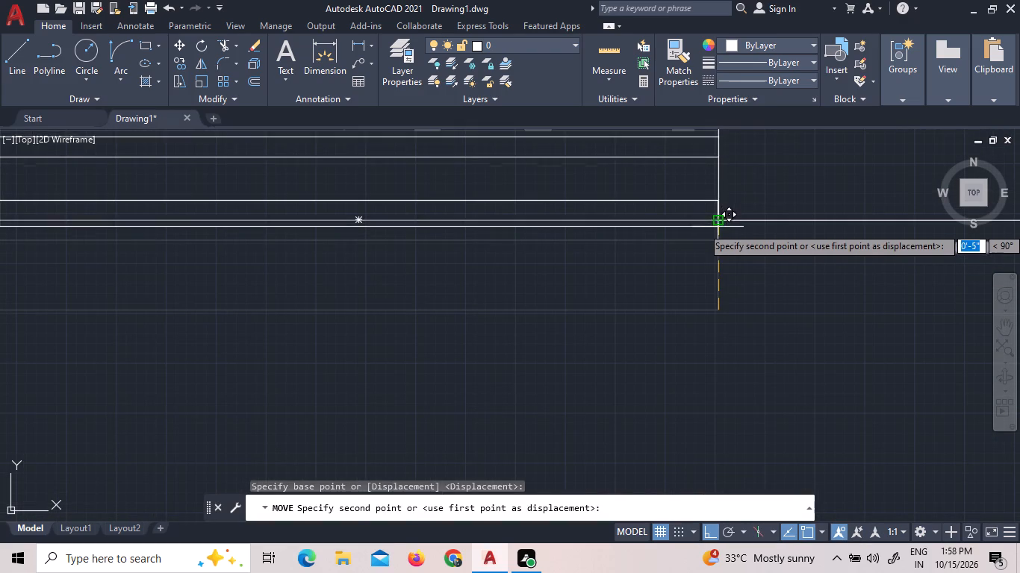
click(723, 222)
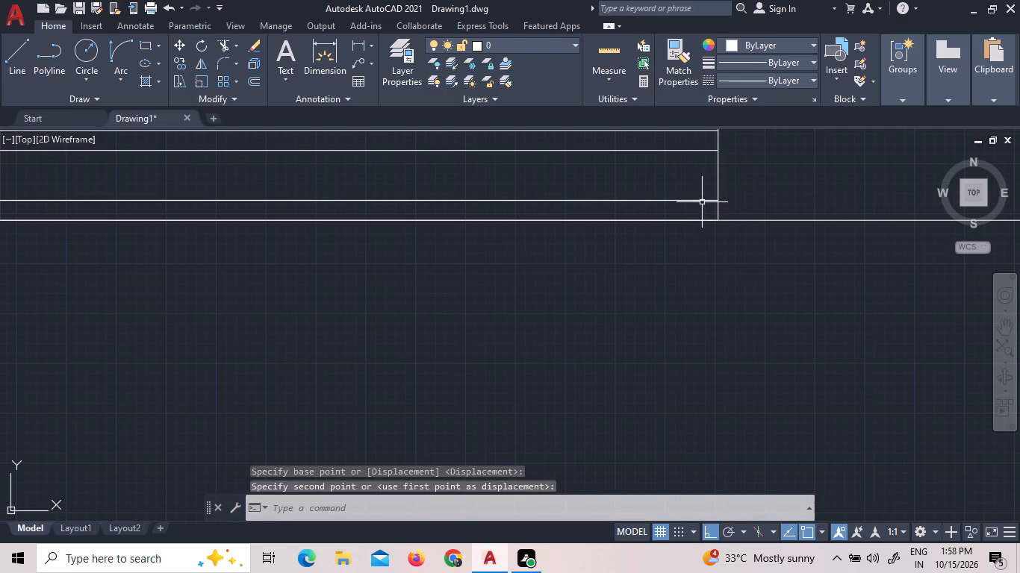
Move the W1 window's leftover pane line about 4" north to complete the three pane lines in the middle of the wall.
click(703, 201)
right_click(703, 201)
click(755, 295)
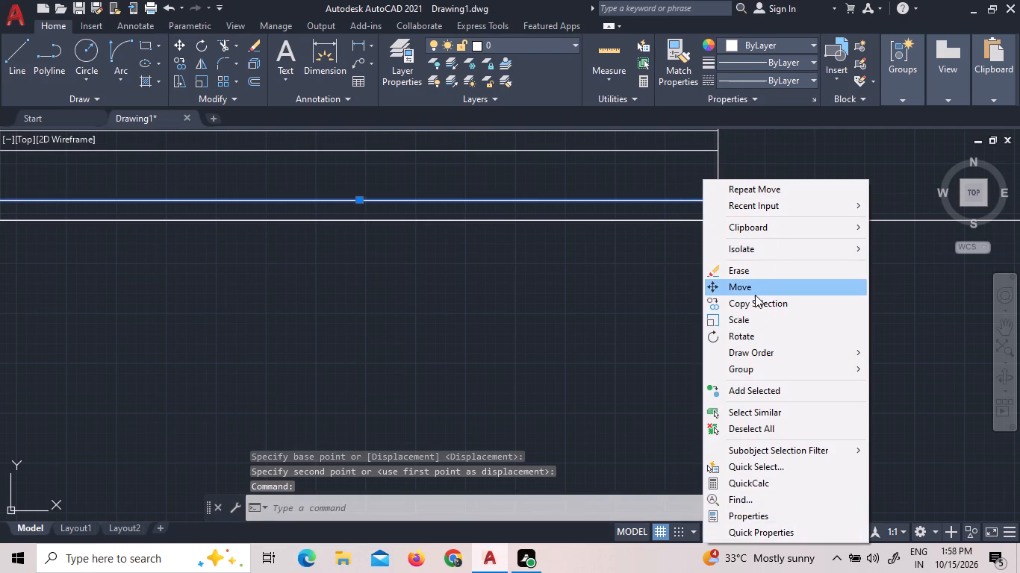
click(714, 204)
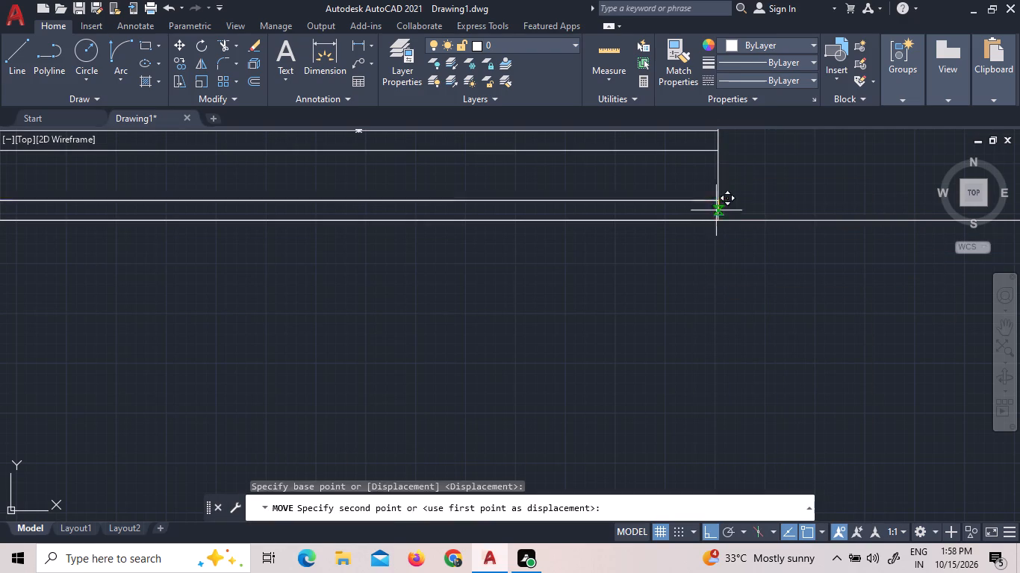
scroll(722, 241, down, 1)
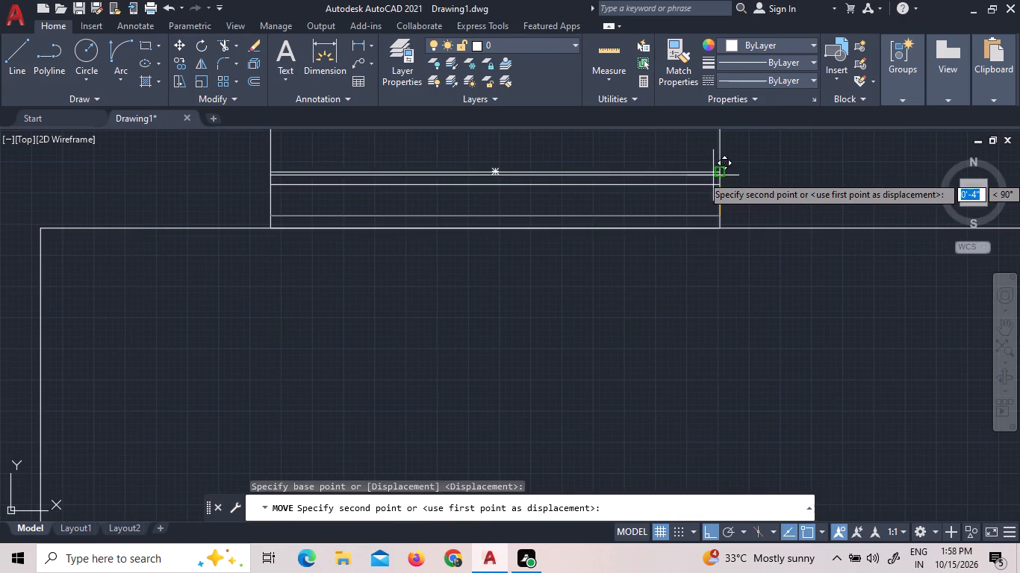
scroll(713, 166, up, 2)
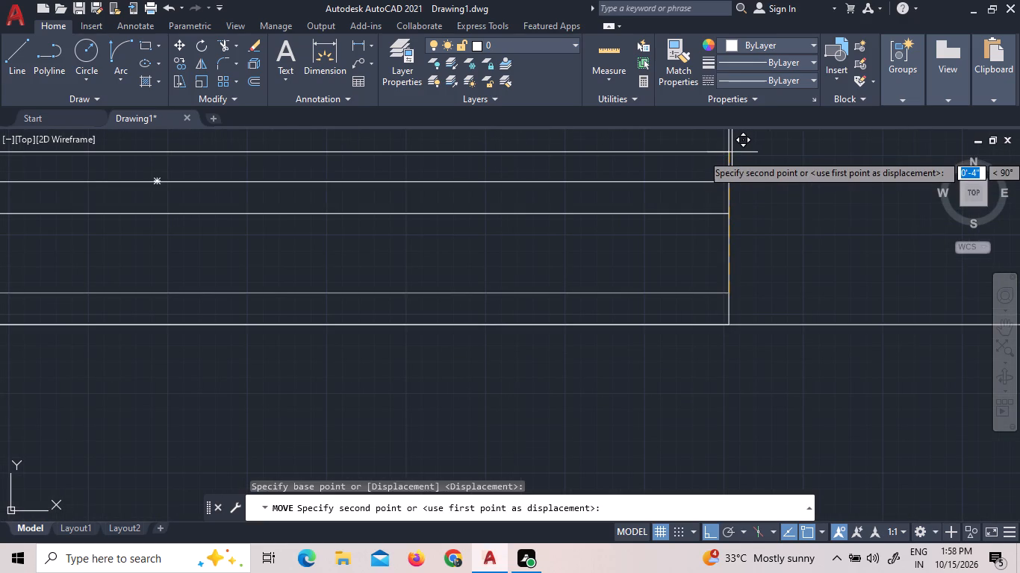
click(728, 155)
scroll(726, 166, down, 2)
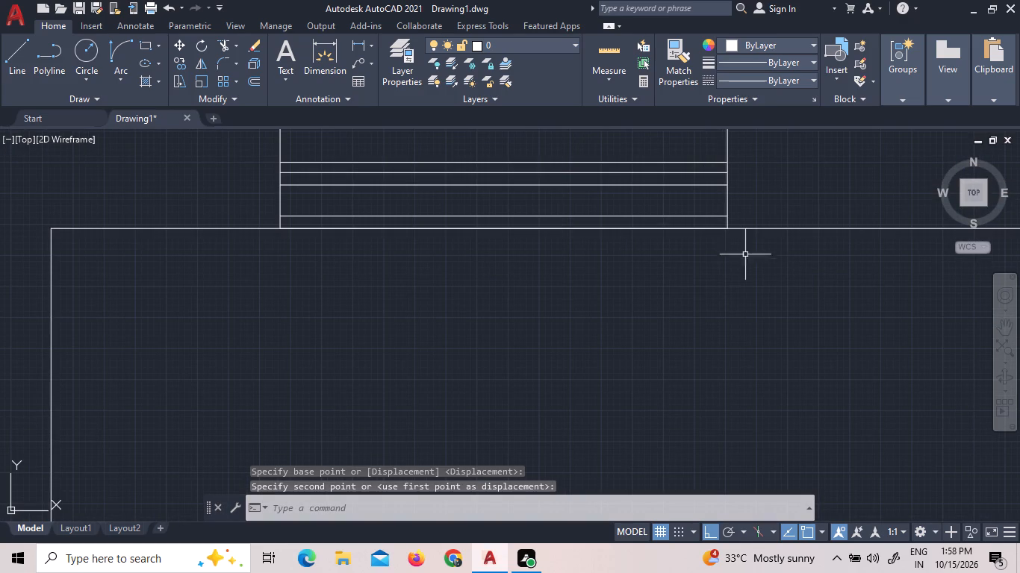
Erase the duplicate pane line left near the inner edge of the end unit's W1 window.
scroll(539, 237, down, 1)
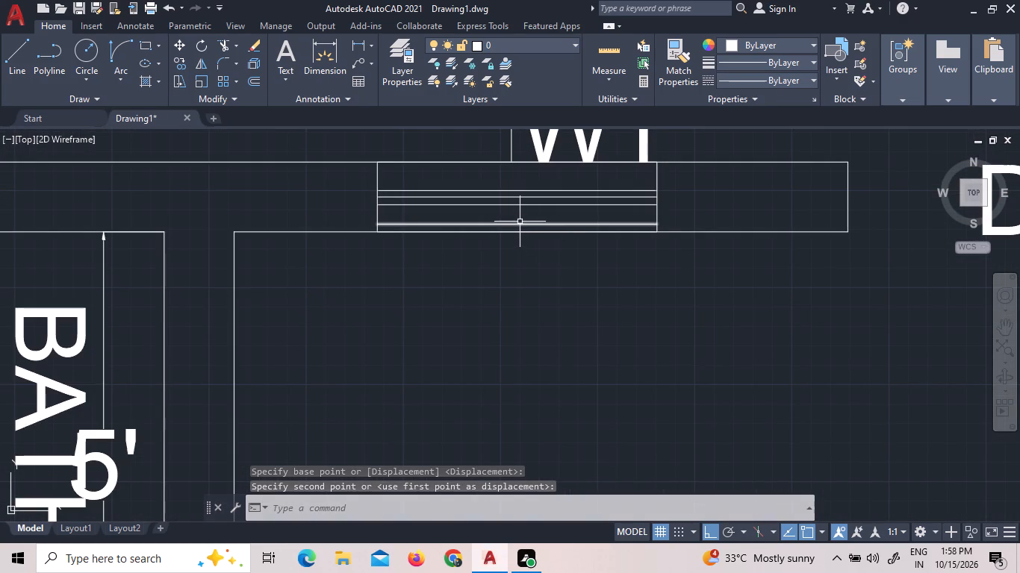
click(520, 222)
click(511, 226)
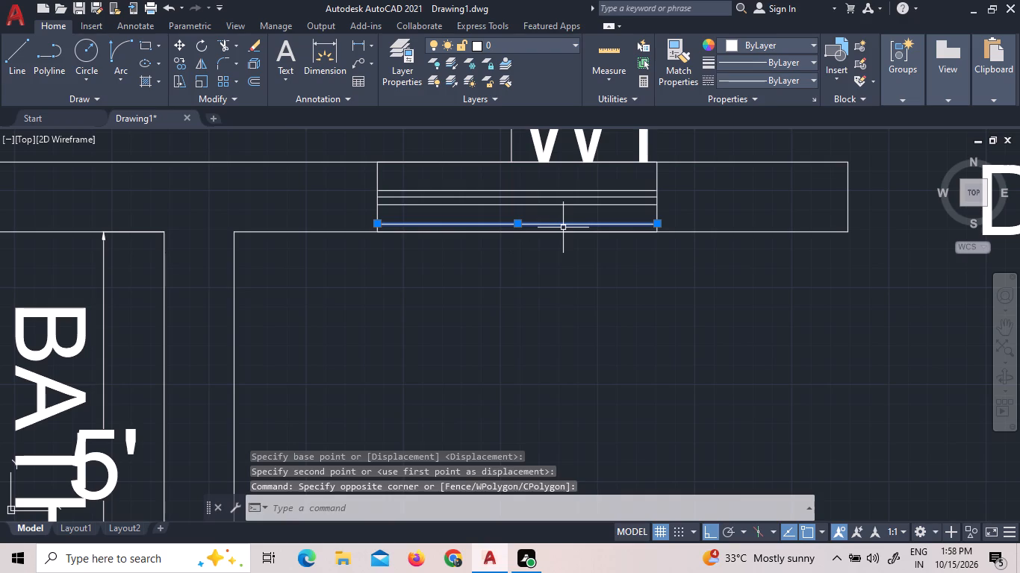
key(Delete)
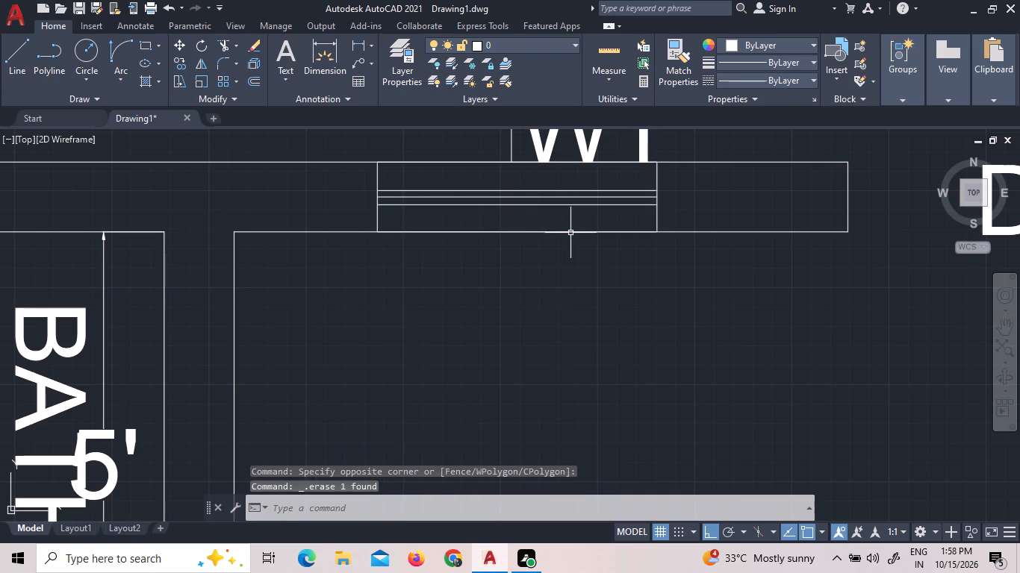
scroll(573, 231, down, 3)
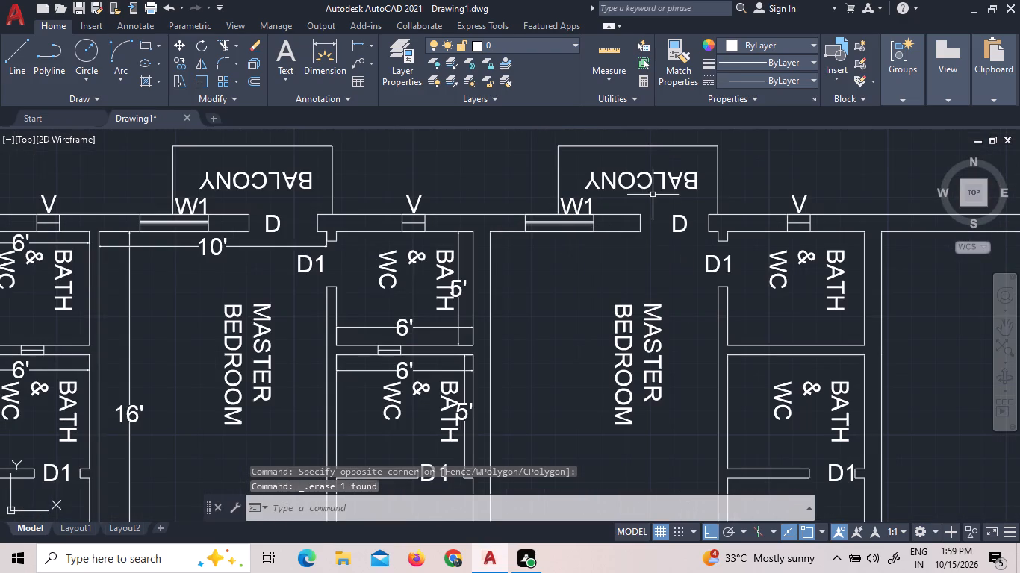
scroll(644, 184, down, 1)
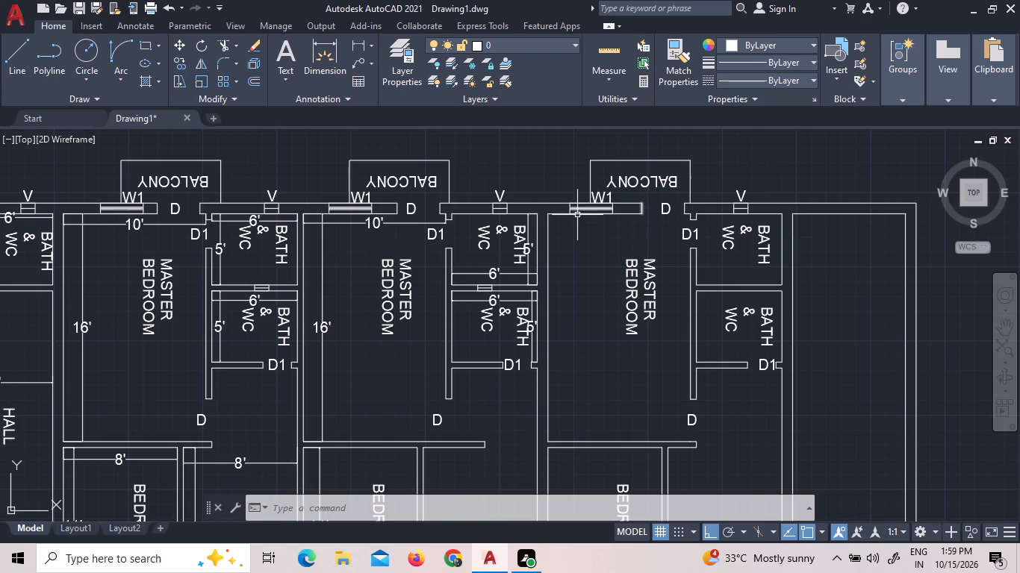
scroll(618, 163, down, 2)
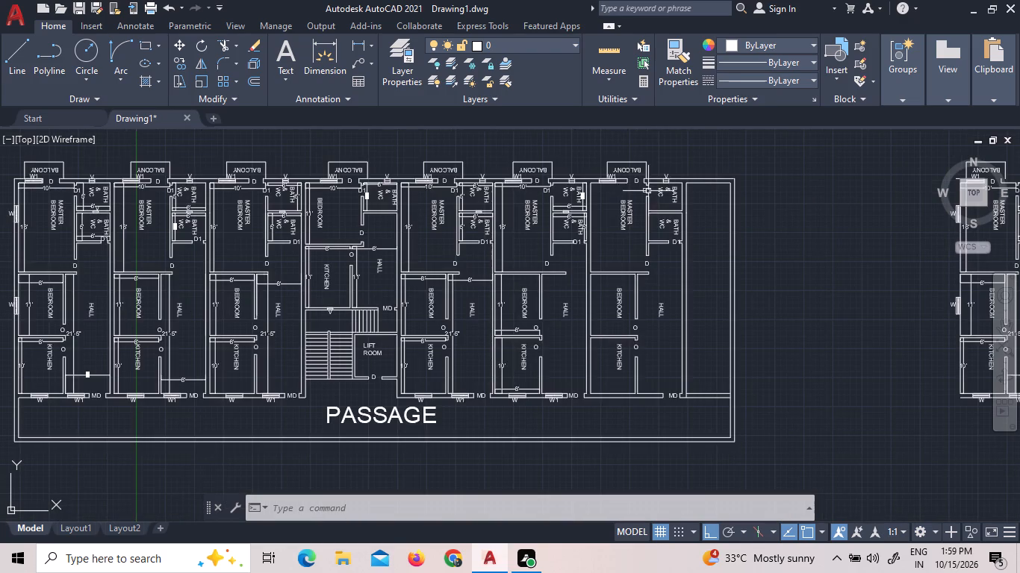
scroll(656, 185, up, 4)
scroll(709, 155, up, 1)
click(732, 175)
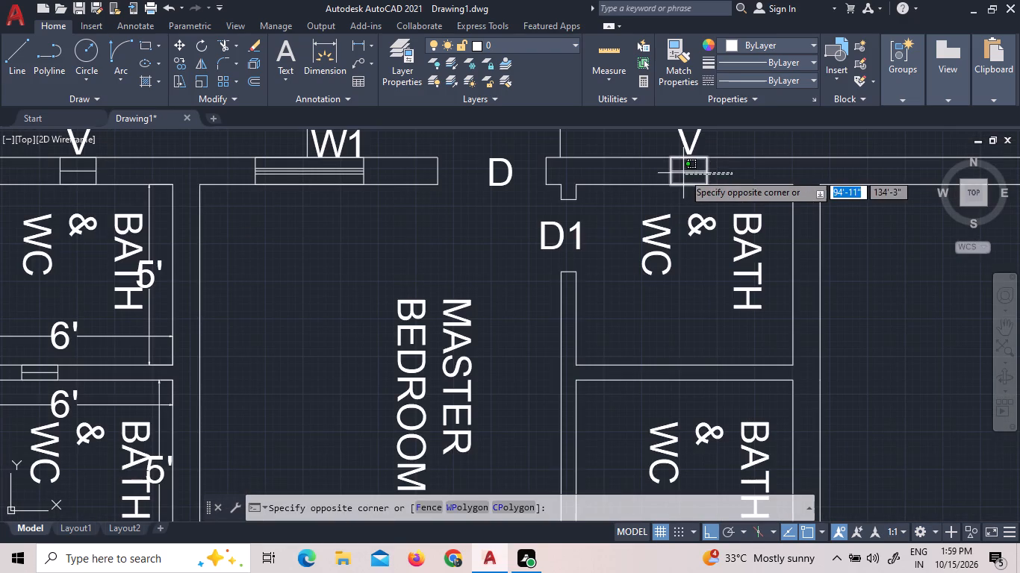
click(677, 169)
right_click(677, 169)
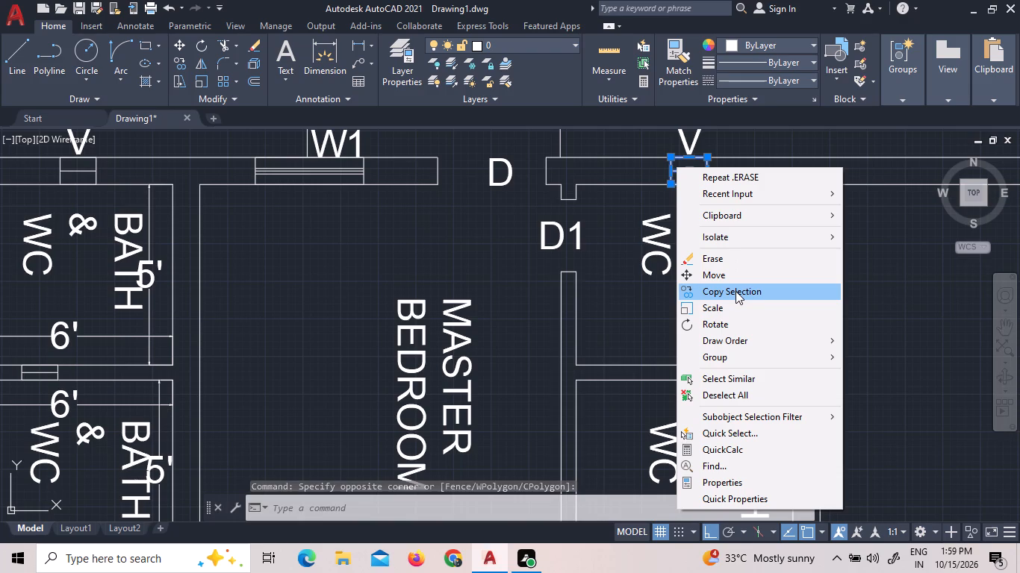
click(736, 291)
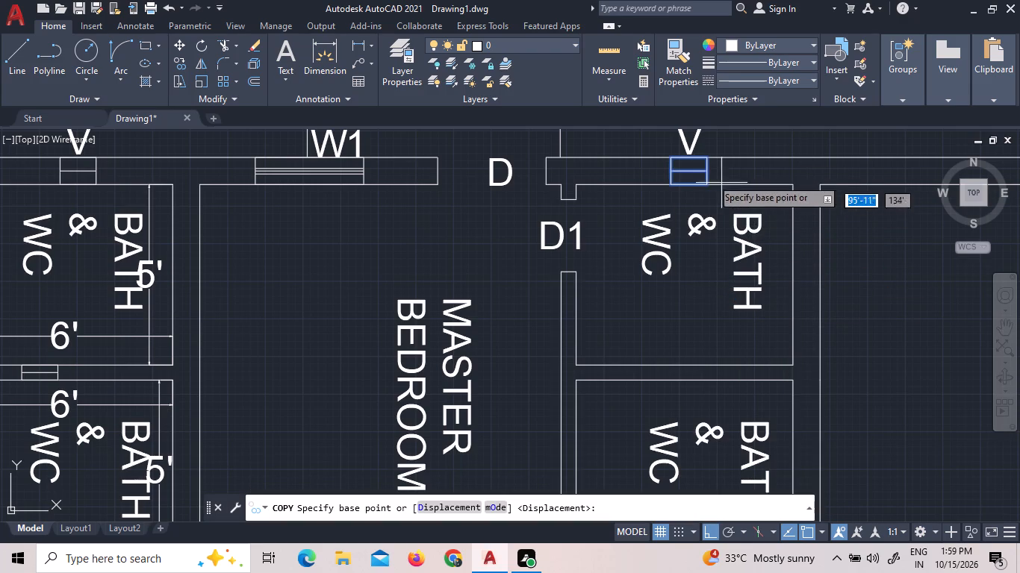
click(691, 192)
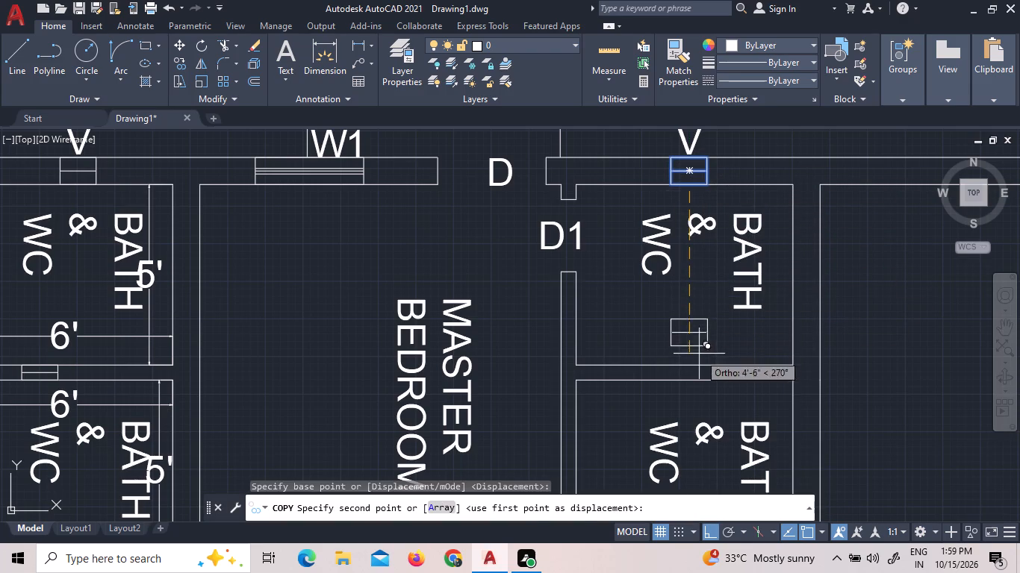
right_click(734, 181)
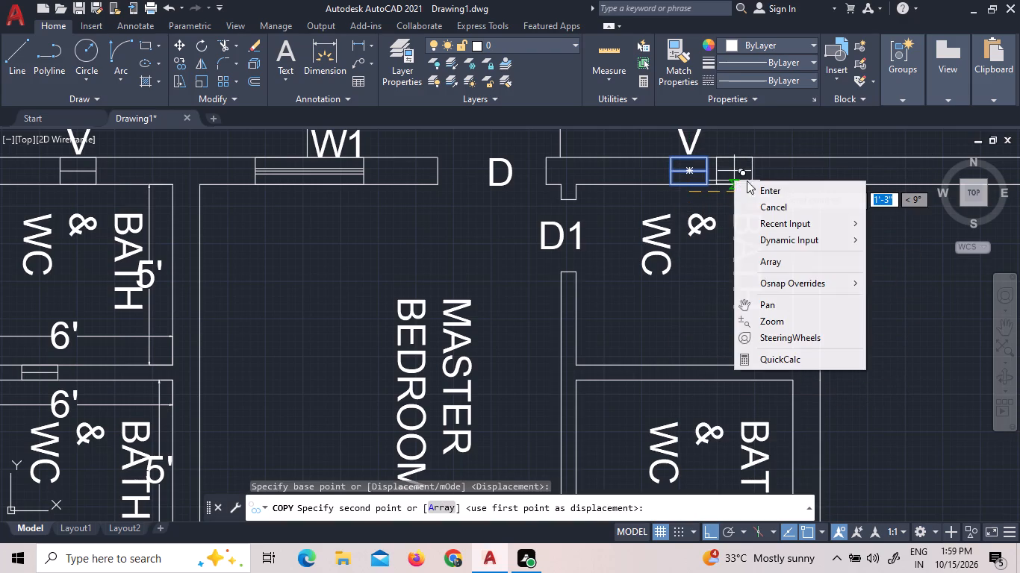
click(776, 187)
Copy the neighbouring unit's ventilator between its two bathrooms straight east into the partition between the end unit's two bathrooms.
scroll(25, 379, up, 3)
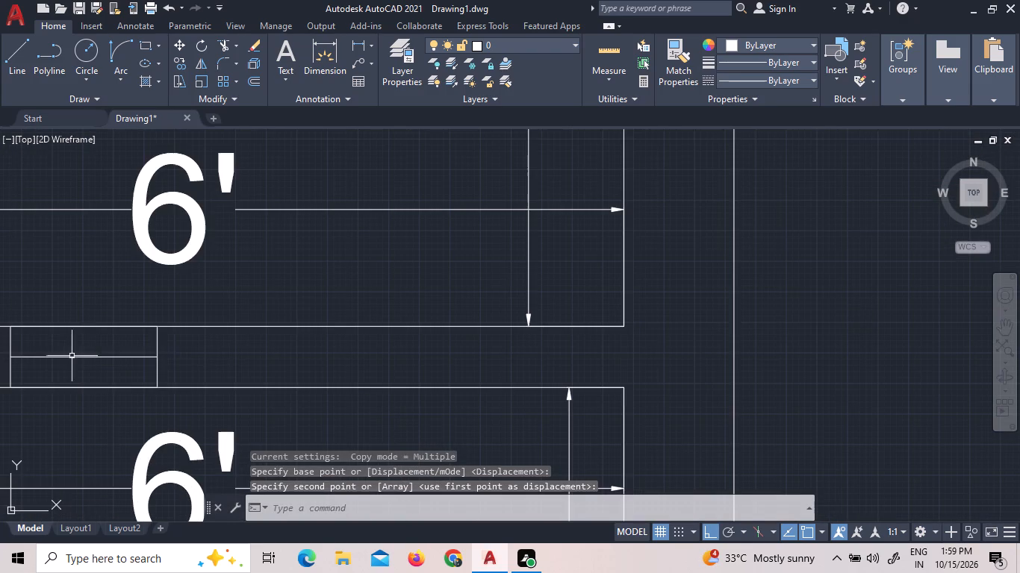
click(189, 369)
click(1, 348)
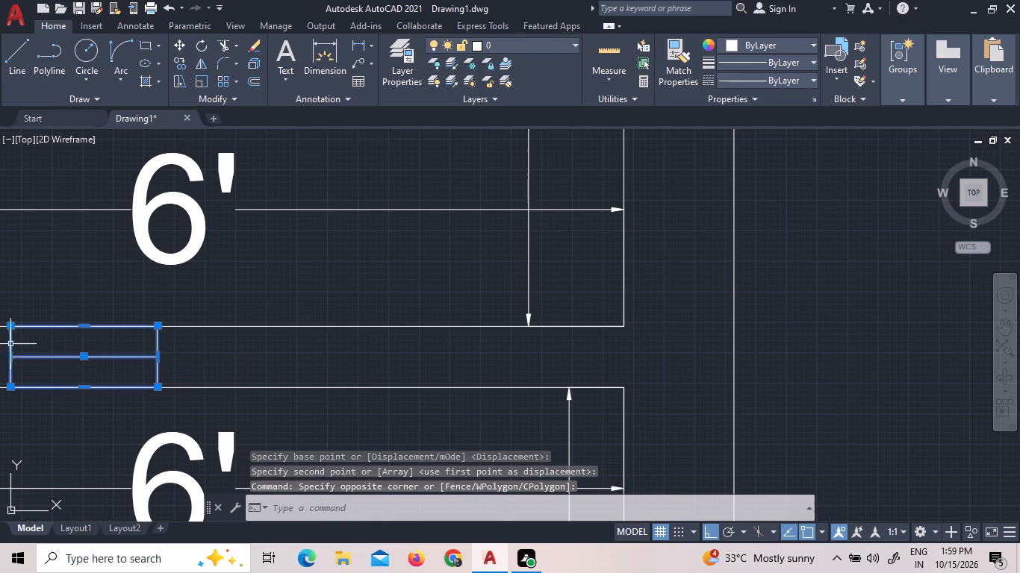
right_click(10, 344)
click(54, 126)
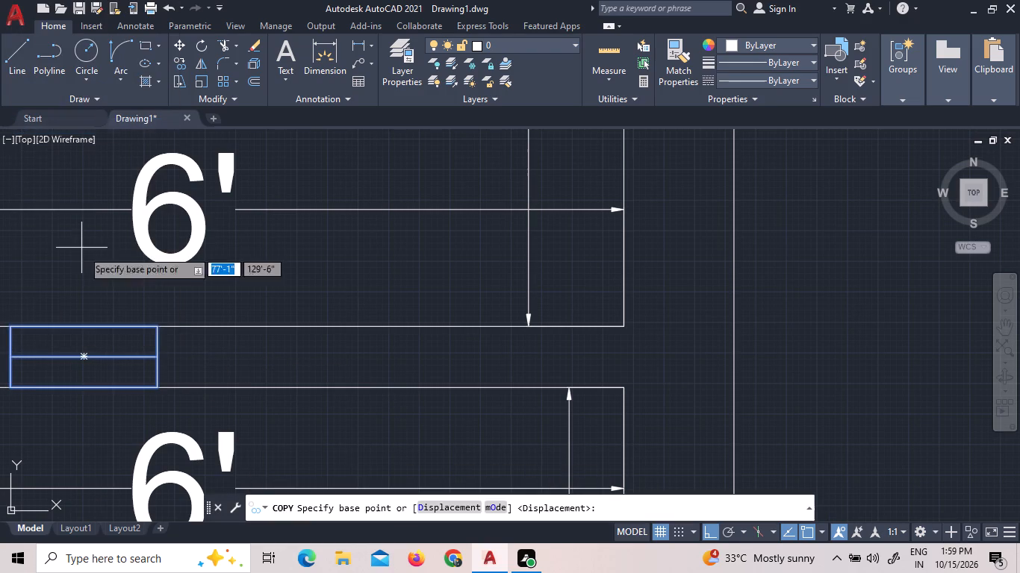
click(155, 358)
scroll(263, 325, down, 4)
scroll(191, 284, down, 4)
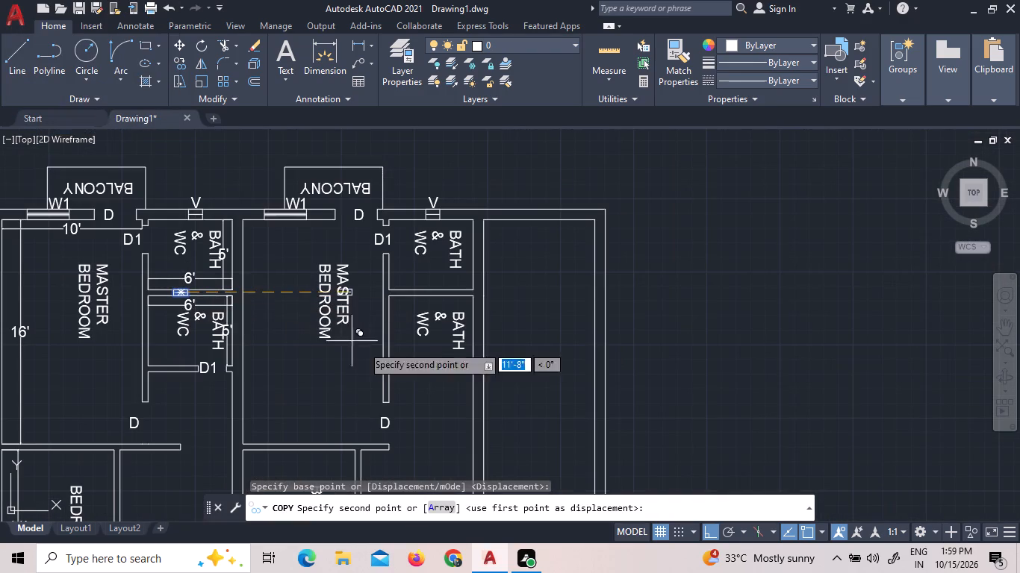
scroll(378, 345, up, 2)
click(522, 325)
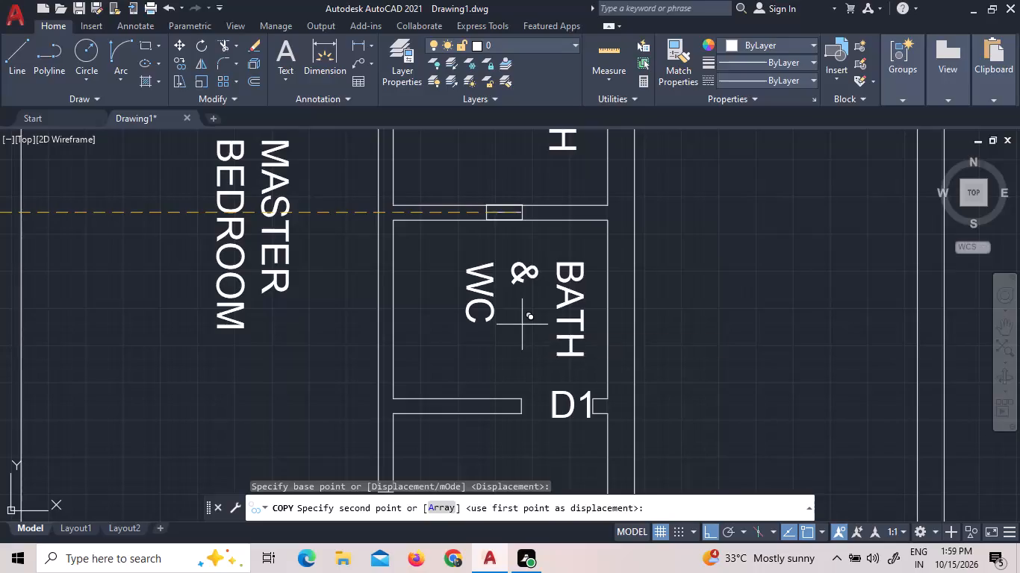
right_click(522, 325)
click(540, 339)
scroll(464, 232, down, 2)
scroll(443, 298, down, 2)
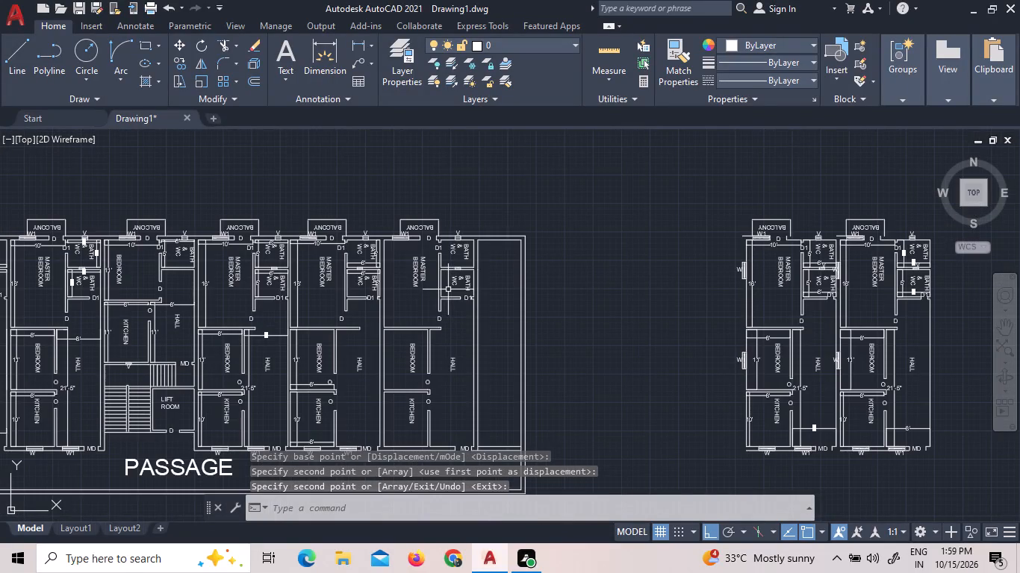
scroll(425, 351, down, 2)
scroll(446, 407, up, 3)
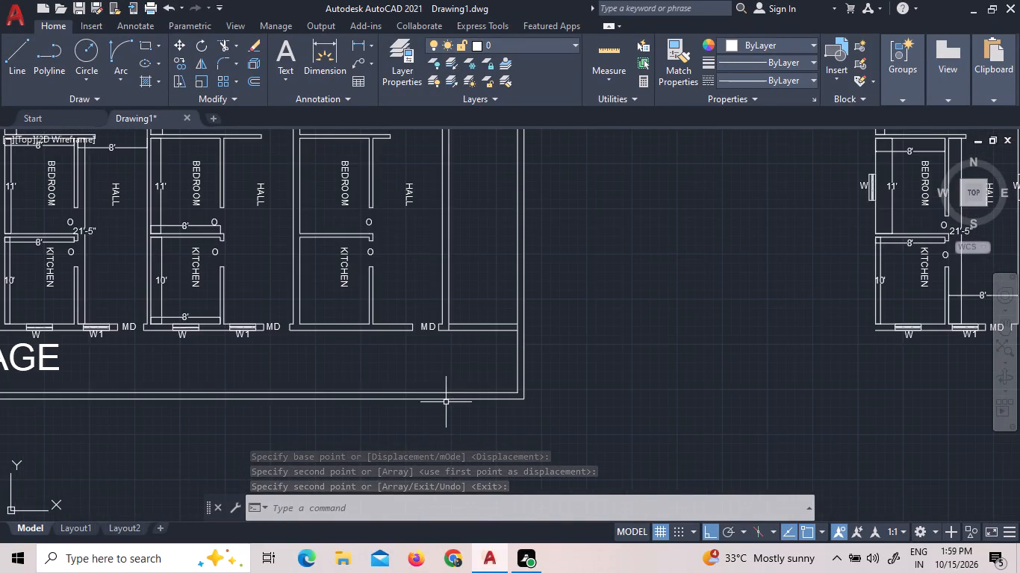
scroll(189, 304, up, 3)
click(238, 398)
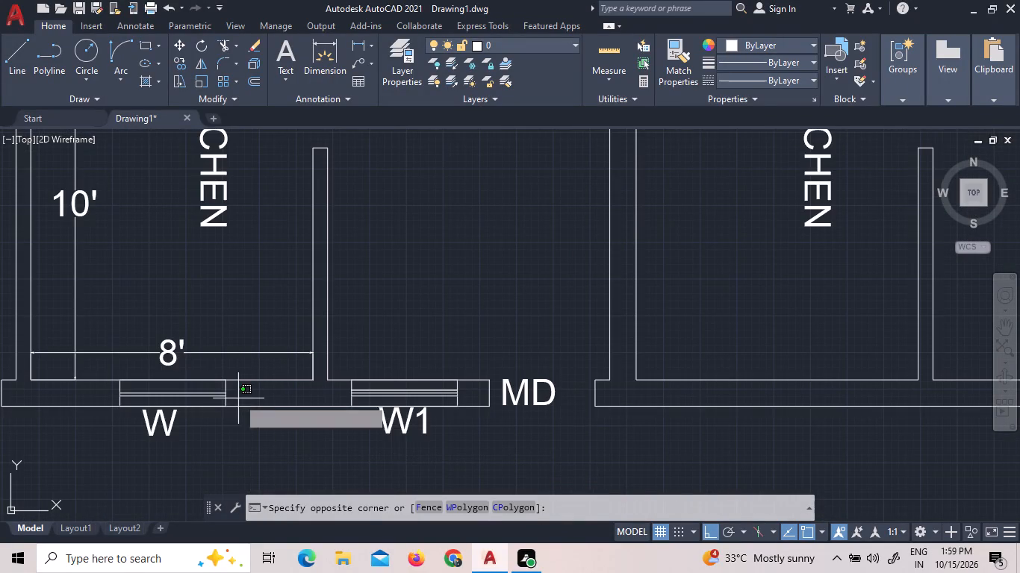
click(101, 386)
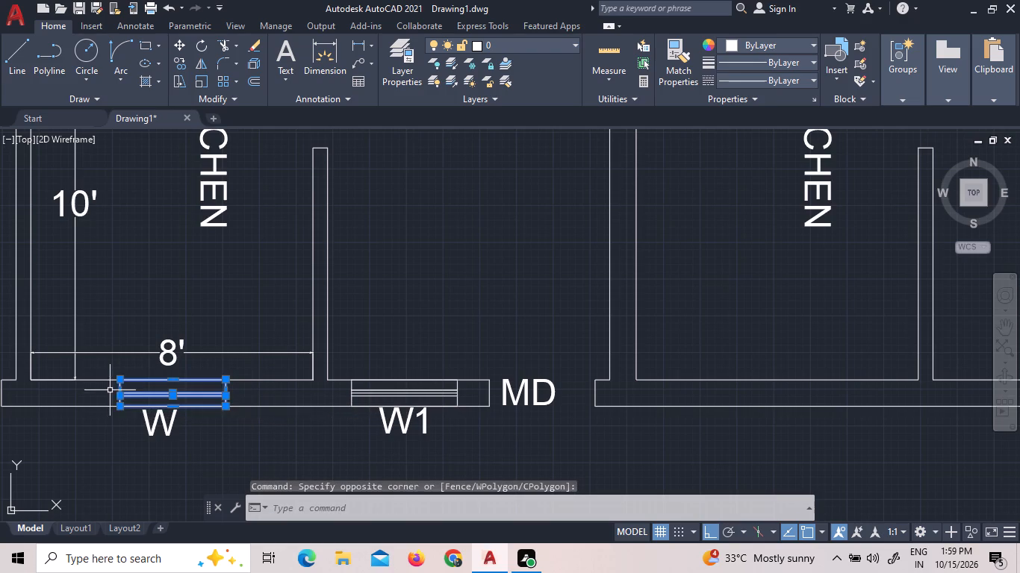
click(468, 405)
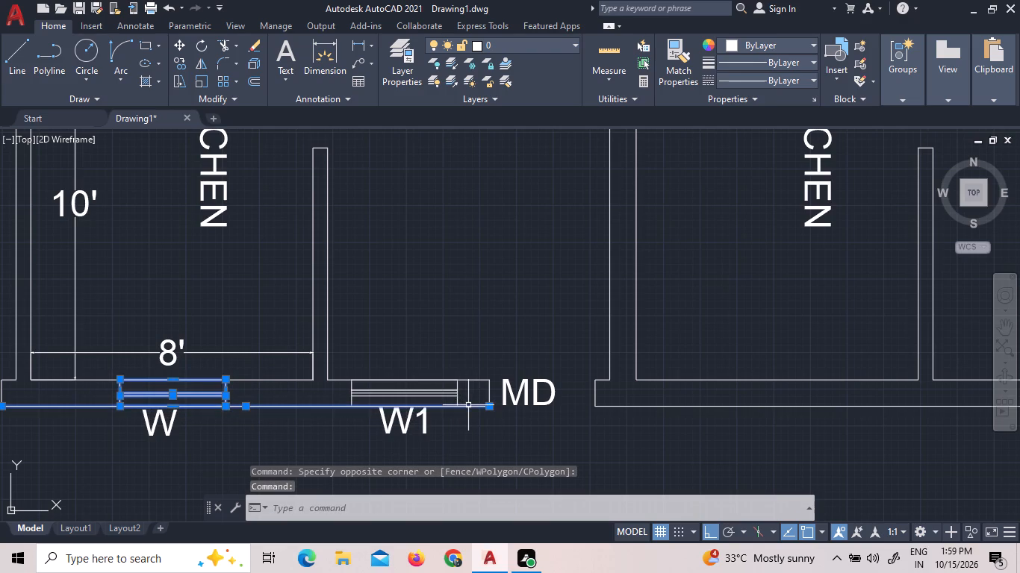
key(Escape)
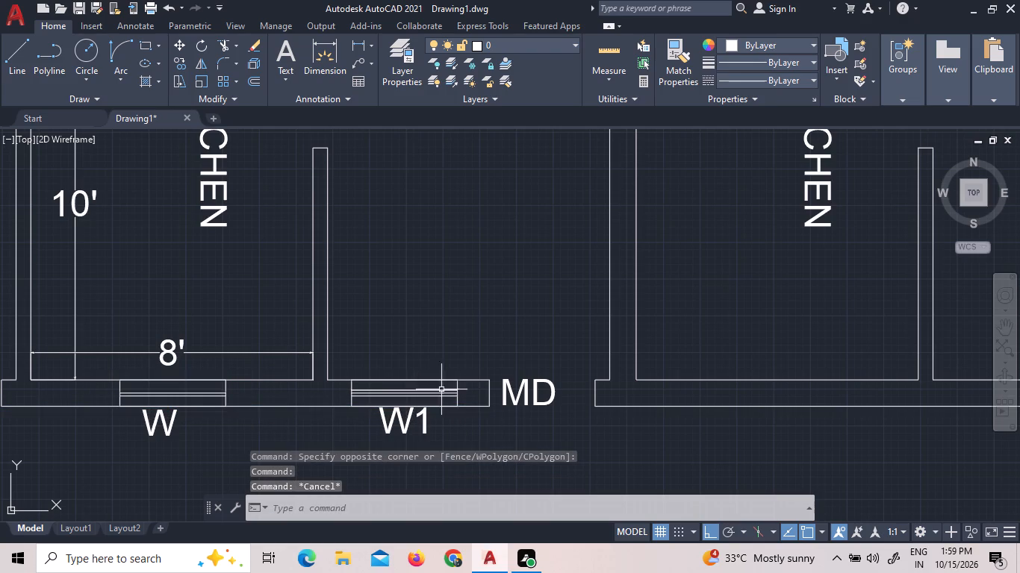
Copy the neighbouring unit's W and W1 windows with their labels about 17'-4" east into the end unit's passage-side wall.
click(471, 401)
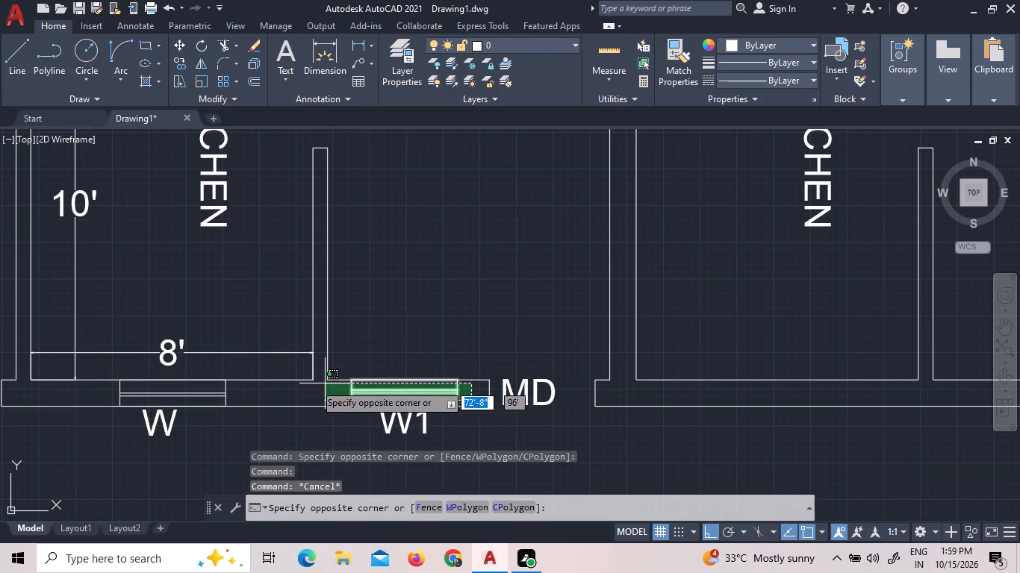
click(198, 390)
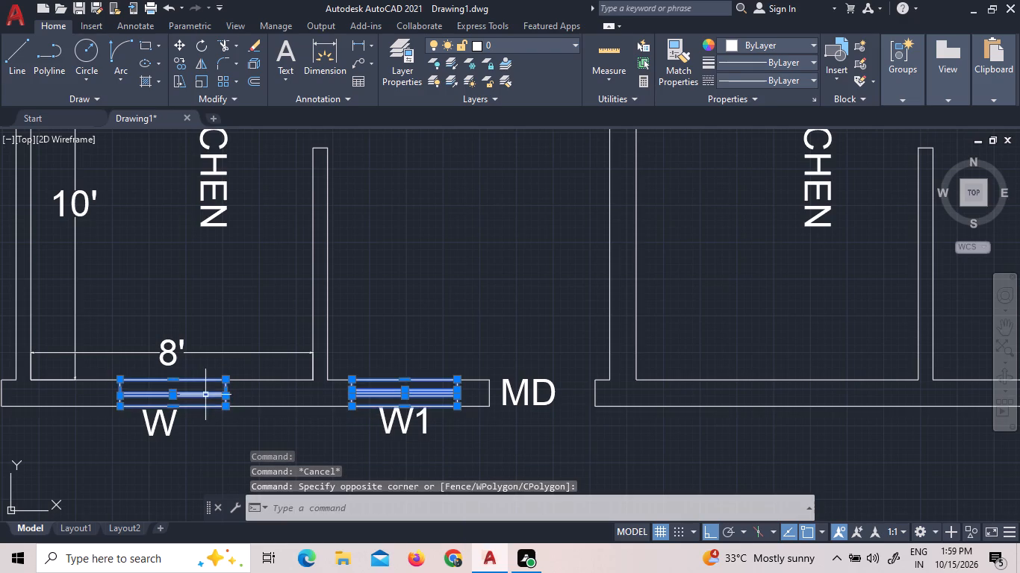
click(166, 416)
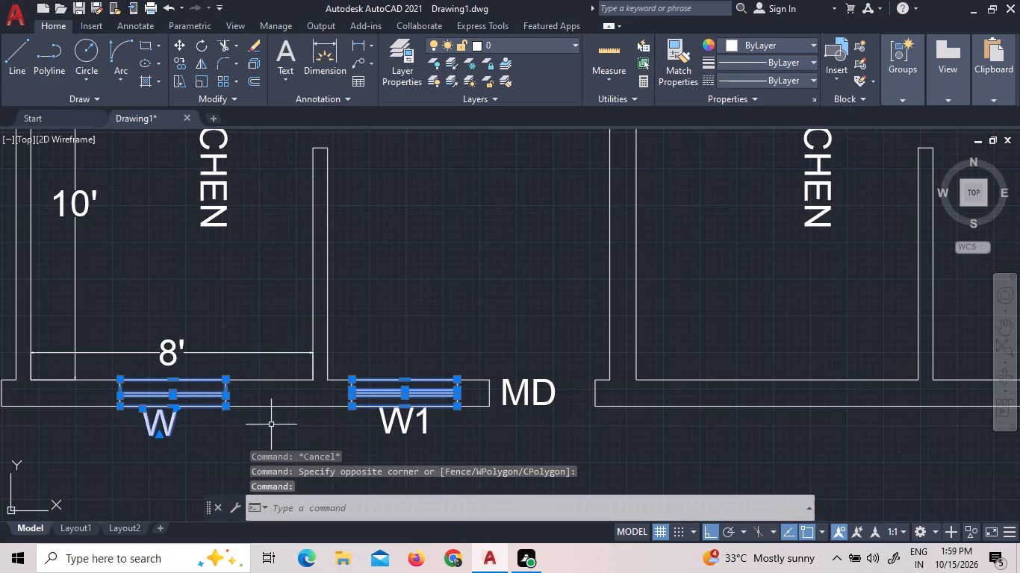
click(388, 428)
right_click(415, 430)
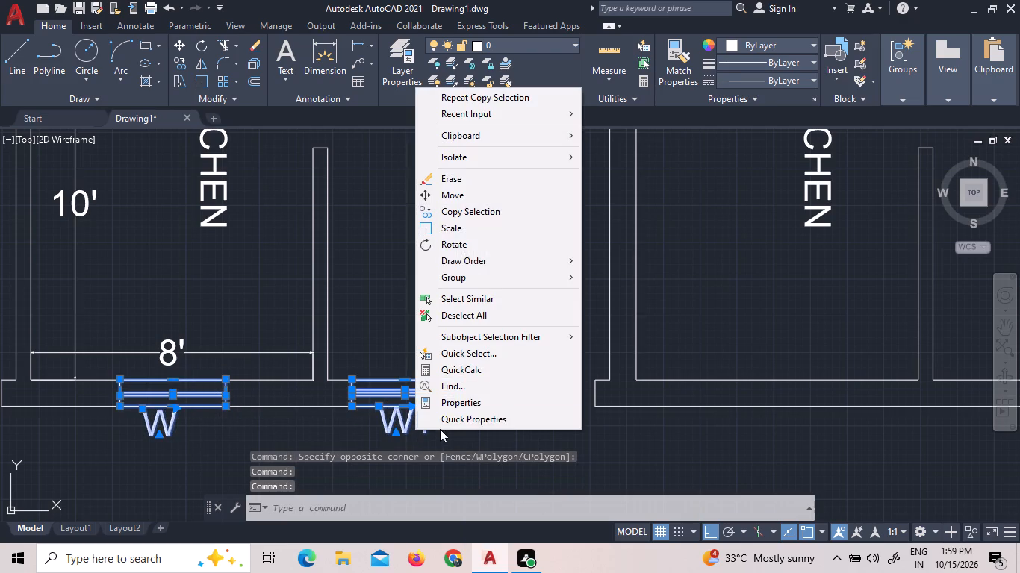
click(494, 219)
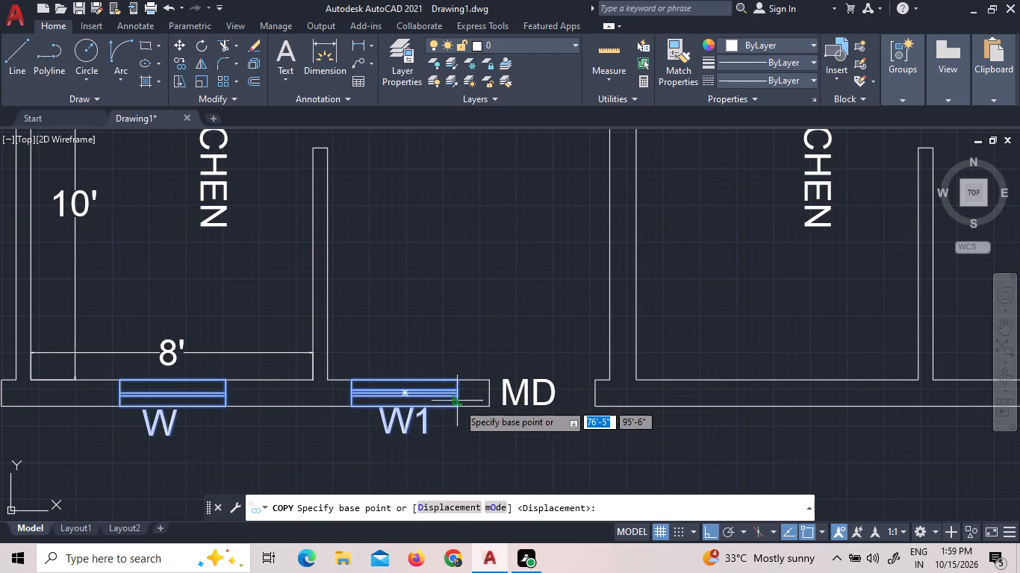
click(456, 392)
scroll(557, 396, down, 4)
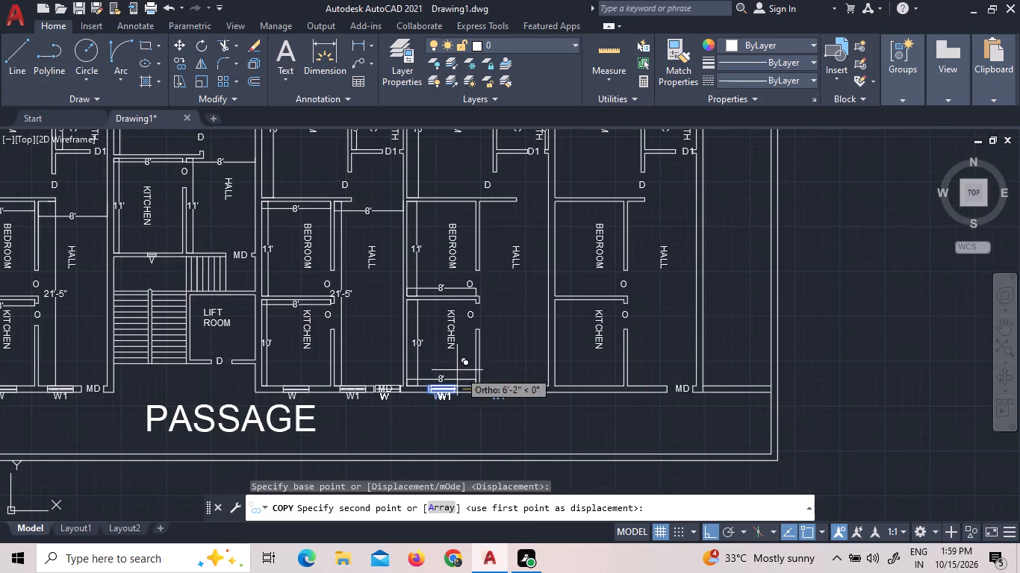
scroll(578, 376, up, 4)
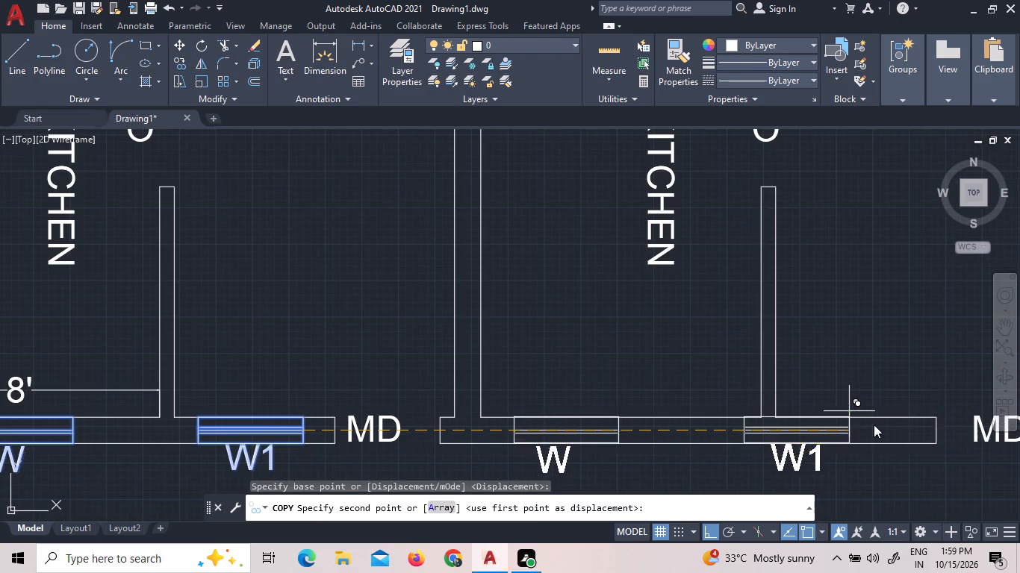
scroll(908, 439, up, 3)
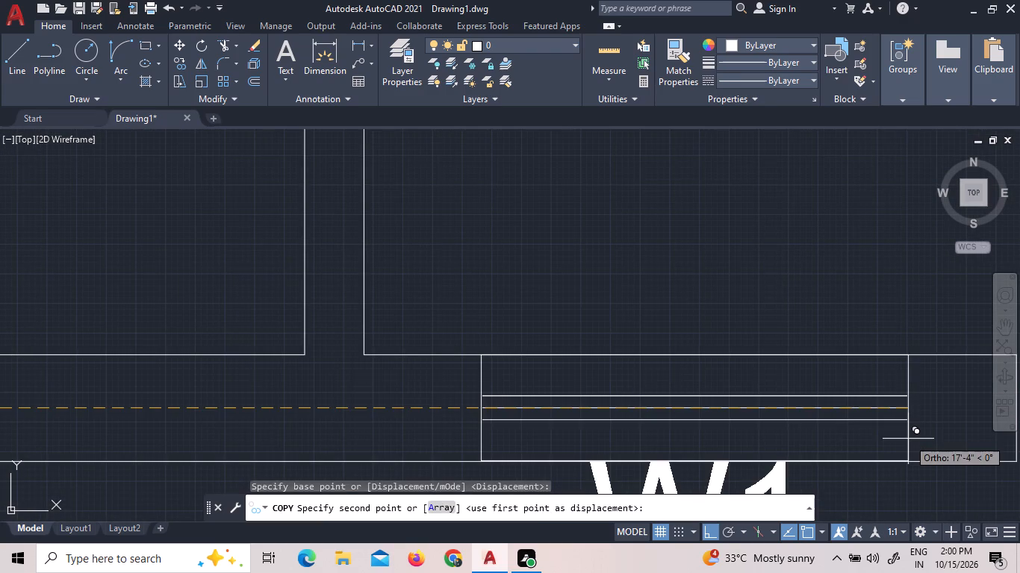
click(908, 436)
key(Escape)
Trim the two leftover passage-side wall lines between the end unit's east wall and the outer boundary wall.
scroll(868, 403, down, 3)
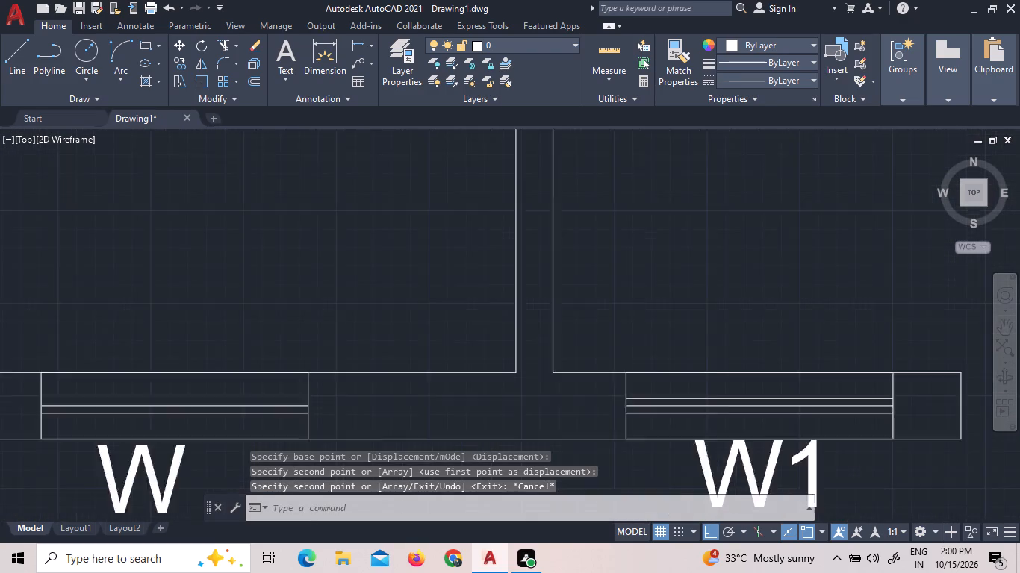
scroll(757, 329, down, 4)
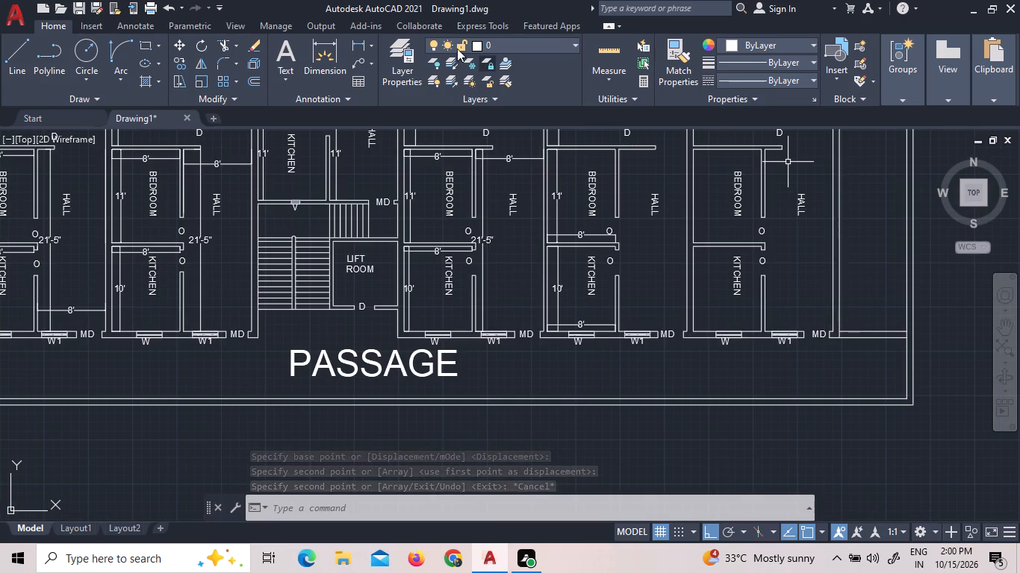
click(220, 43)
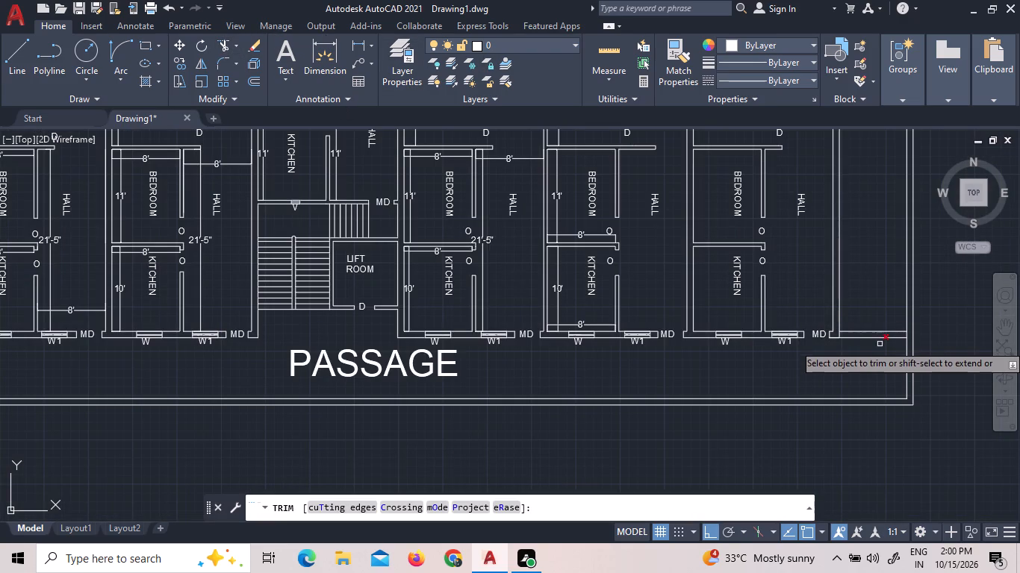
click(880, 334)
click(877, 320)
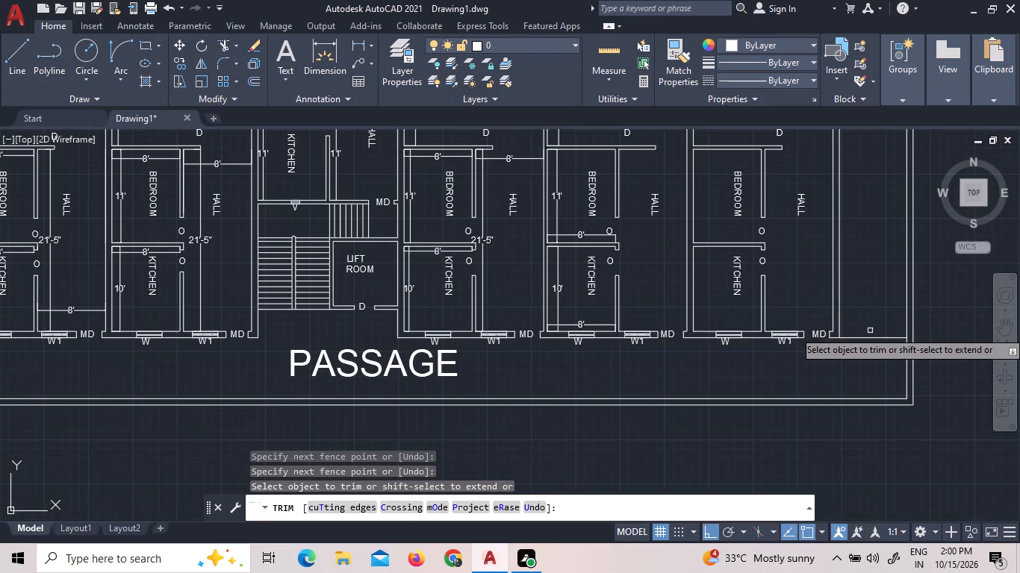
click(870, 336)
scroll(918, 385, down, 2)
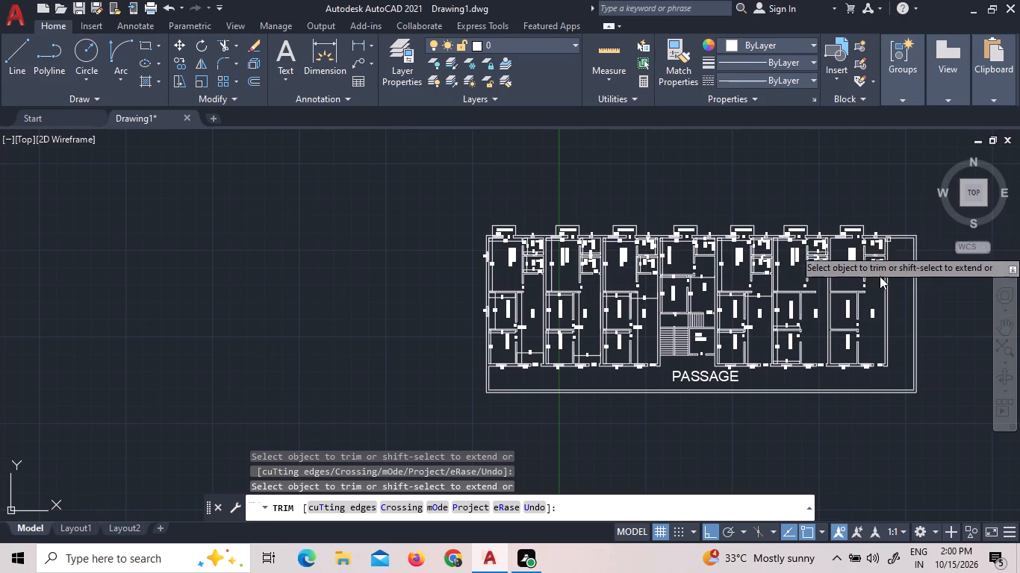
scroll(855, 346, up, 2)
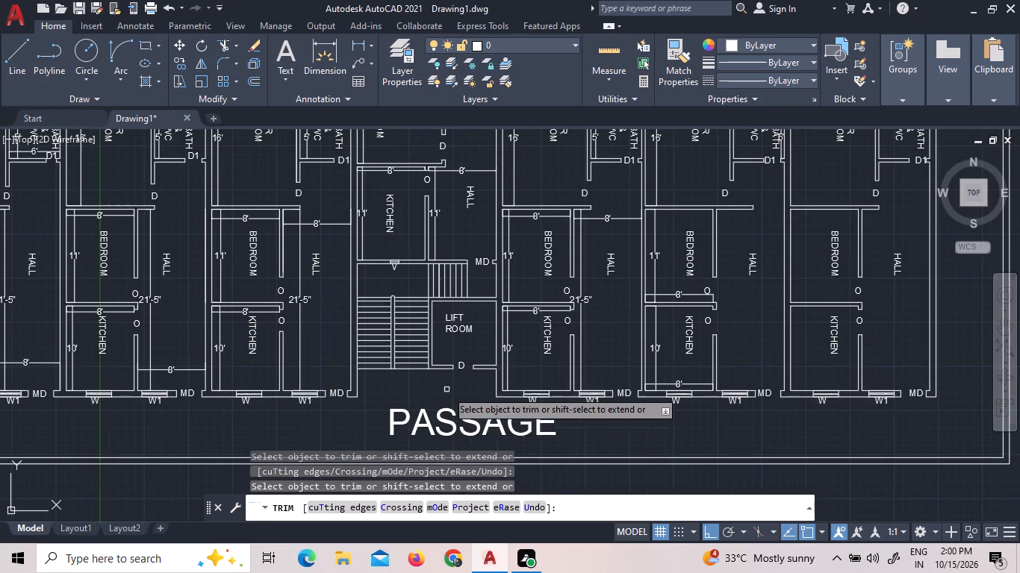
right_click(447, 394)
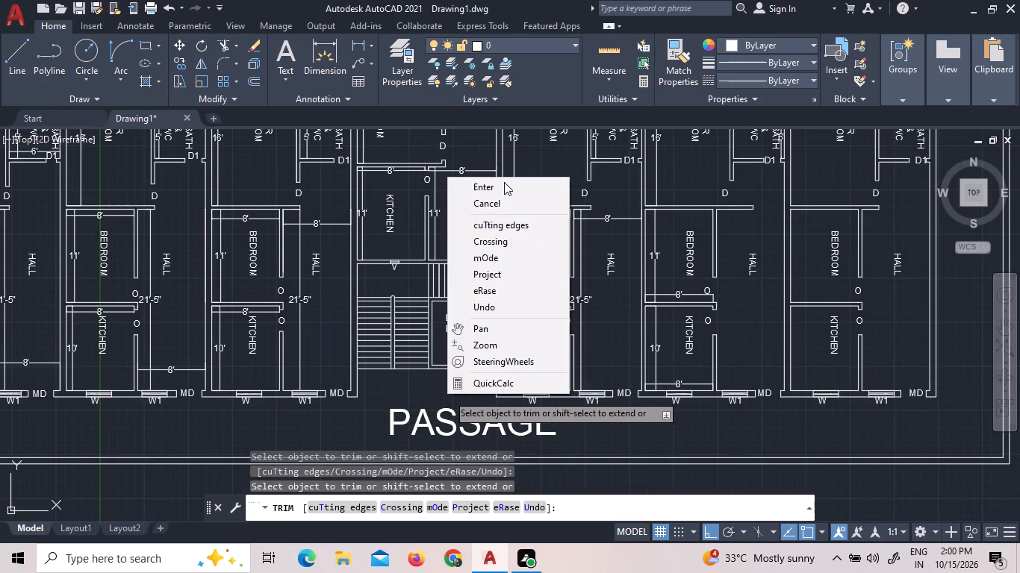
click(504, 182)
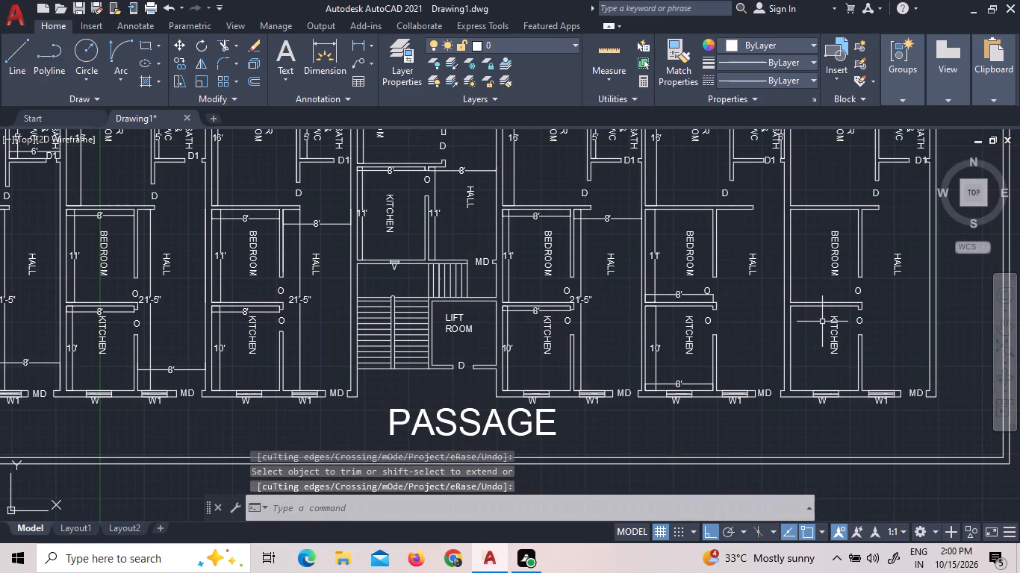
Dimension the length of the end unit's master bedroom along its west wall, placing the dimension just inside the room.
scroll(822, 322, down, 1)
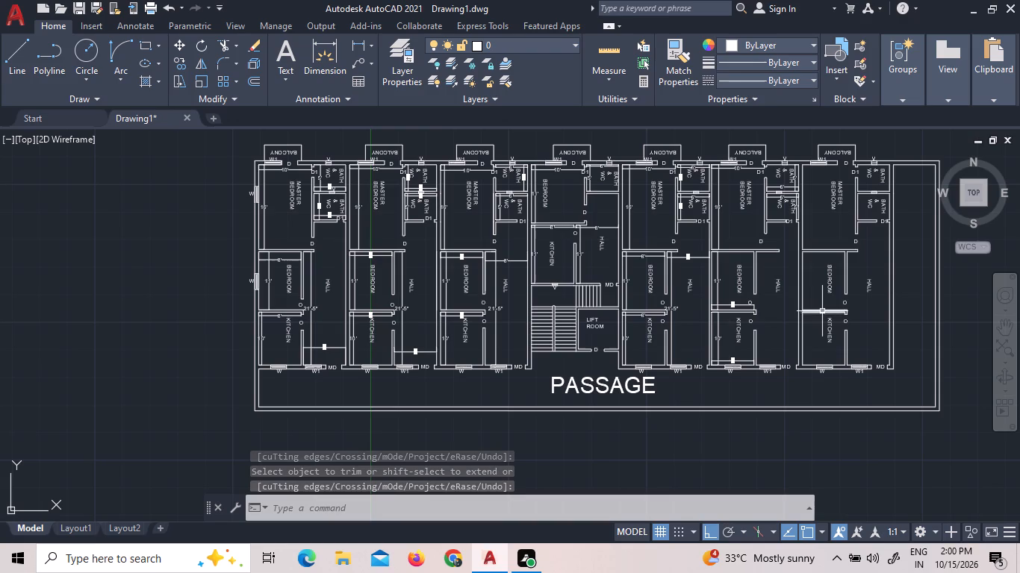
scroll(909, 154, up, 2)
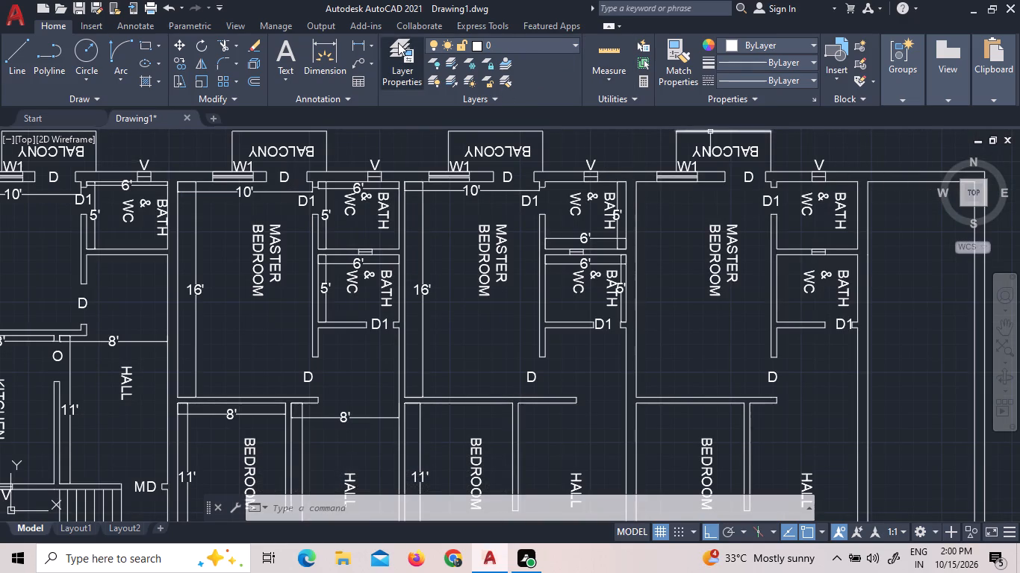
click(329, 41)
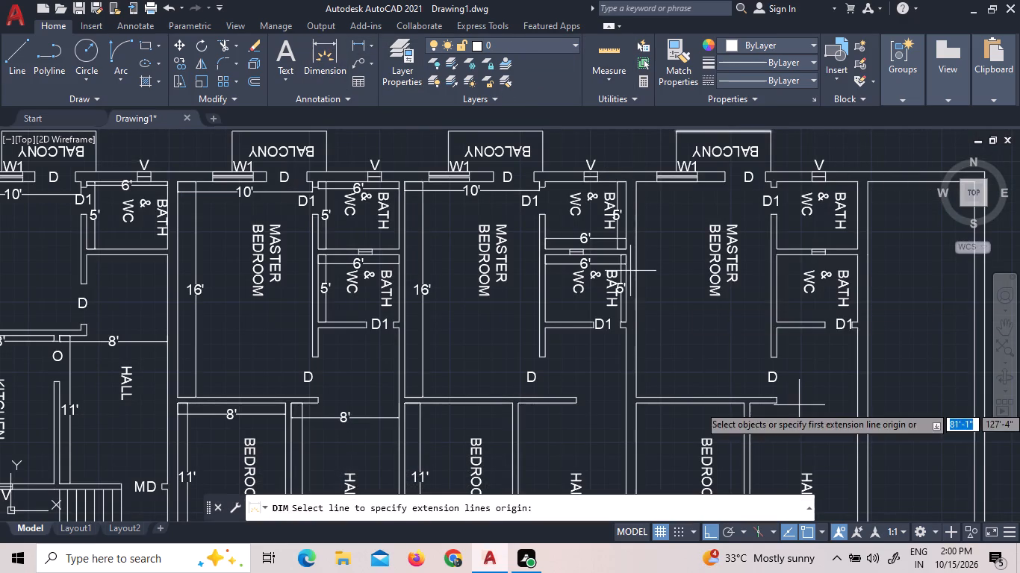
click(638, 257)
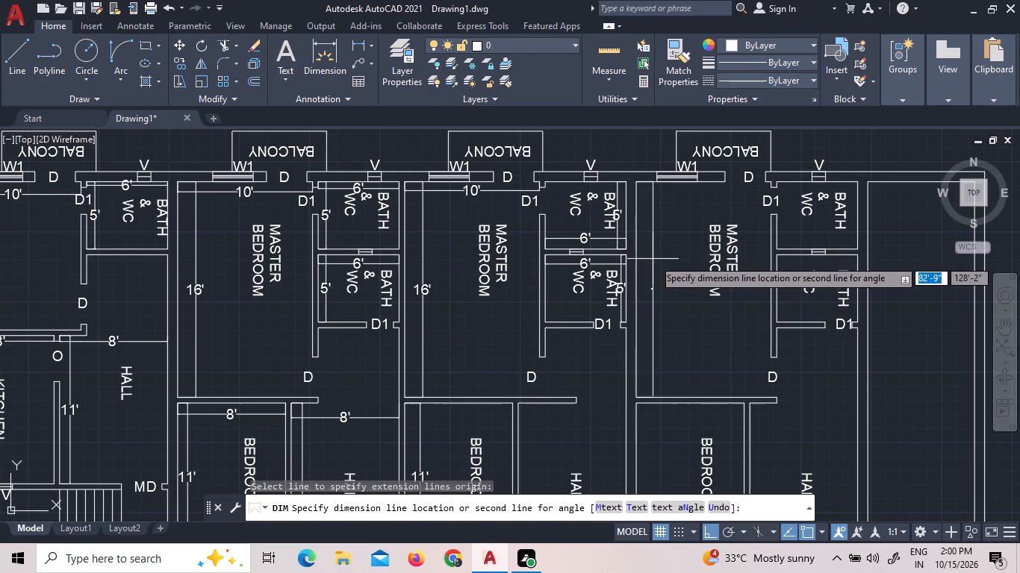
click(653, 260)
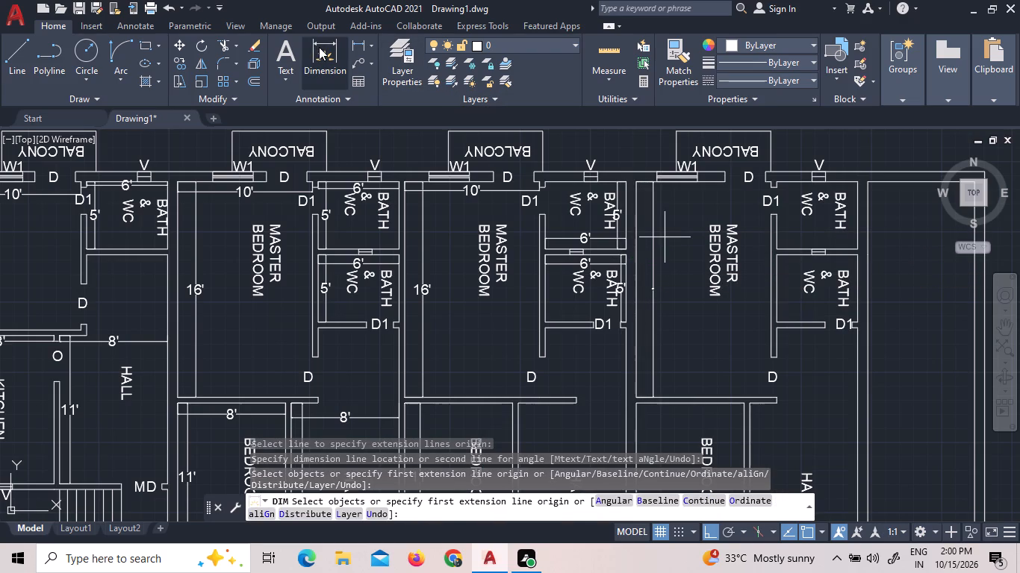
Dimension the width of the end unit's master bedroom along its balcony-side wall, placing the dimension just inside the room.
click(319, 47)
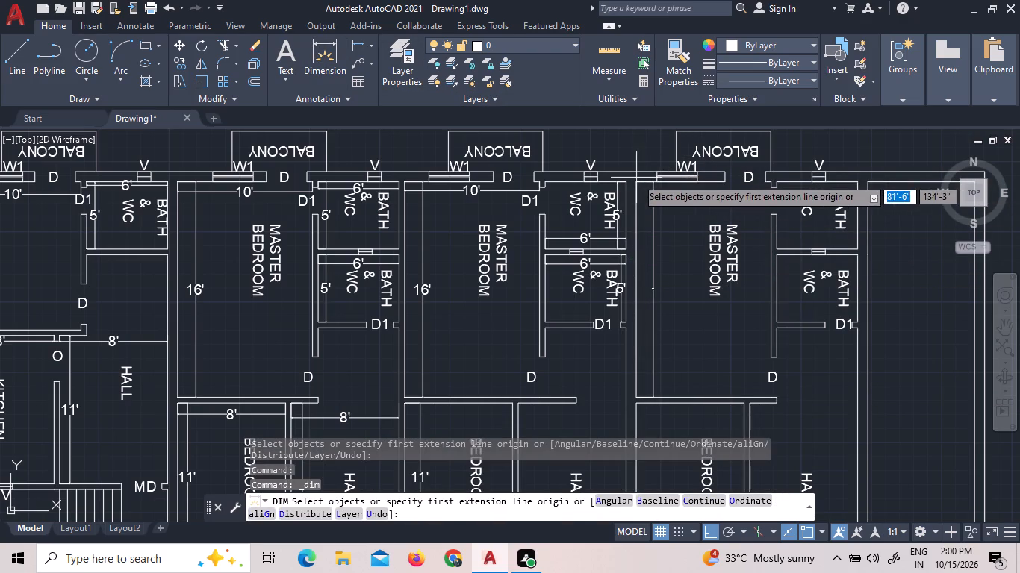
scroll(626, 196, up, 3)
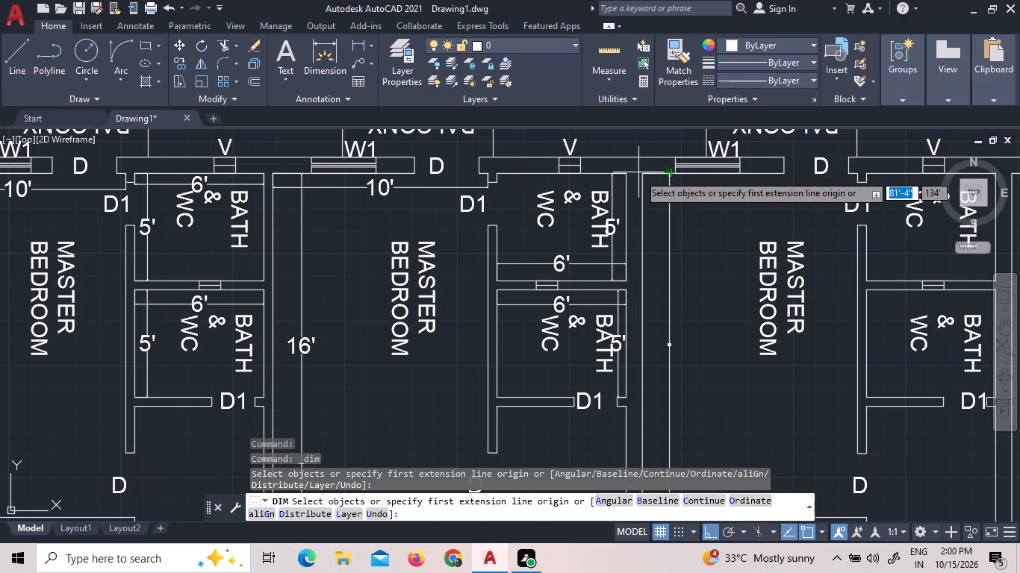
click(641, 171)
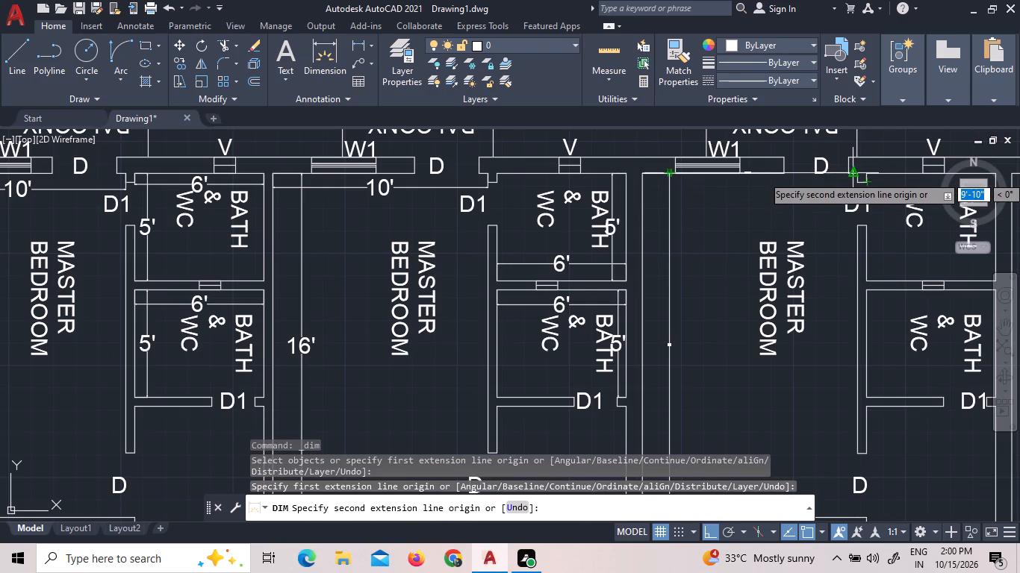
click(852, 175)
click(849, 199)
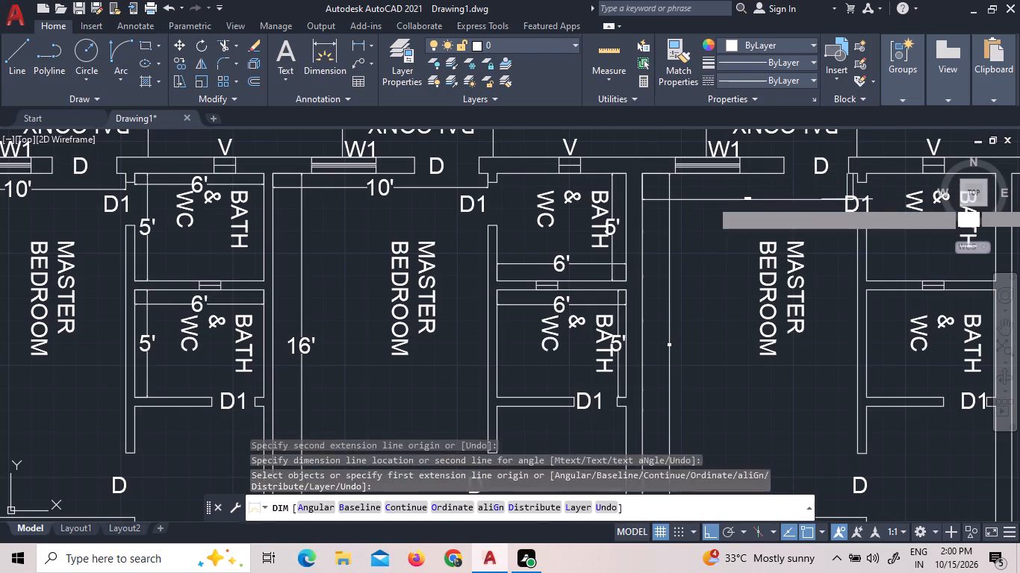
Dimension the length of the end unit's bedroom along its west wall, placing the dimension just inside the room.
click(329, 42)
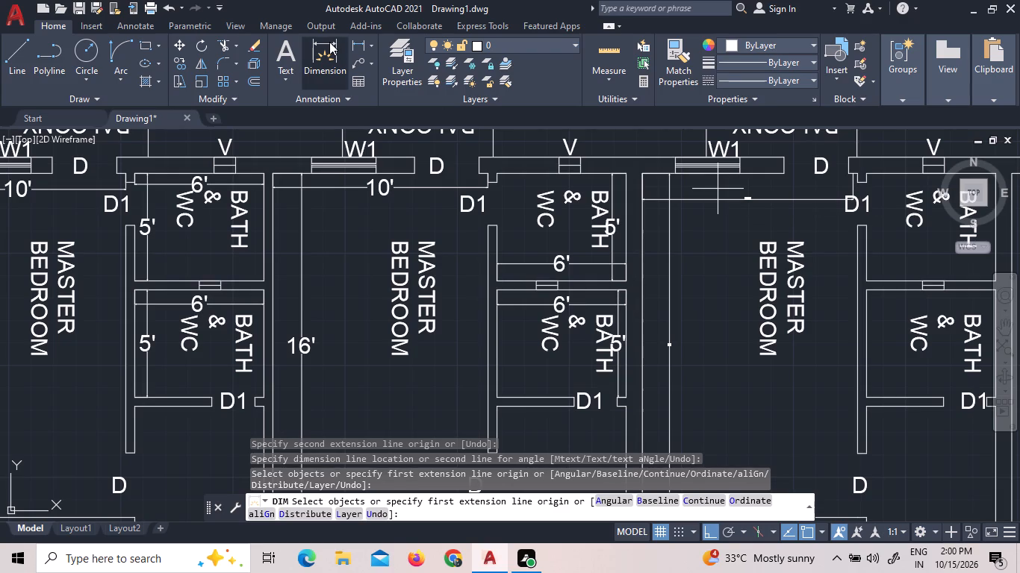
scroll(567, 218, down, 4)
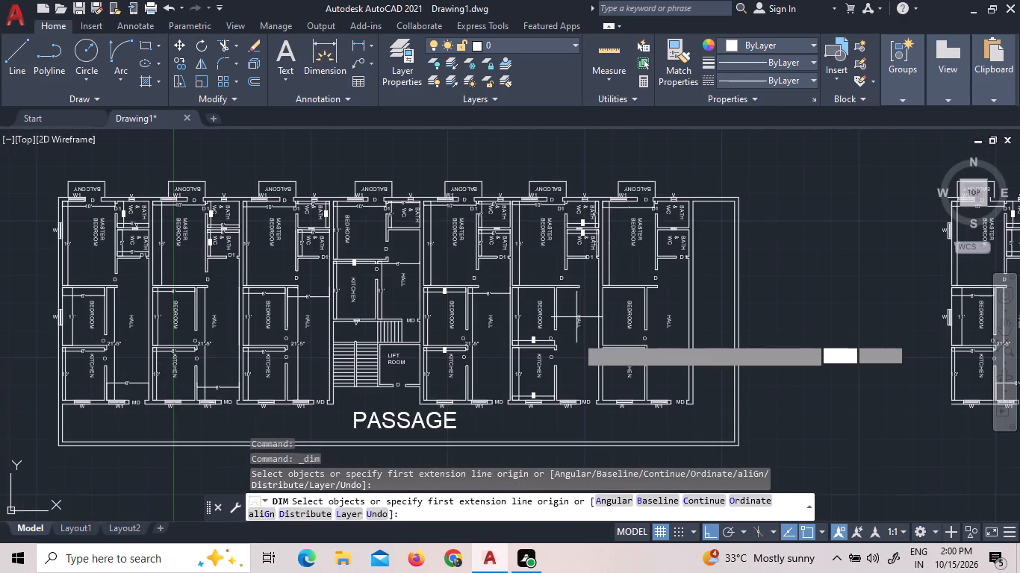
scroll(620, 392, up, 2)
scroll(600, 247, up, 1)
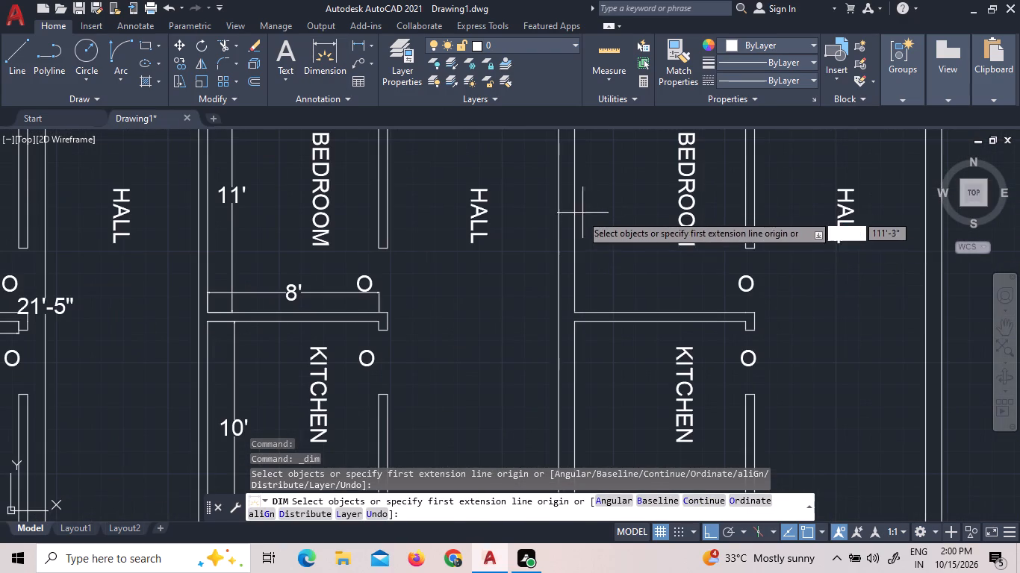
click(576, 213)
click(603, 224)
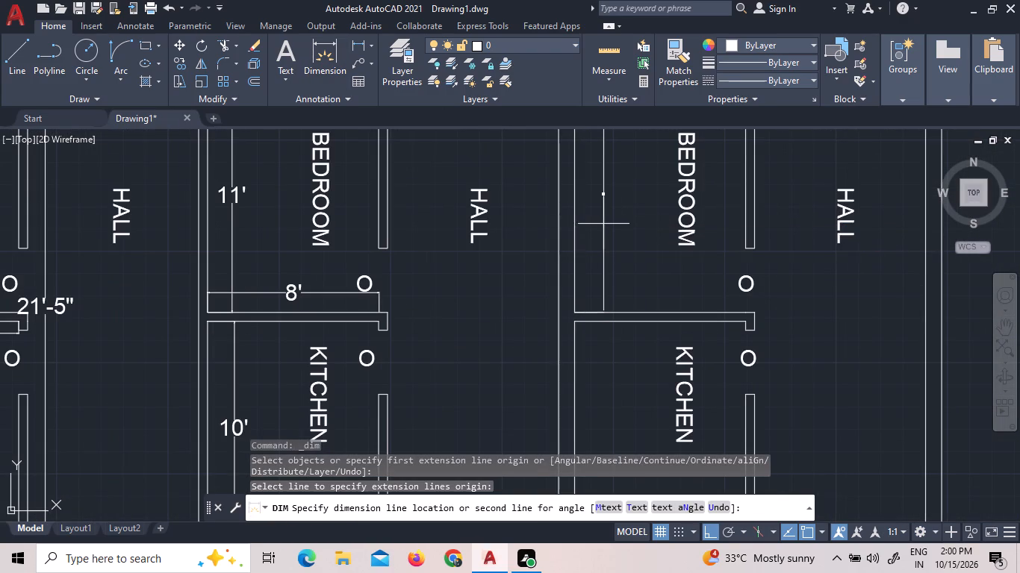
Dimension the width of the end unit's bedroom along the wall shared with the master bedroom, placing the dimension just inside the bedroom.
click(338, 47)
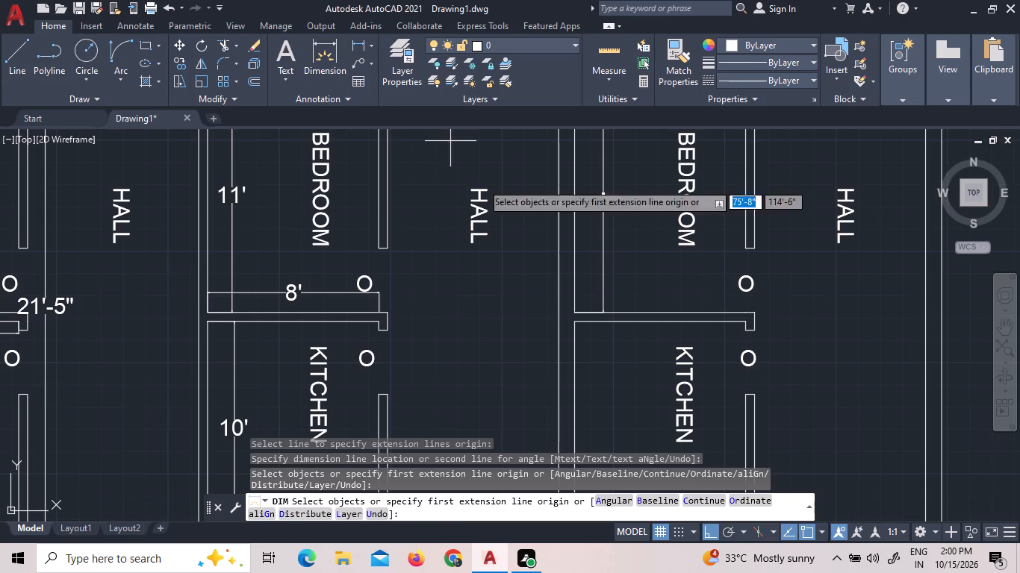
scroll(544, 309, down, 3)
scroll(559, 226, up, 5)
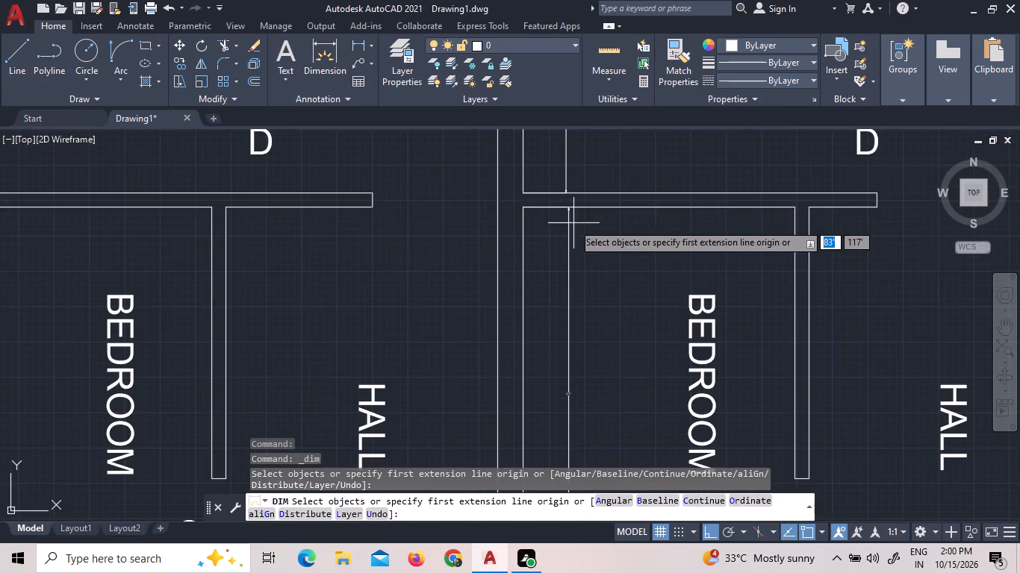
click(526, 204)
click(797, 207)
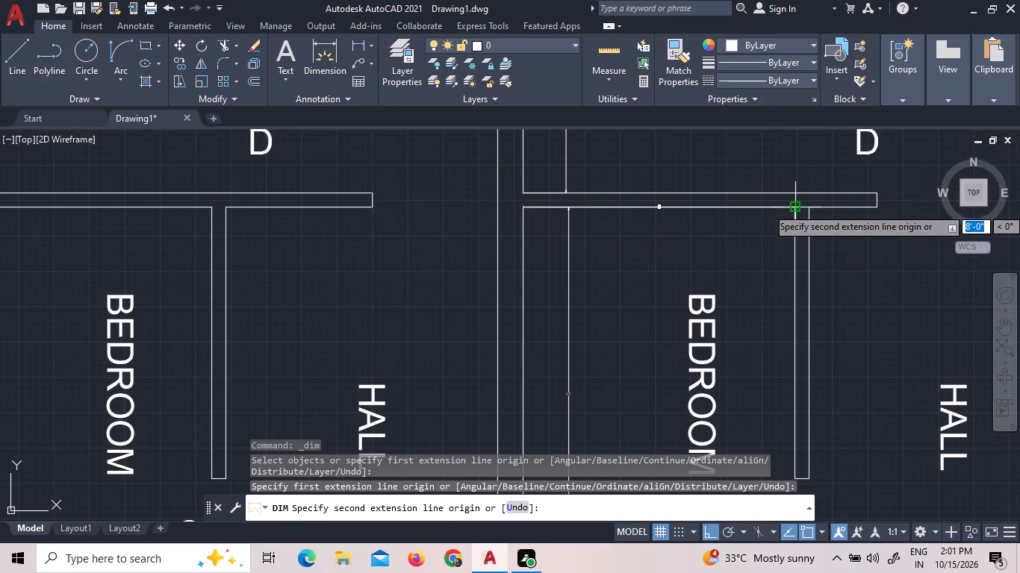
click(789, 234)
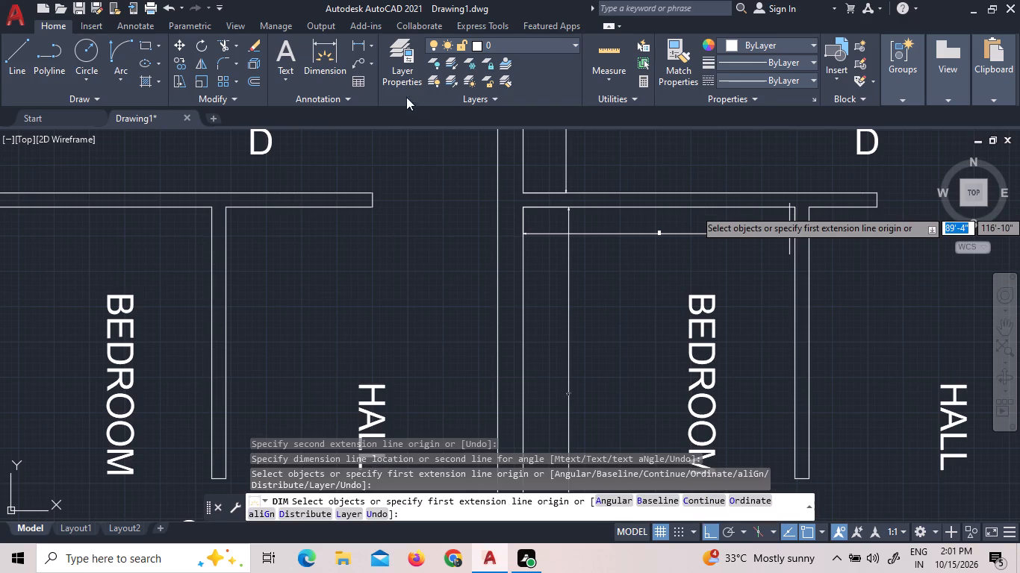
Dimension the width of the end unit's kitchen along the wall shared with the bedroom, placing the dimension just inside the kitchen.
click(315, 49)
scroll(605, 203, down, 2)
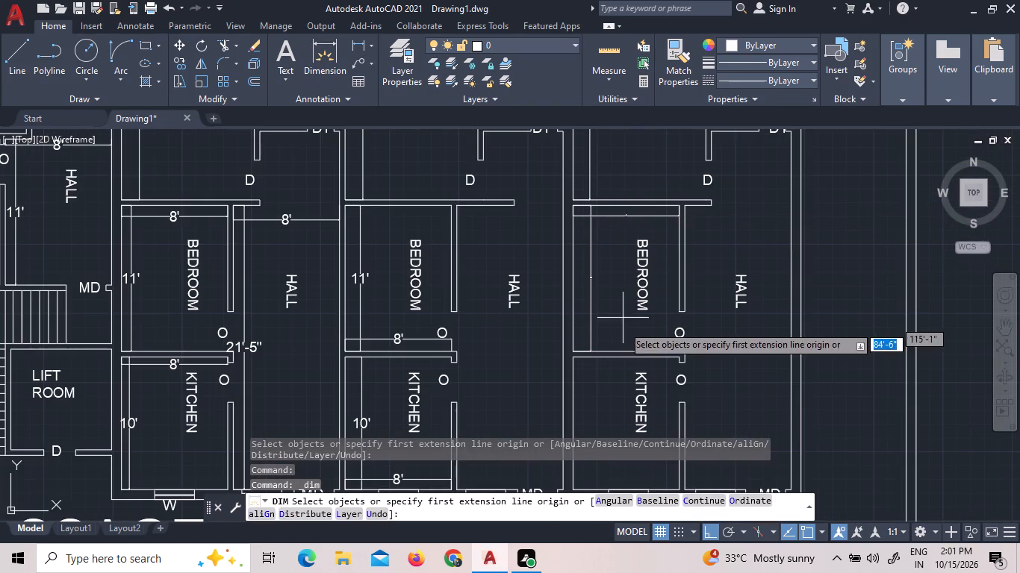
scroll(572, 359, up, 3)
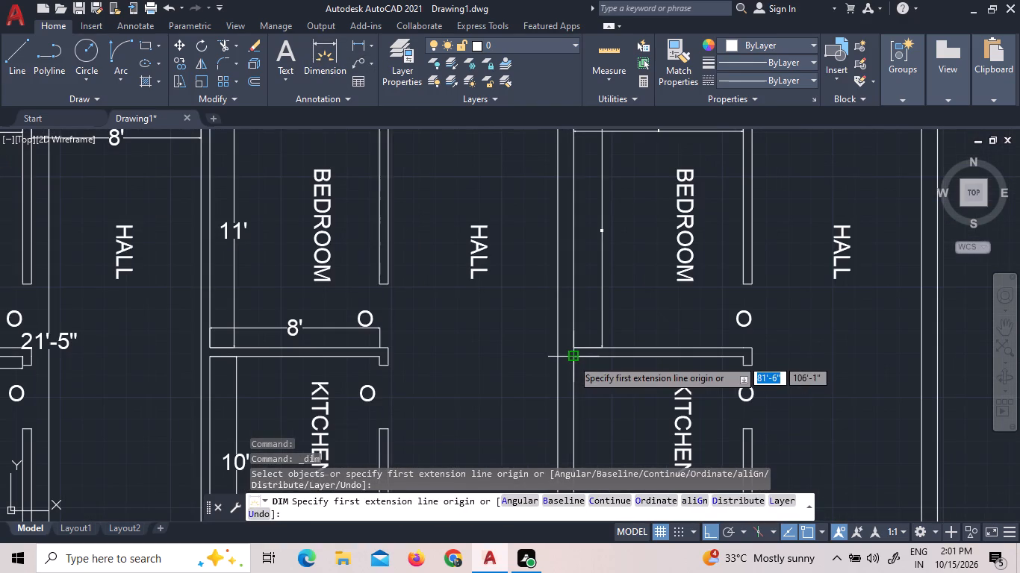
click(572, 359)
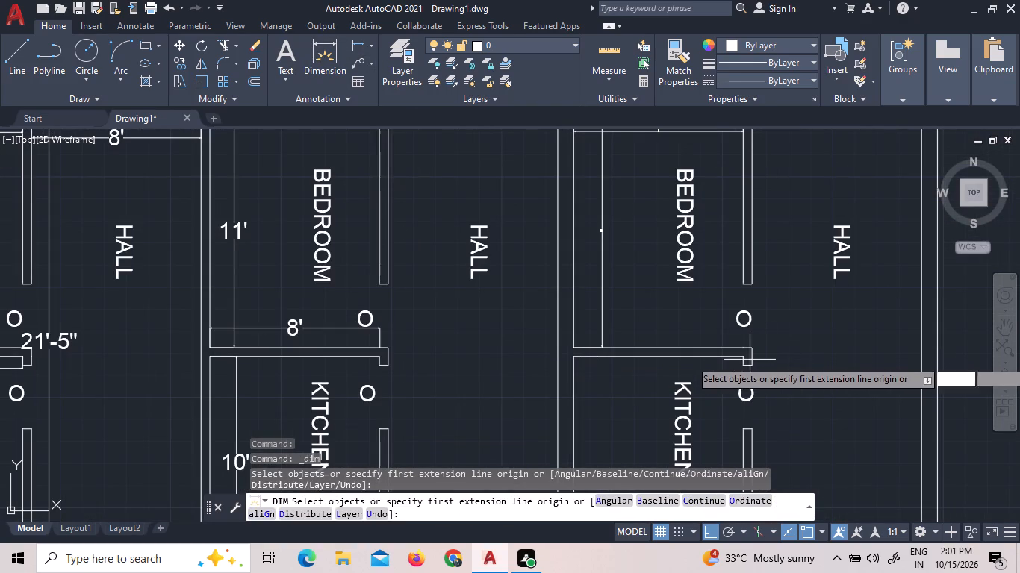
click(740, 353)
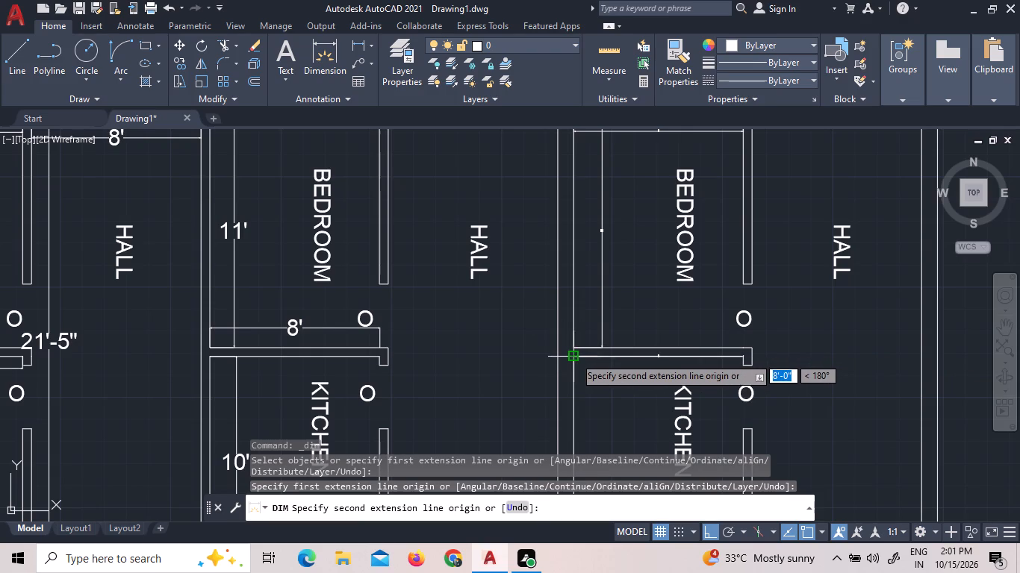
click(574, 357)
click(566, 378)
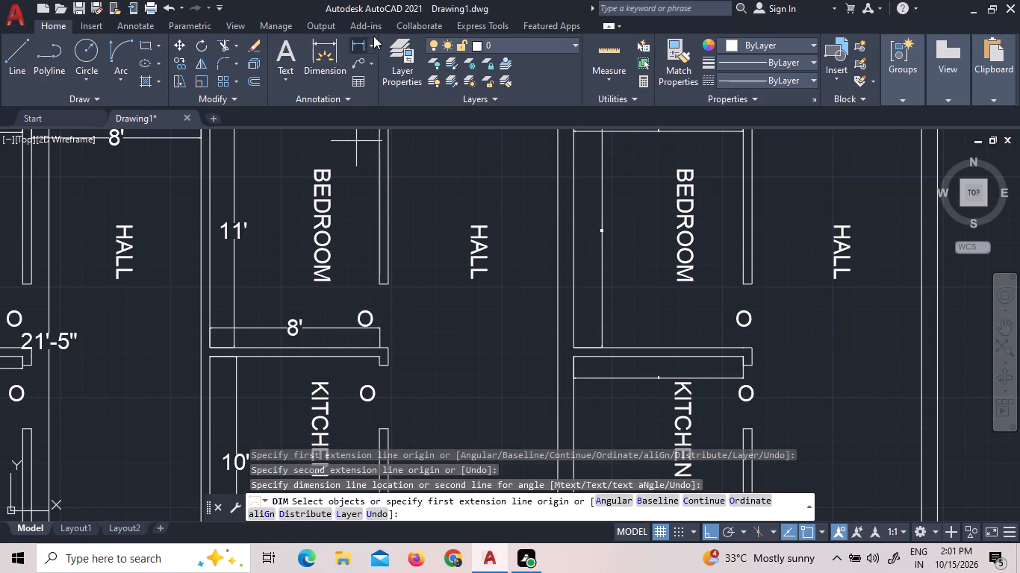
Add a linear dimension for the length of the end unit's kitchen along its west wall, placed just inside the room.
click(352, 46)
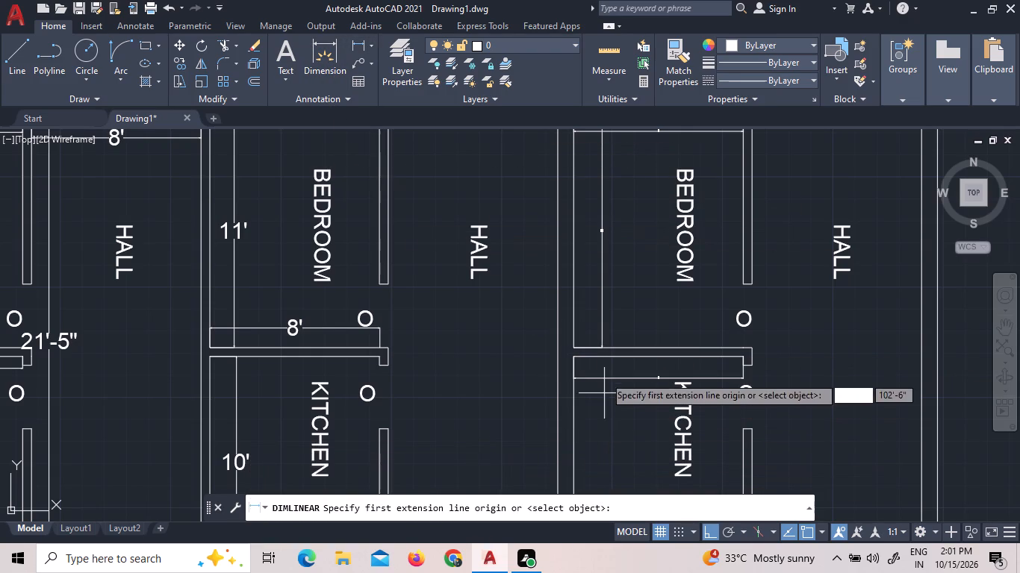
click(575, 357)
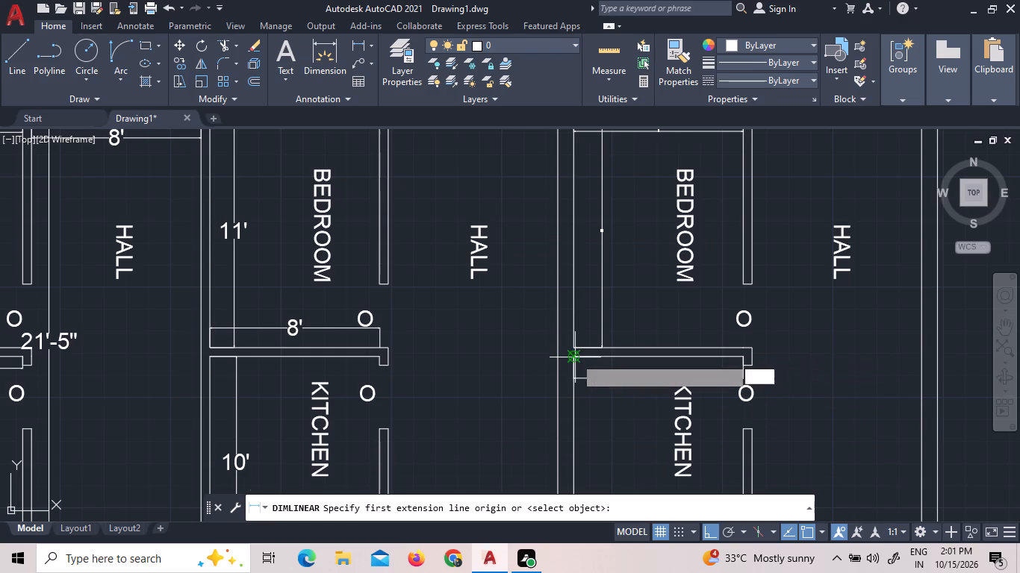
scroll(582, 363, down, 3)
scroll(563, 422, up, 2)
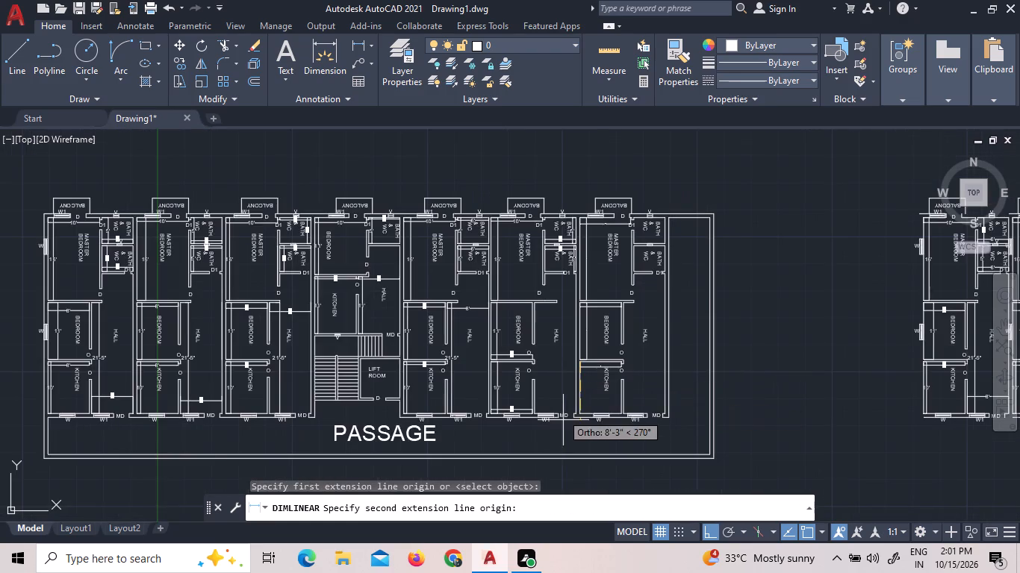
scroll(567, 425, up, 3)
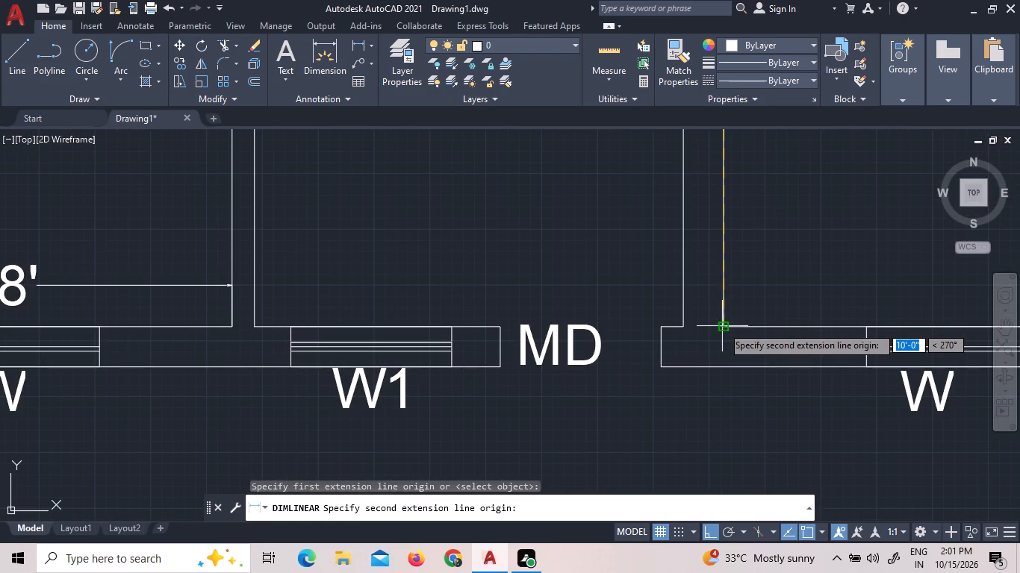
click(722, 326)
click(771, 328)
Set the text height of the end unit's kitchen length dimension to 9".
scroll(774, 374, down, 3)
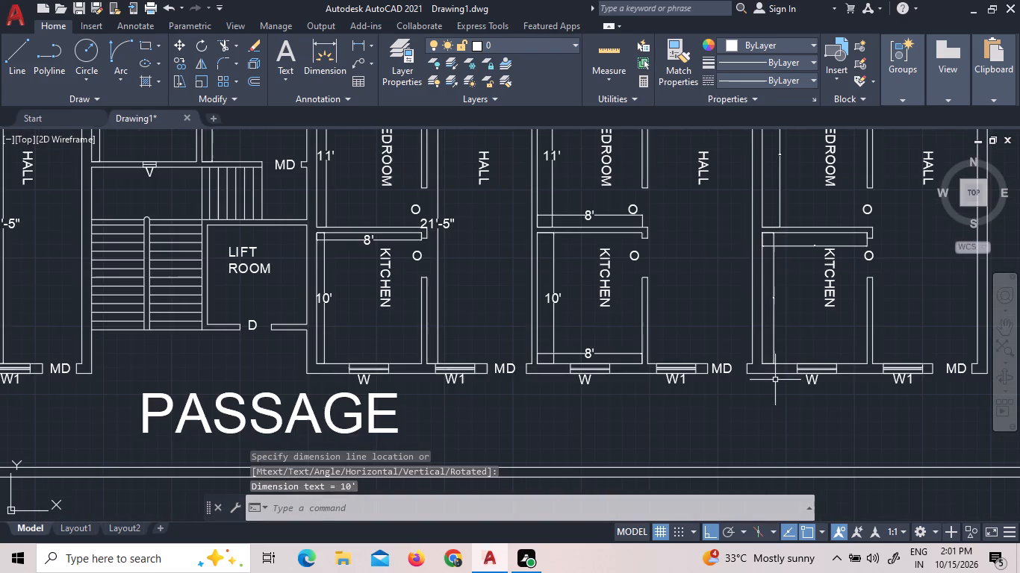
scroll(760, 287, up, 5)
scroll(797, 366, up, 3)
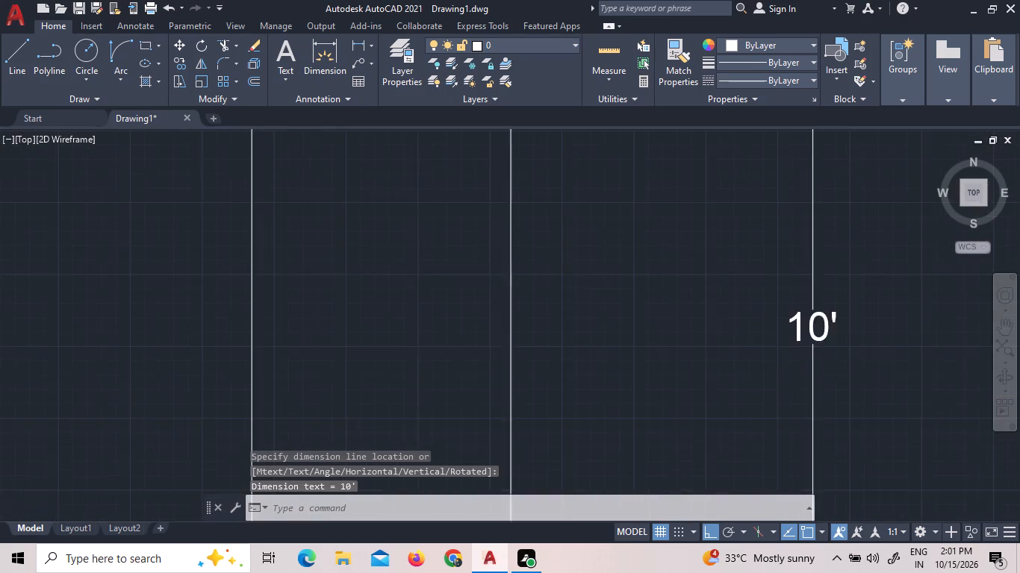
click(843, 304)
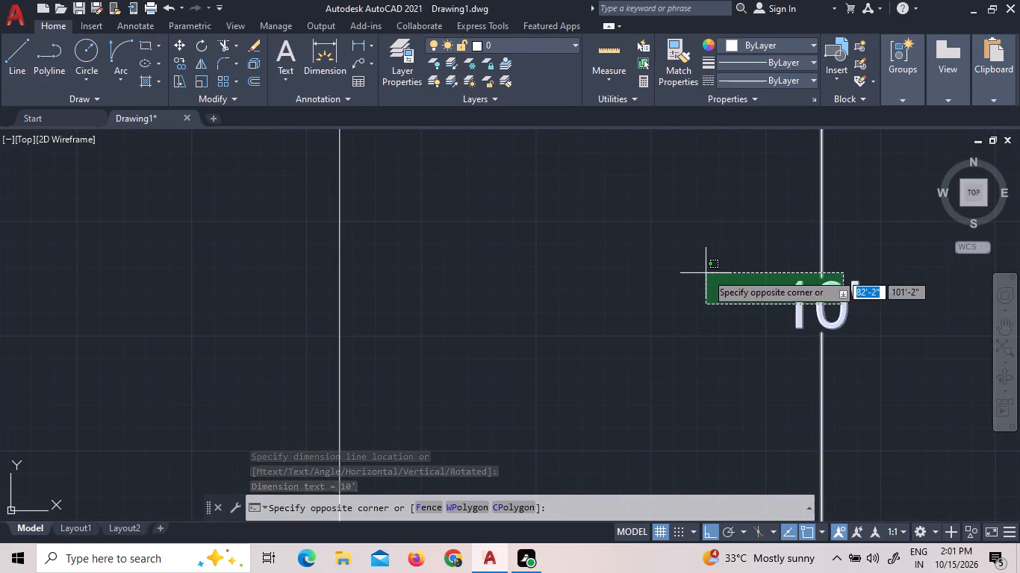
click(732, 294)
triple_click(801, 296)
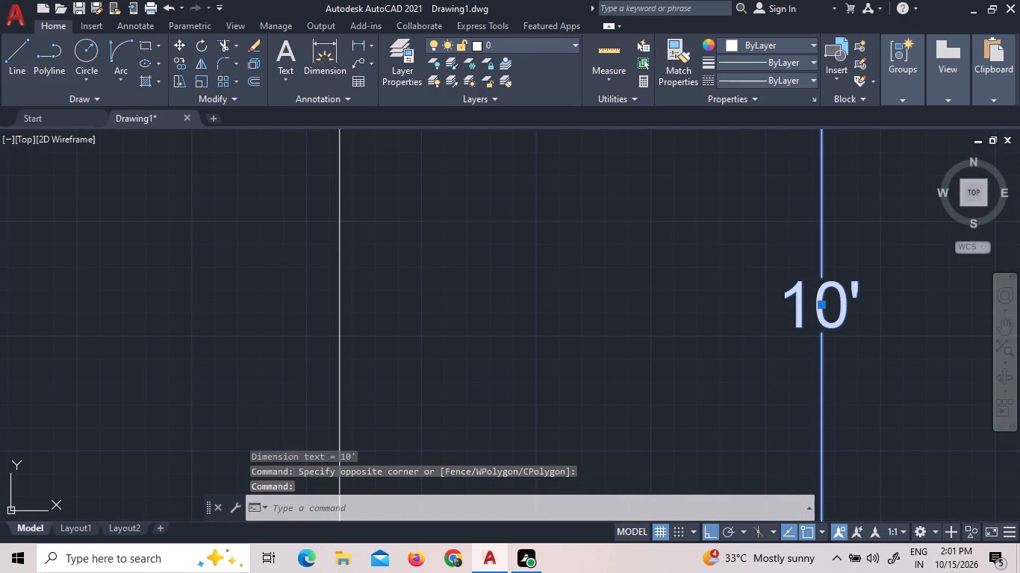
double_click(801, 296)
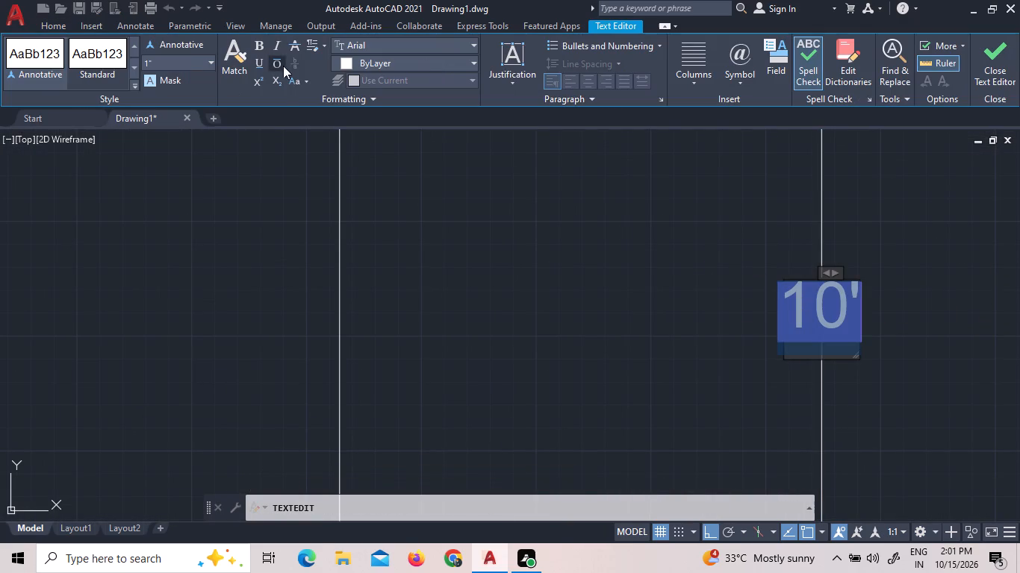
click(208, 63)
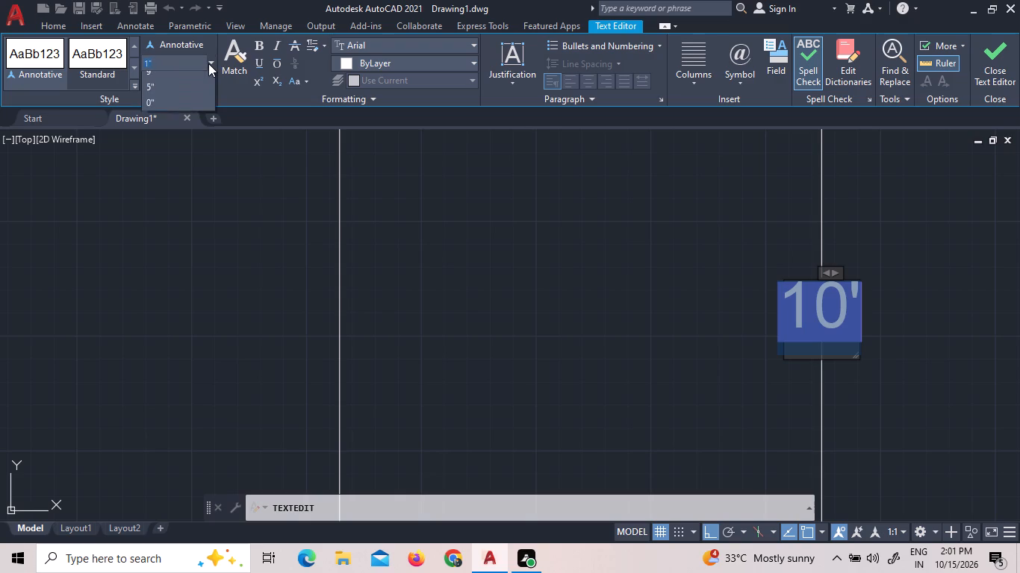
double_click(182, 130)
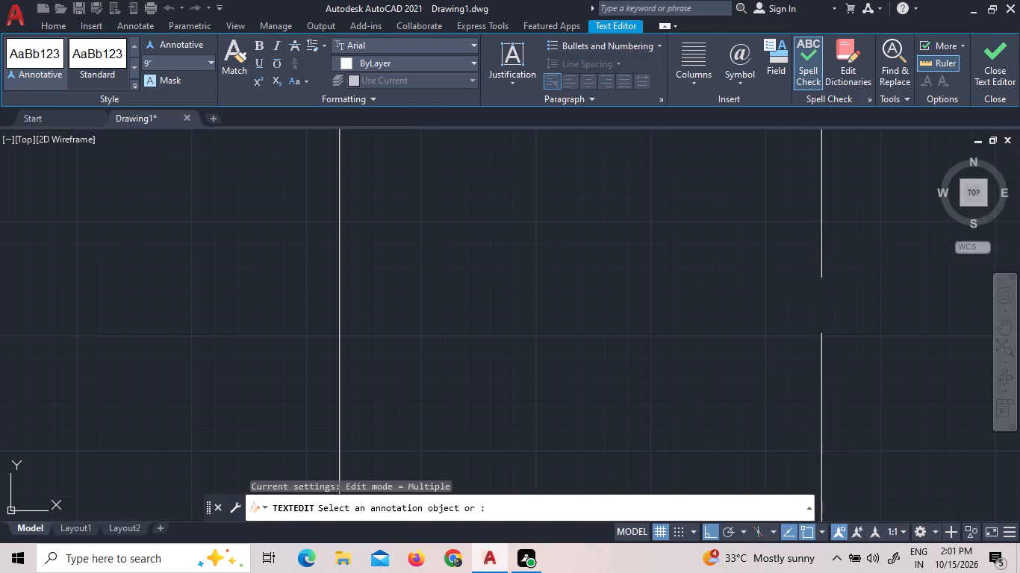
click(262, 234)
Set the text height of the end unit's kitchen width dimension to 9".
scroll(277, 363, down, 7)
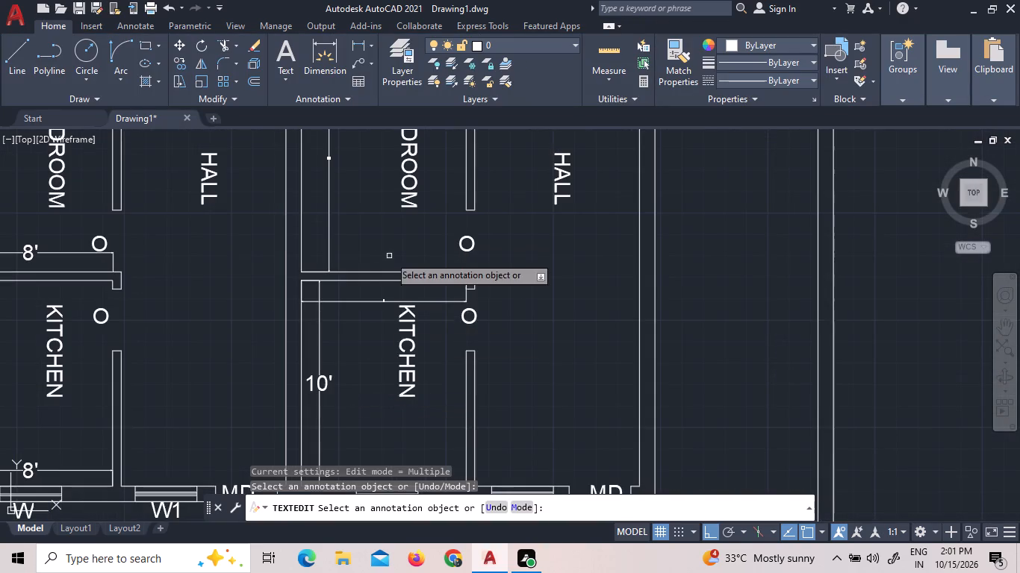
scroll(390, 307, up, 5)
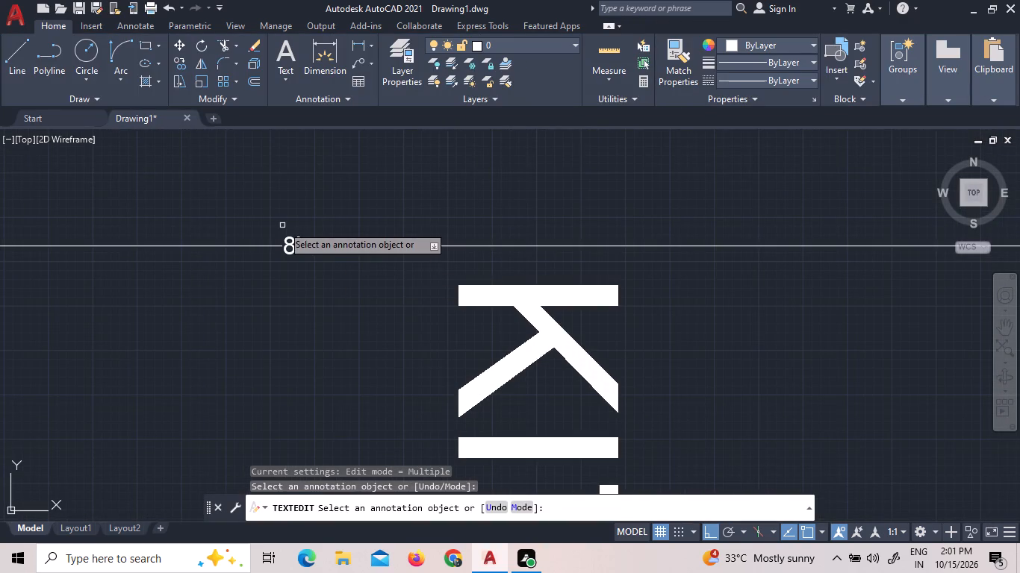
triple_click(295, 245)
double_click(293, 243)
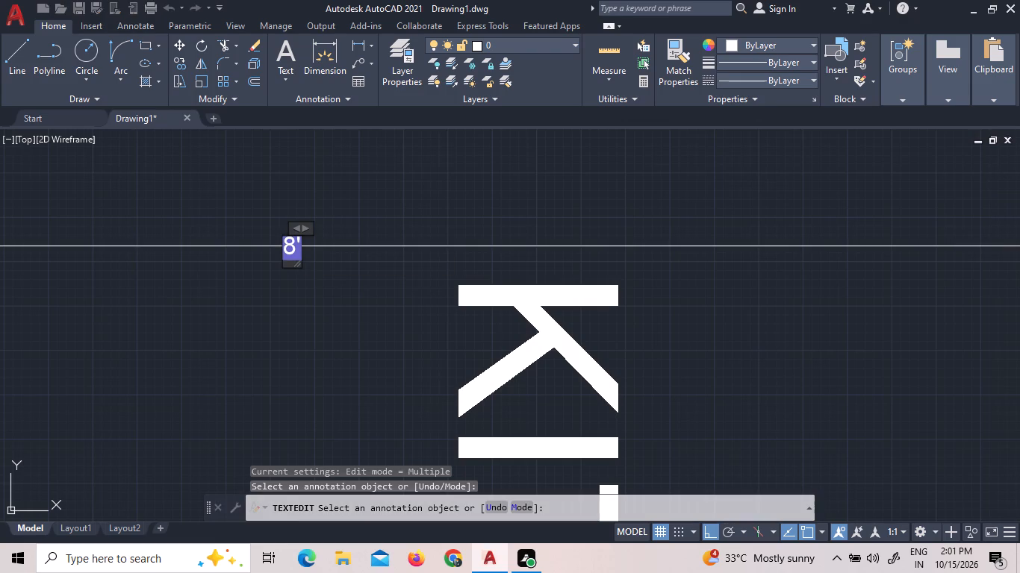
scroll(293, 245, up, 3)
click(303, 255)
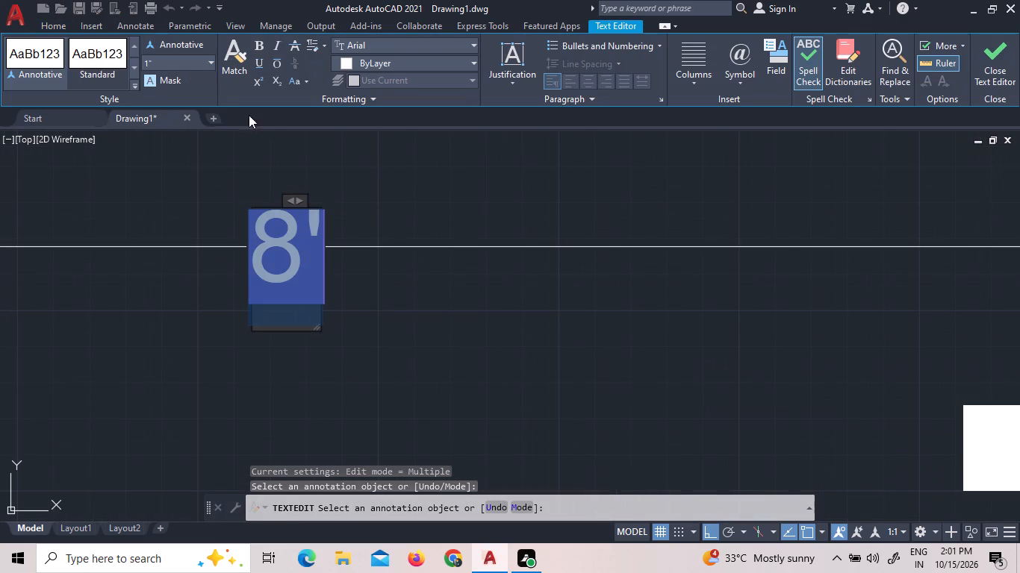
click(213, 62)
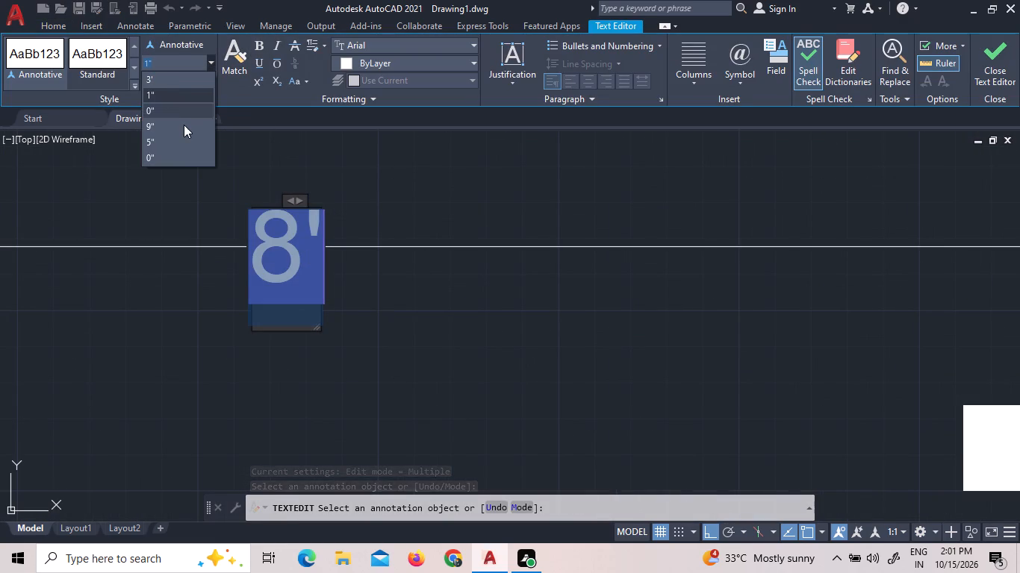
click(180, 132)
click(757, 339)
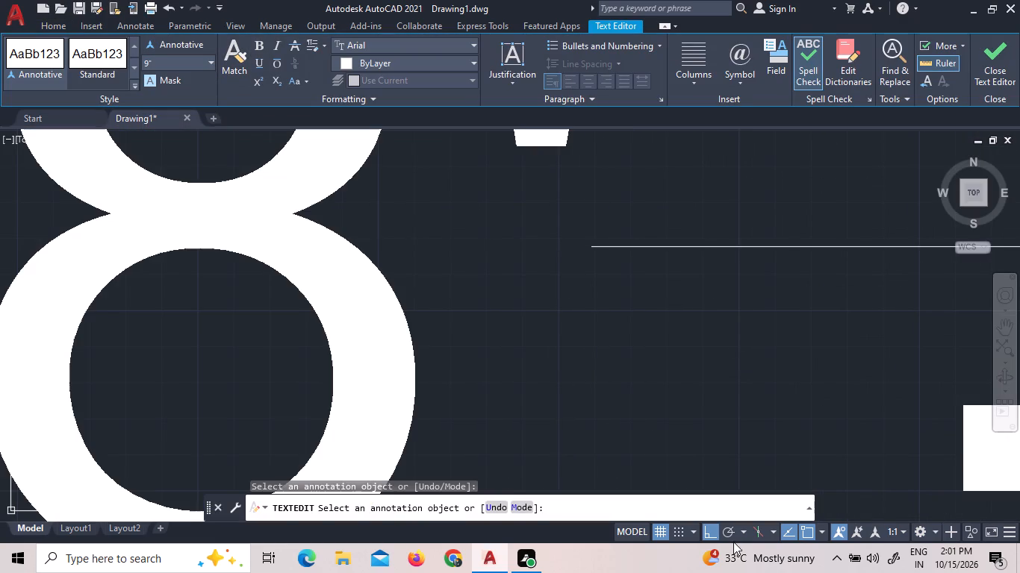
Set the text height of the end unit's bedroom length dimension to 9".
scroll(736, 542, down, 18)
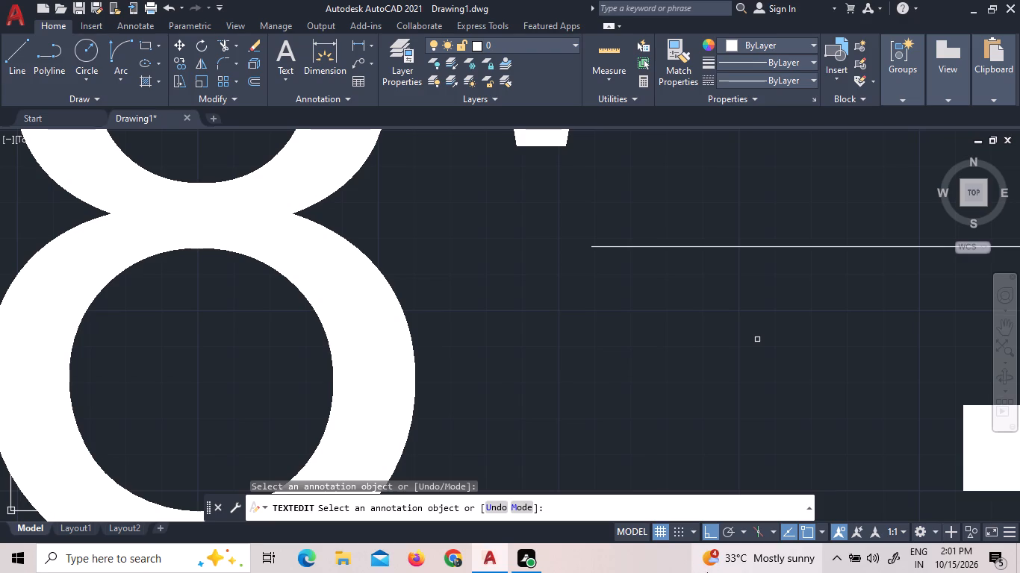
scroll(821, 274, down, 6)
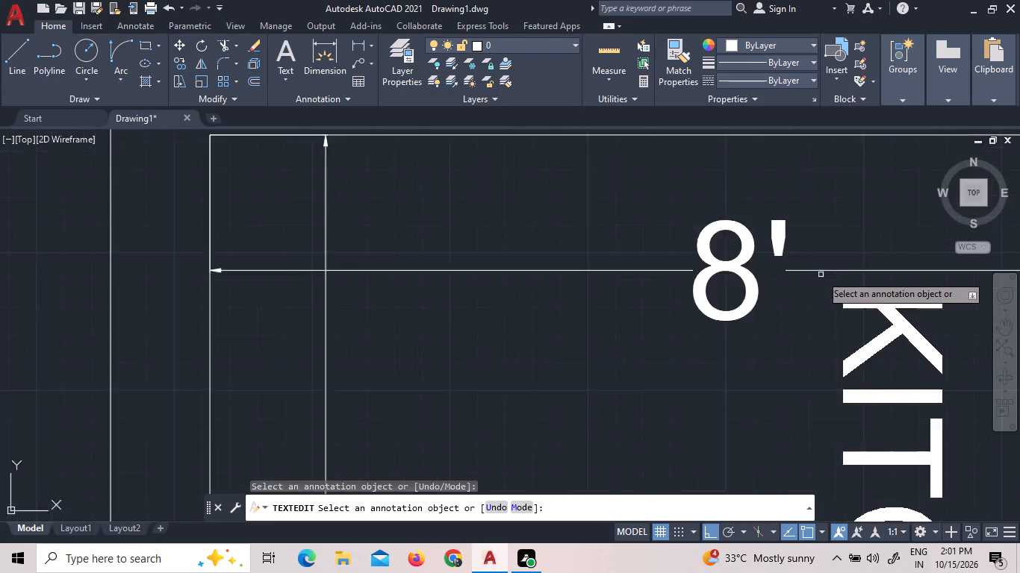
scroll(821, 275, down, 4)
middle_drag(795, 215, 729, 379)
scroll(679, 316, up, 10)
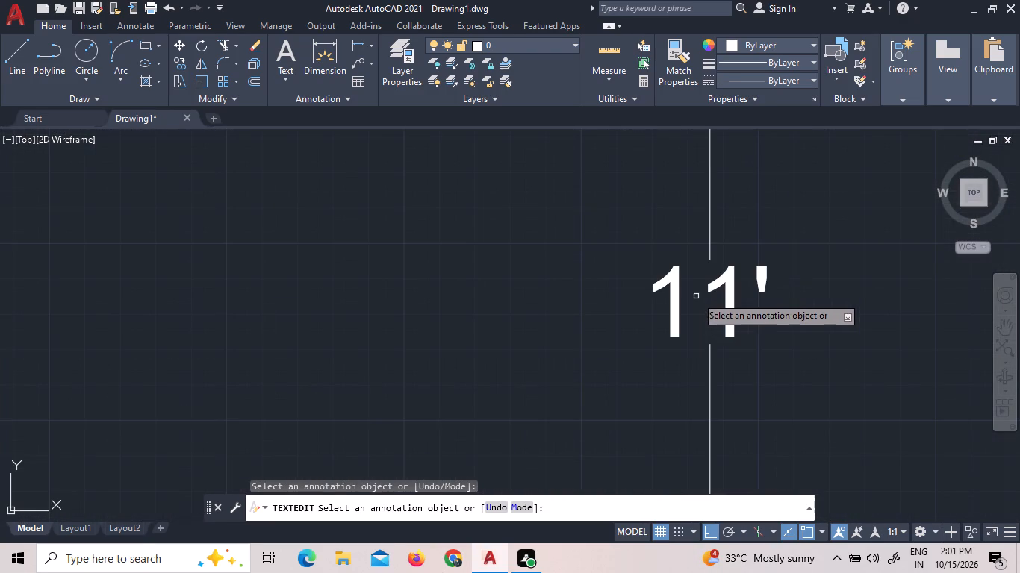
click(665, 275)
click(665, 275)
click(665, 283)
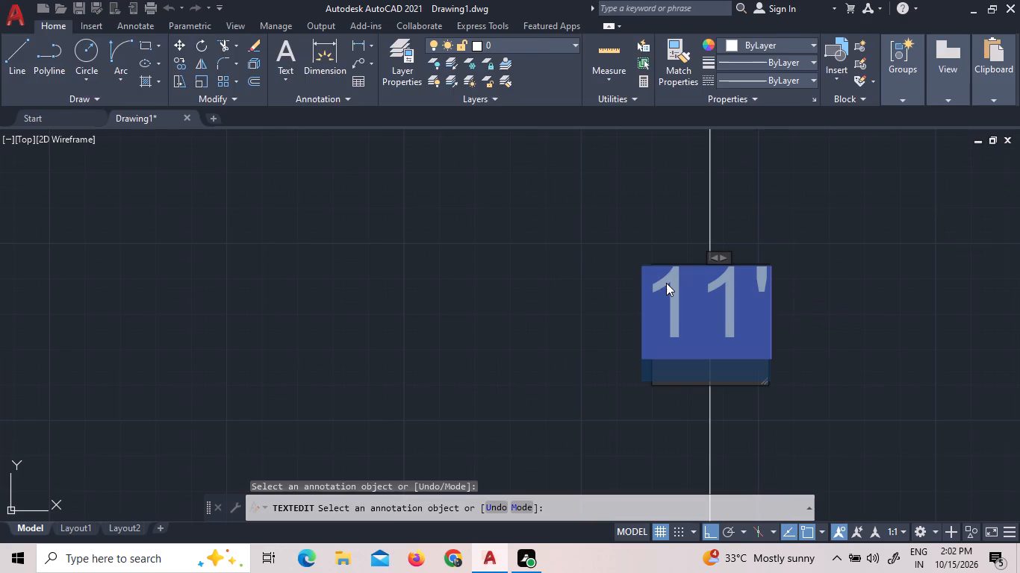
click(209, 66)
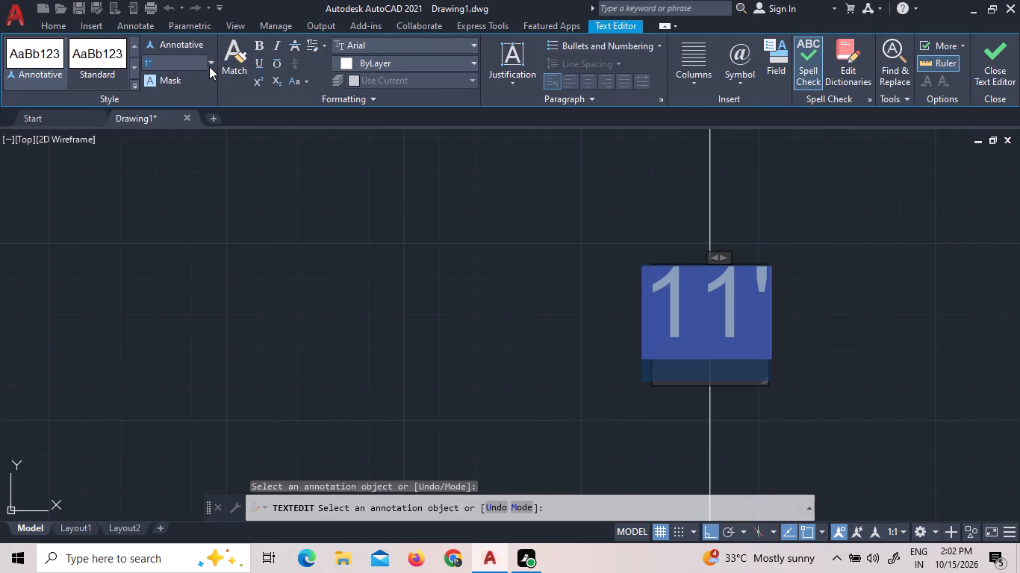
click(173, 123)
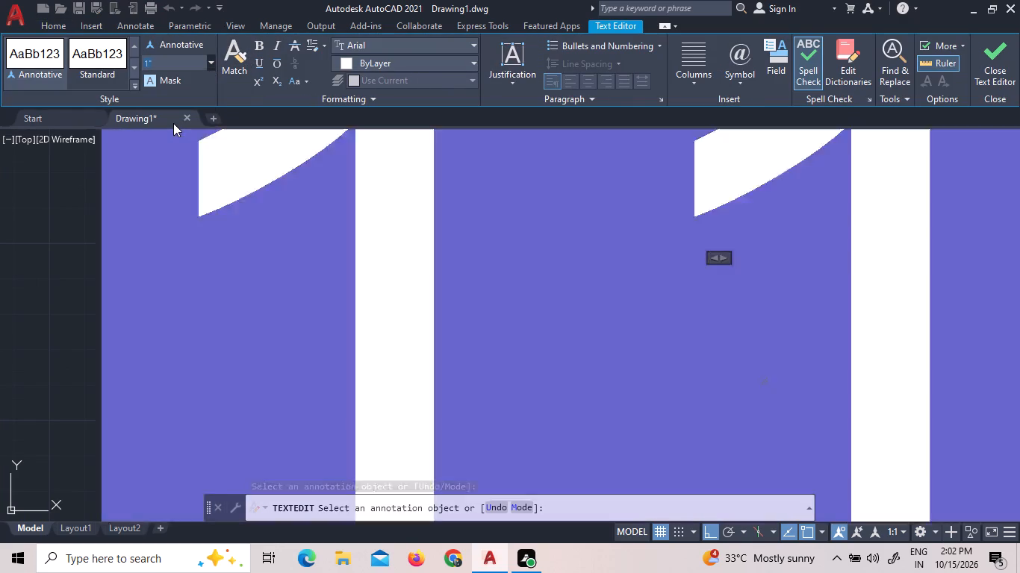
click(43, 184)
Set the text height of the end unit's bedroom width dimension to 9".
scroll(207, 302, down, 8)
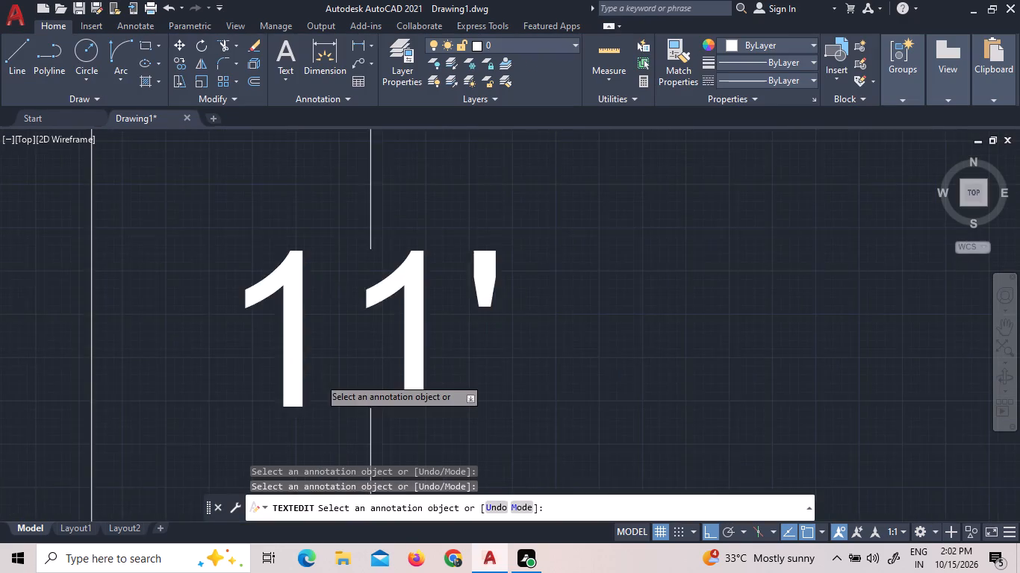
scroll(320, 379, down, 7)
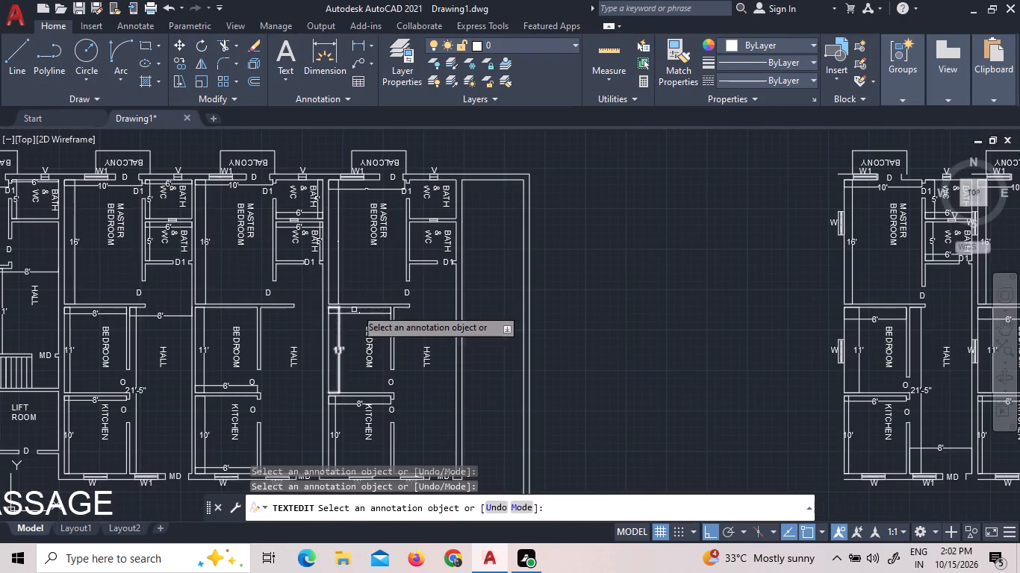
scroll(364, 301, up, 7)
scroll(337, 369, up, 4)
scroll(421, 366, up, 1)
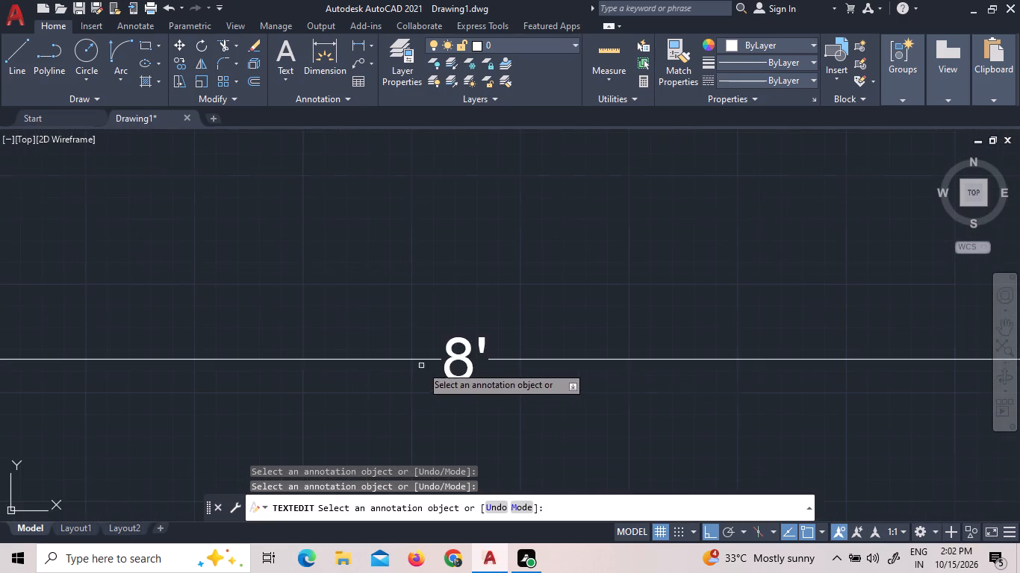
scroll(421, 366, up, 2)
click(568, 271)
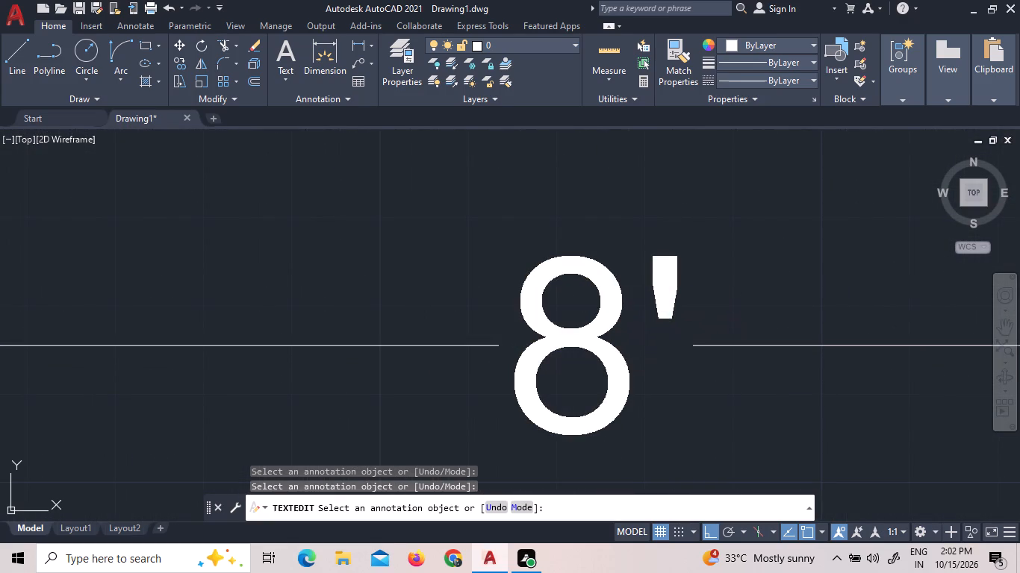
triple_click(568, 271)
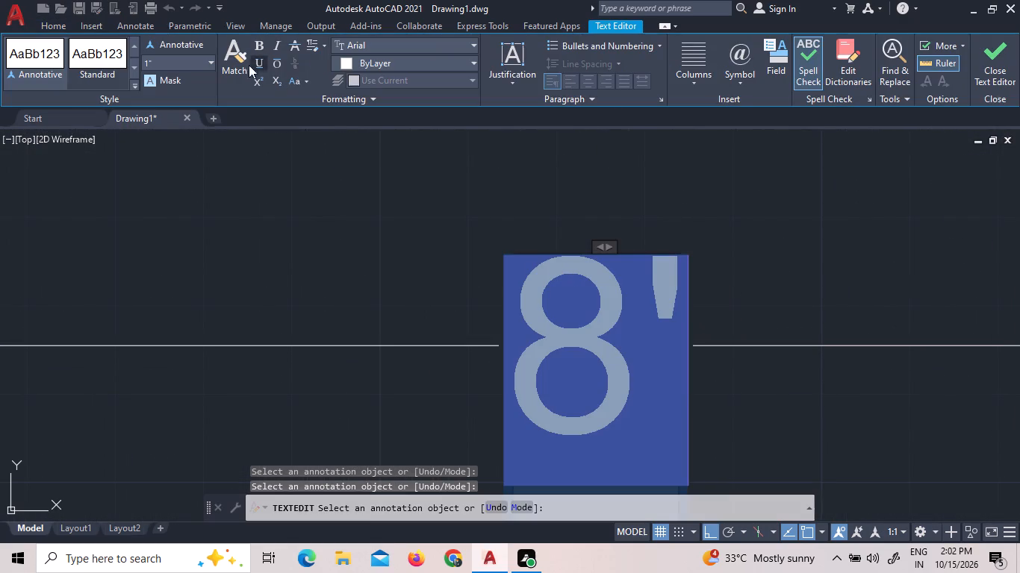
click(213, 63)
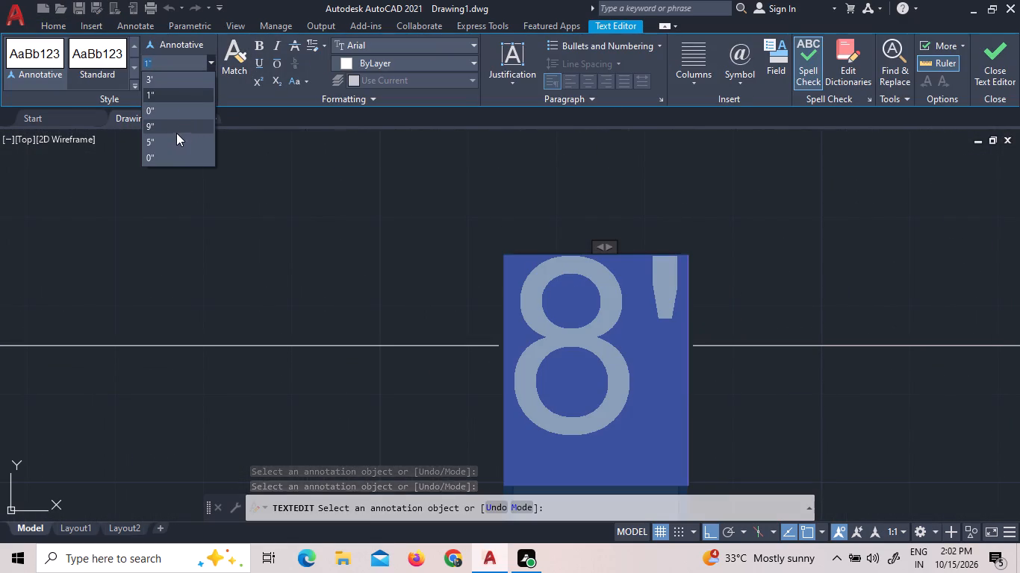
click(175, 133)
scroll(309, 264, down, 7)
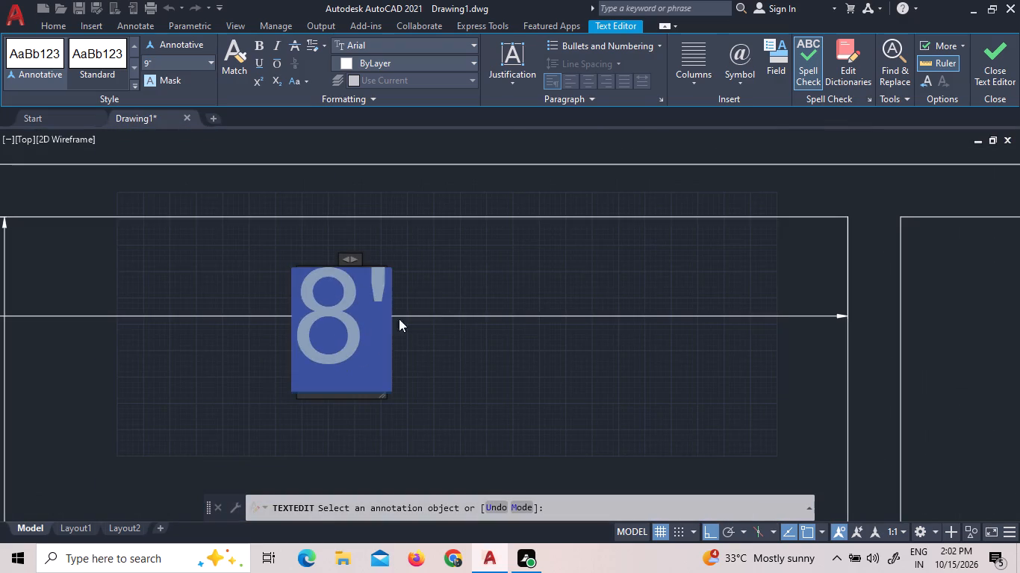
click(437, 275)
Set the text height of the end unit's master bedroom length dimension to 9".
scroll(438, 283, down, 10)
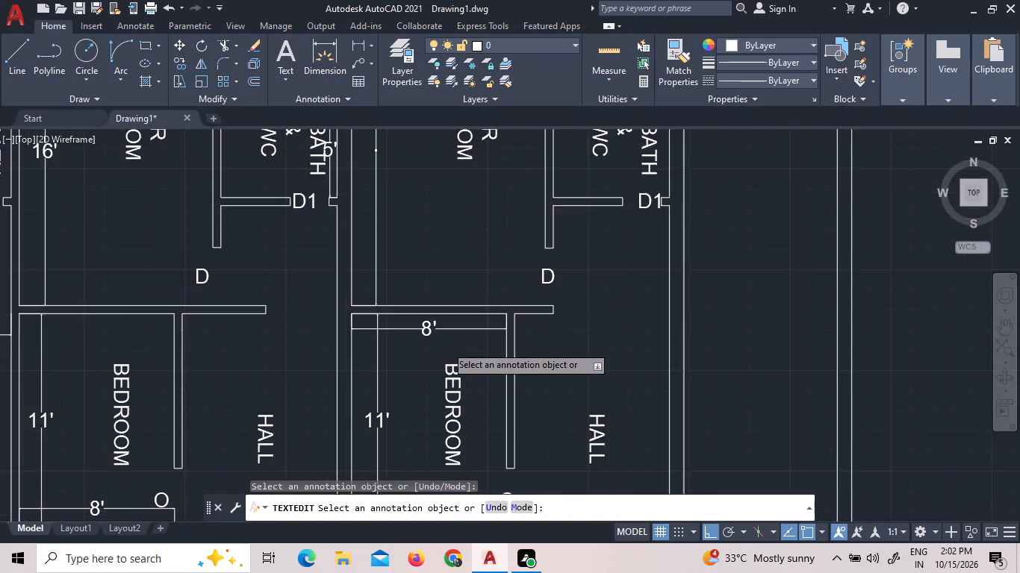
scroll(447, 346, down, 2)
scroll(441, 277, up, 4)
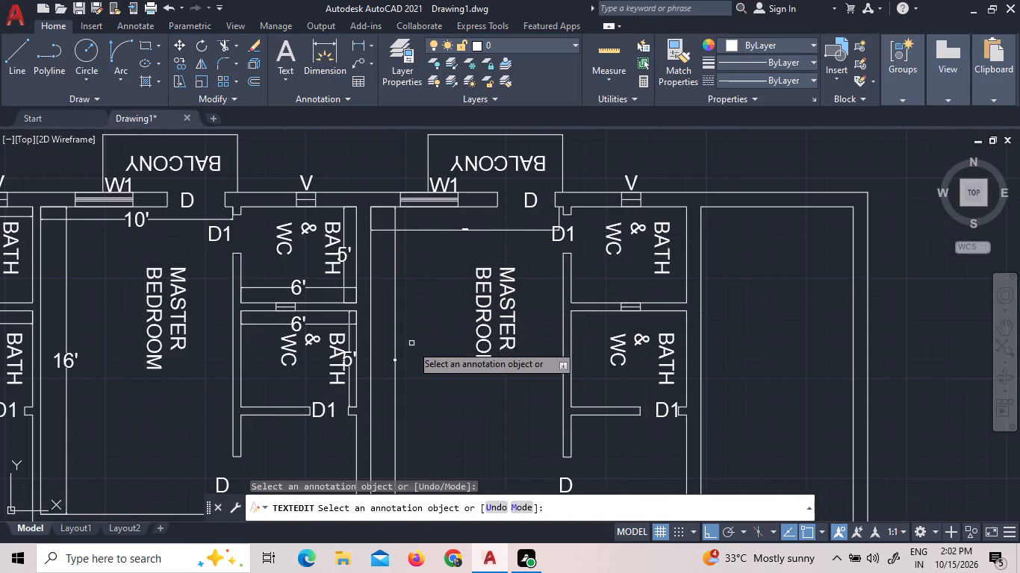
scroll(405, 356, up, 7)
scroll(339, 347, up, 2)
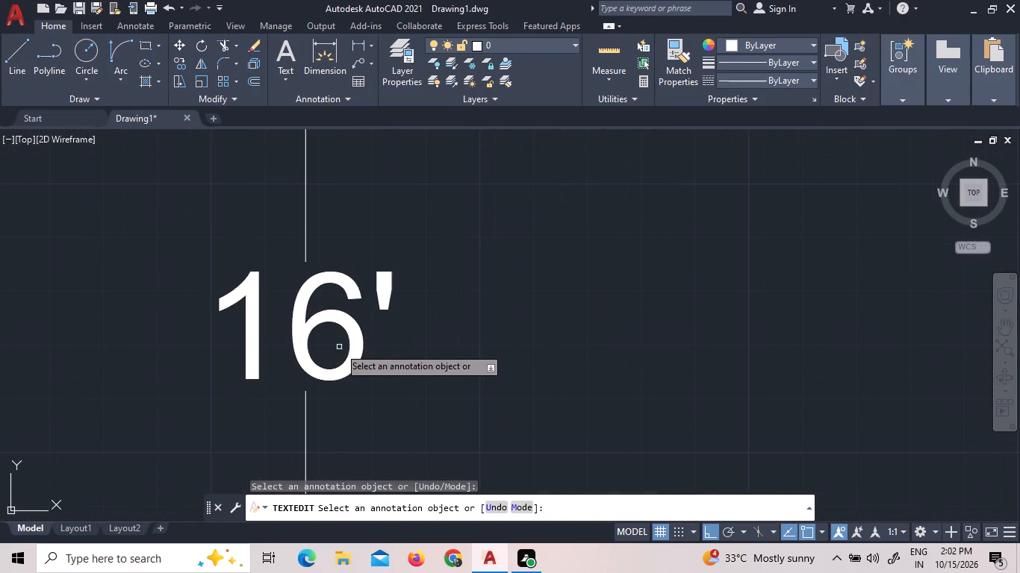
click(318, 318)
click(257, 285)
right_click(255, 285)
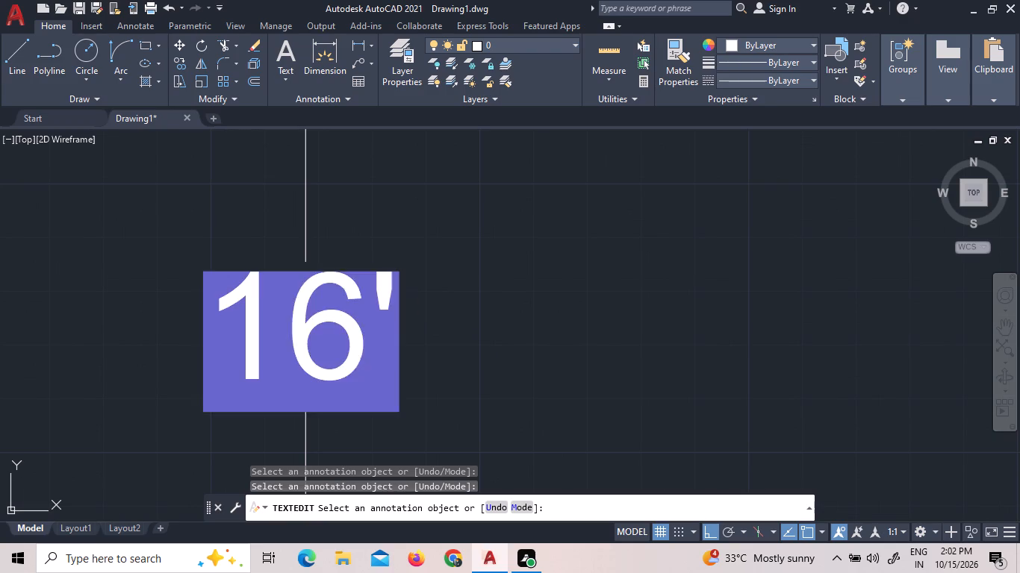
click(223, 276)
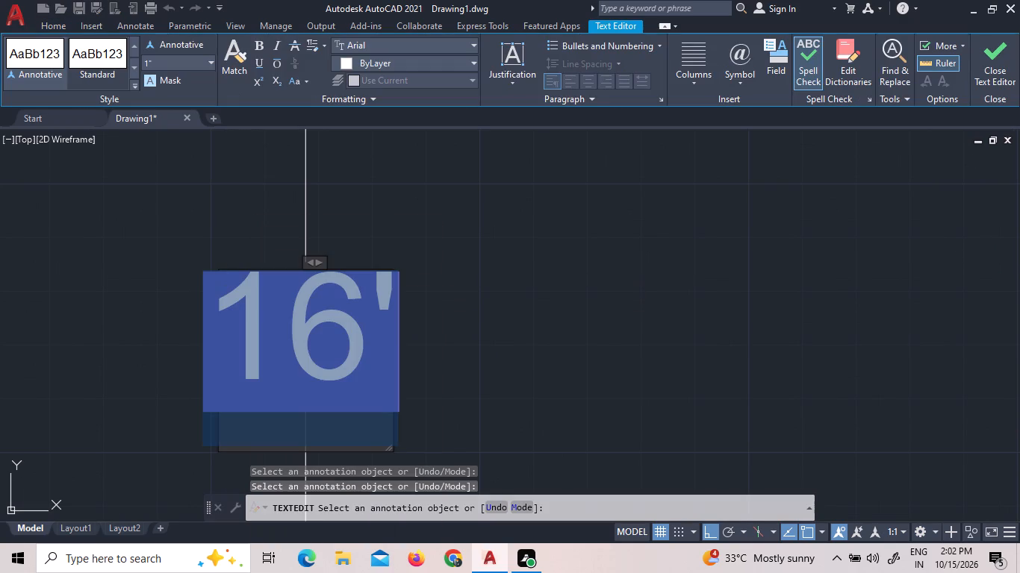
click(214, 60)
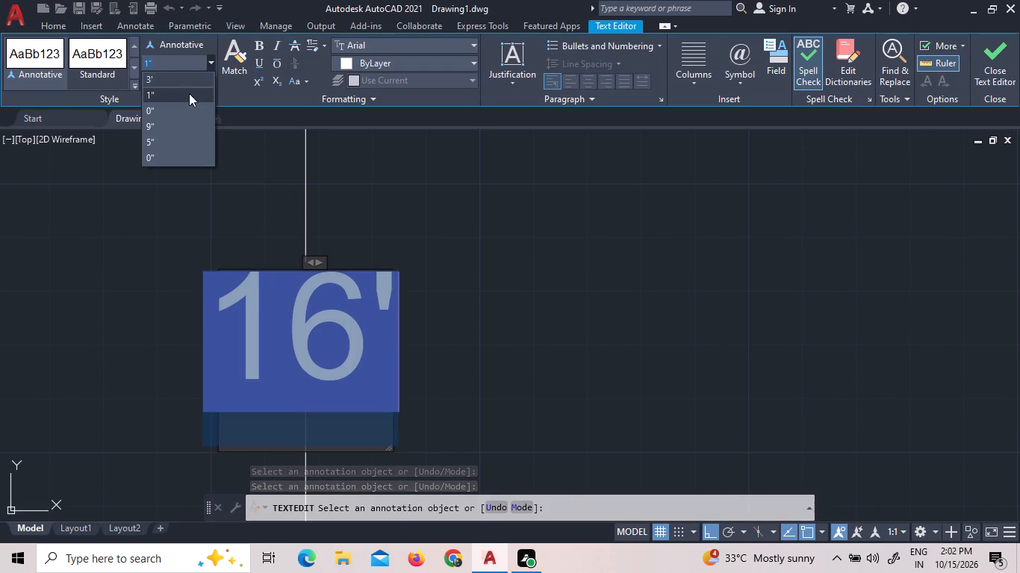
click(172, 131)
scroll(284, 232, down, 7)
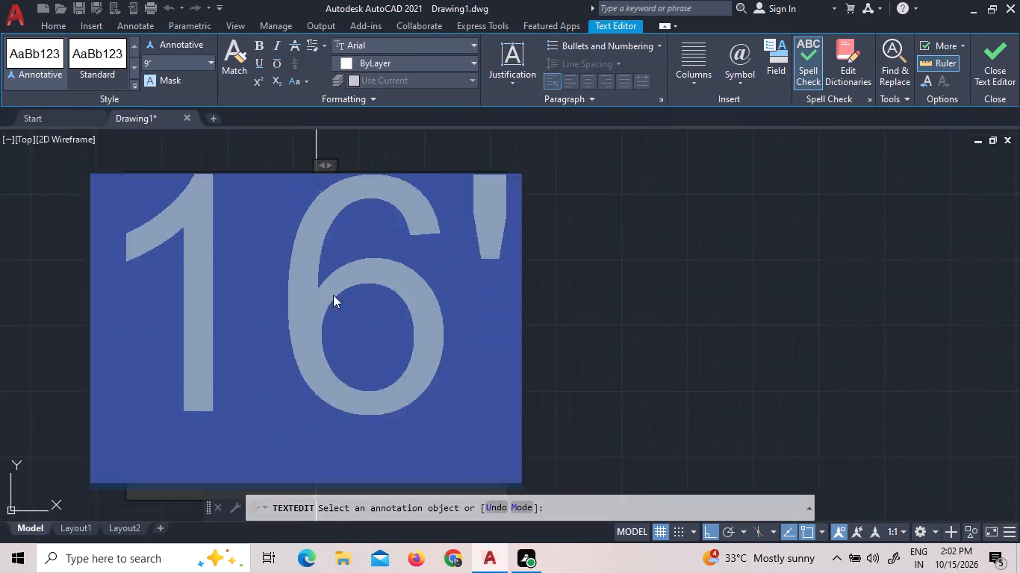
scroll(333, 295, down, 4)
click(489, 287)
Delete the end unit's existing master bedroom width dimension below the W1 window.
scroll(491, 316, down, 6)
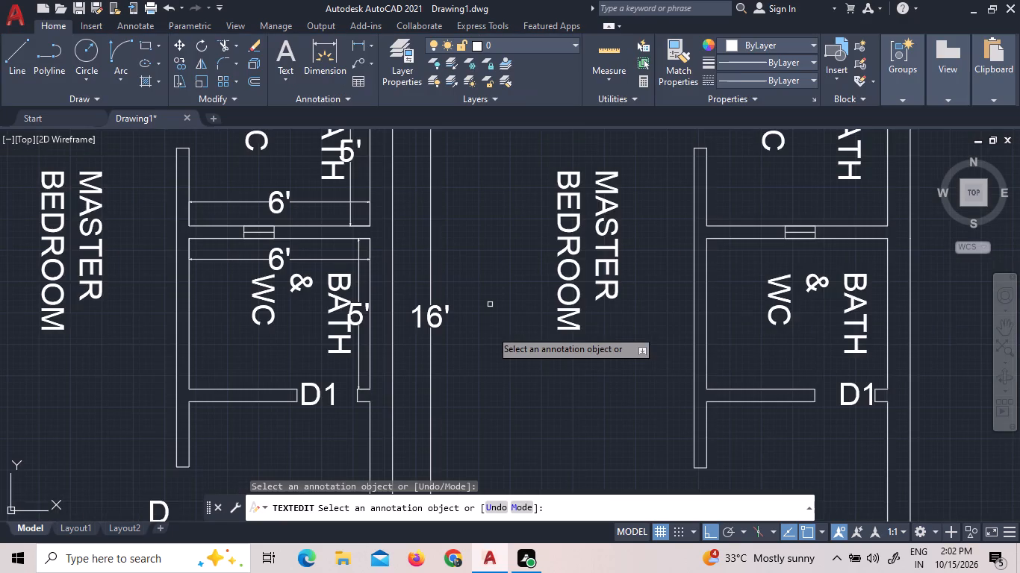
scroll(491, 319, down, 3)
scroll(513, 257, up, 3)
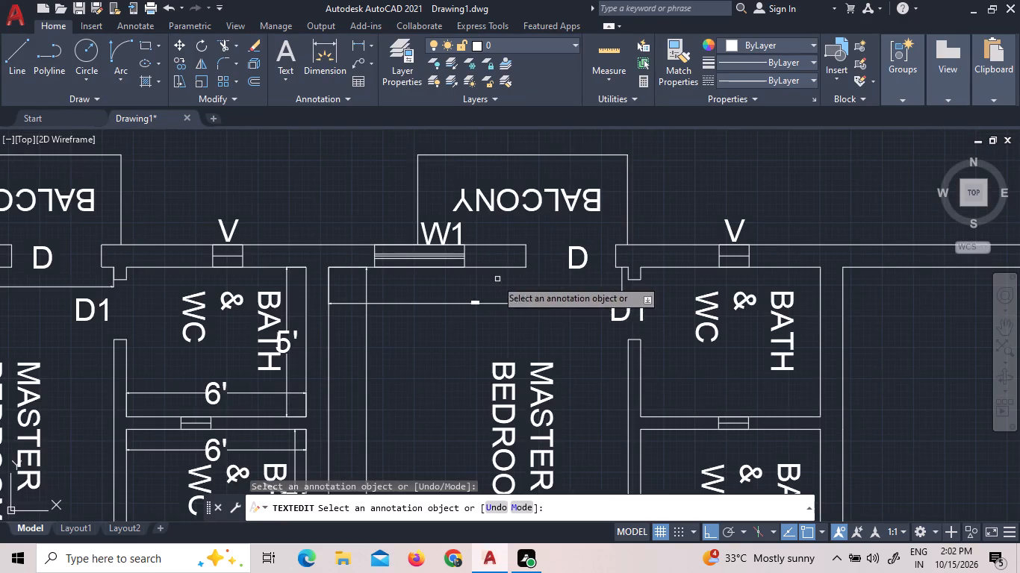
scroll(465, 305, up, 7)
scroll(502, 311, down, 2)
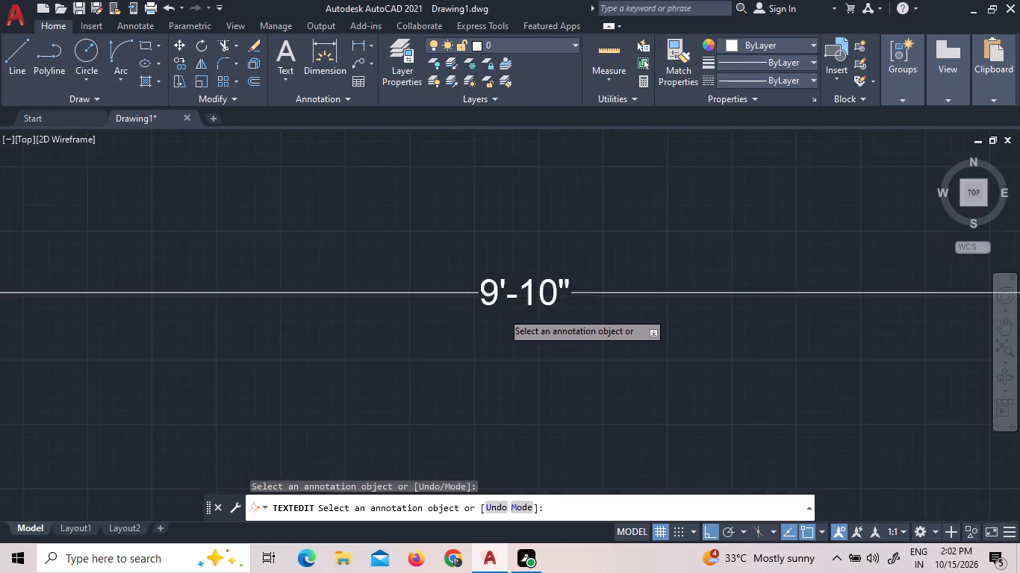
scroll(502, 312, down, 3)
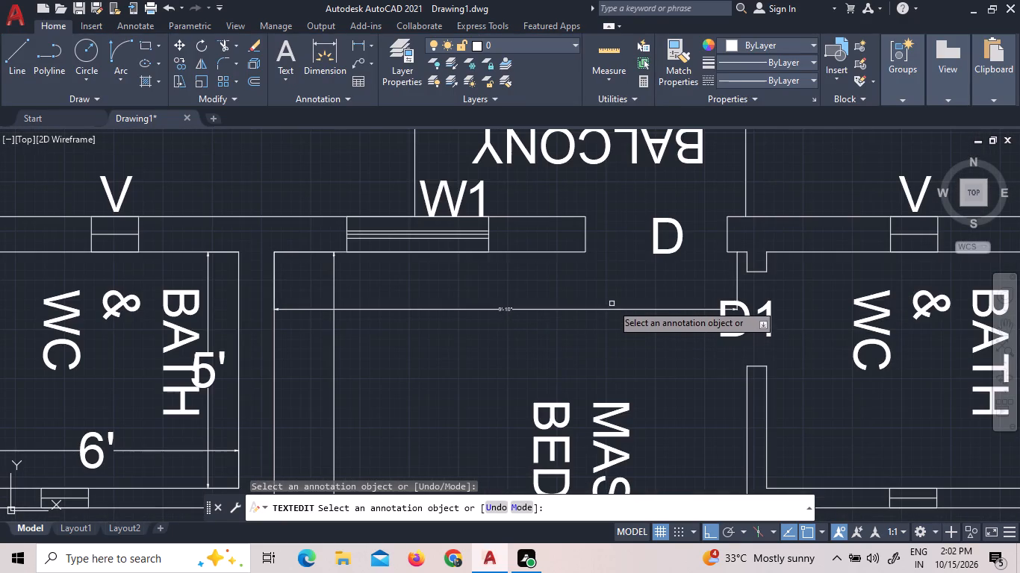
click(603, 310)
right_click(603, 310)
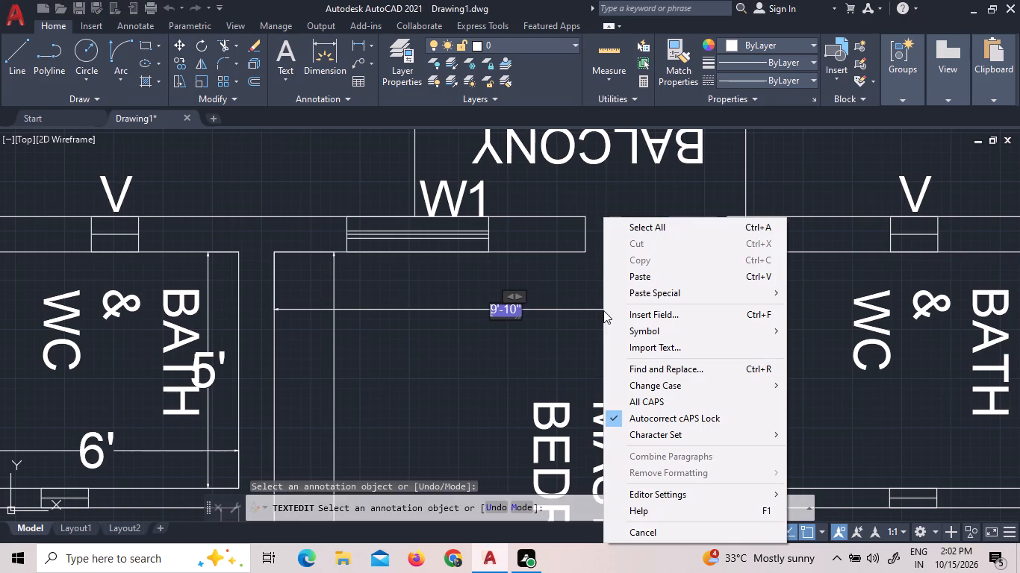
click(438, 287)
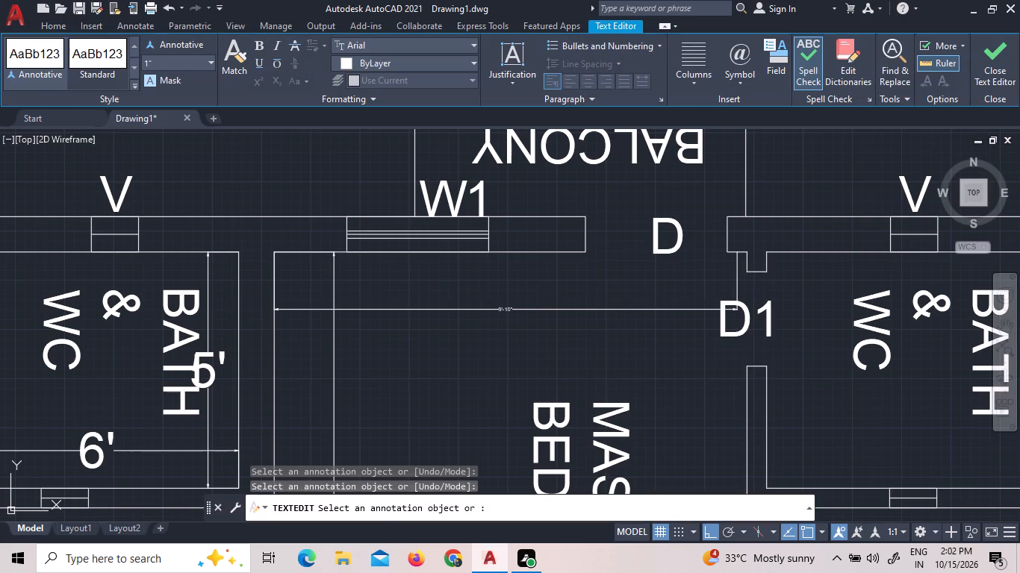
right_click(632, 295)
click(644, 297)
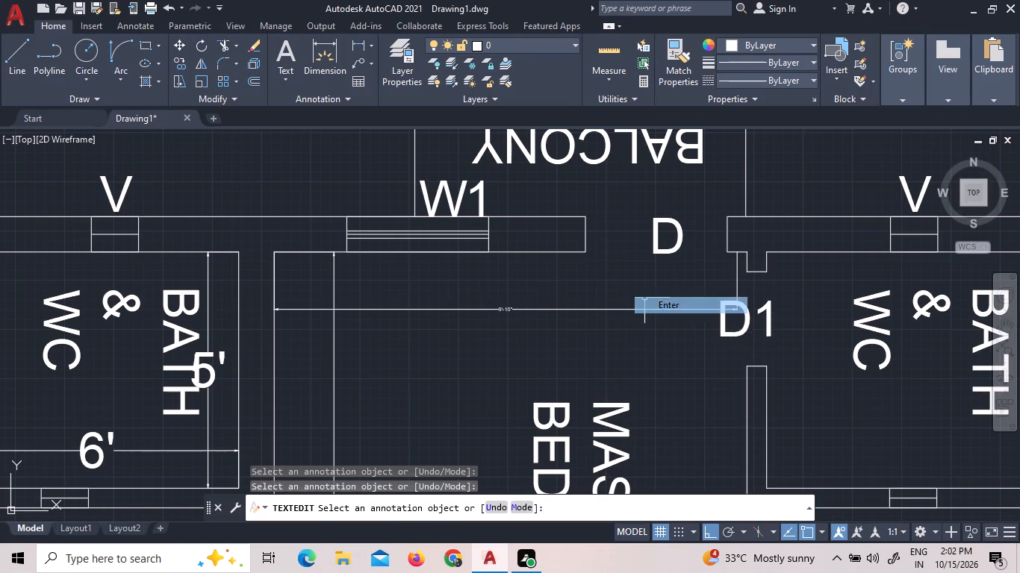
click(644, 307)
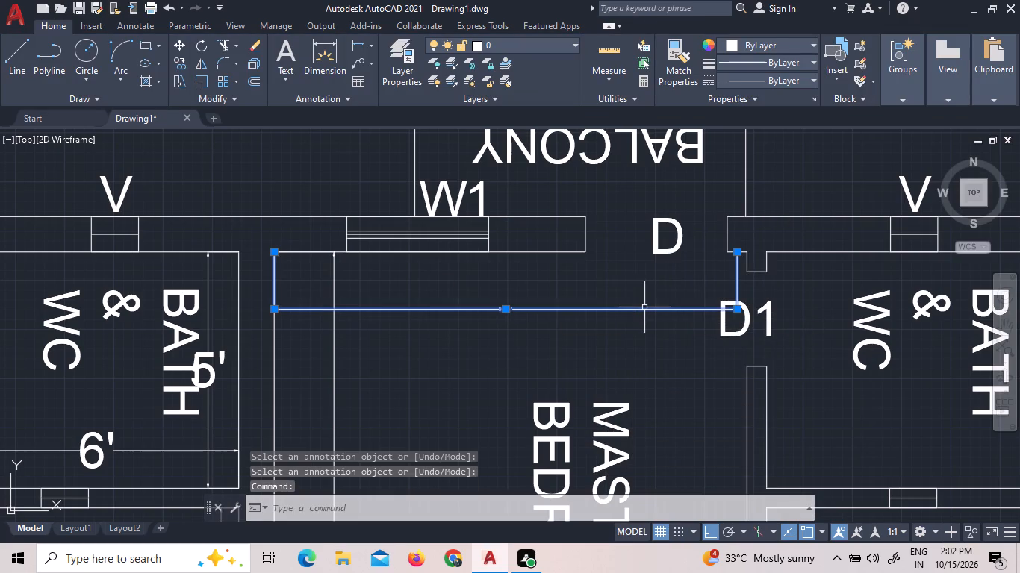
key(Delete)
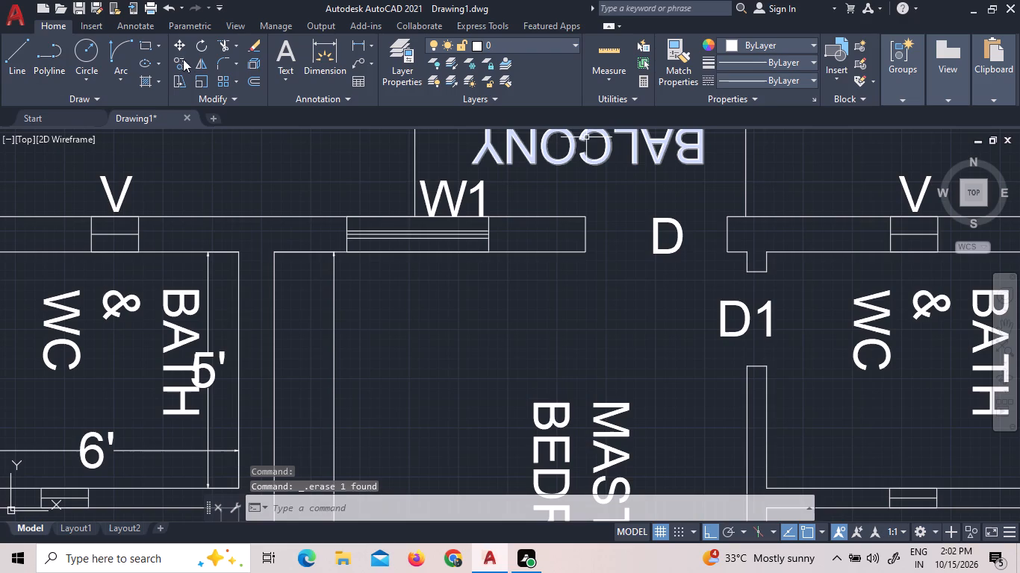
Add a linear dimension for the end unit's master bedroom width between its north inner corners, placed just inside the room.
click(358, 41)
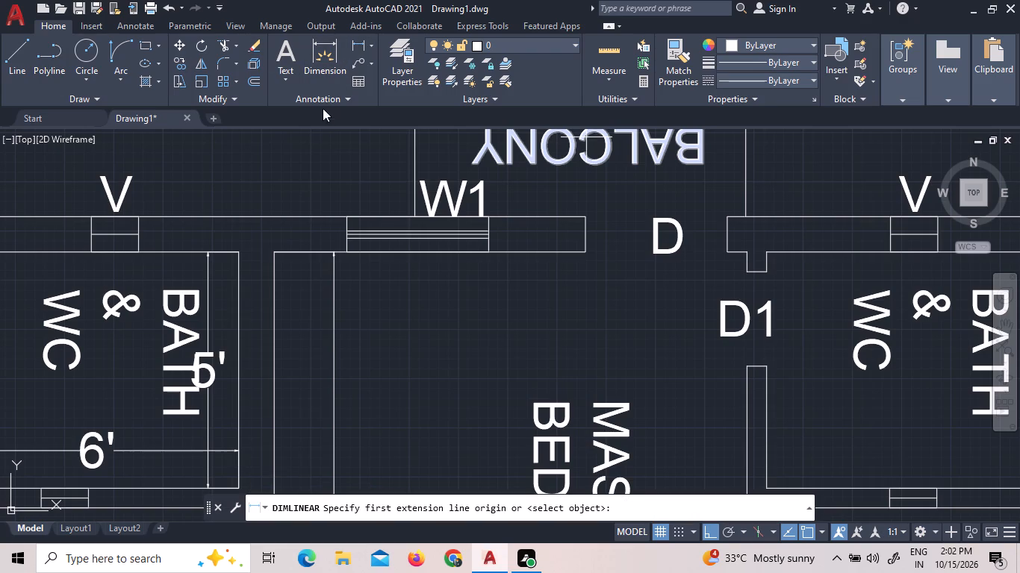
click(277, 251)
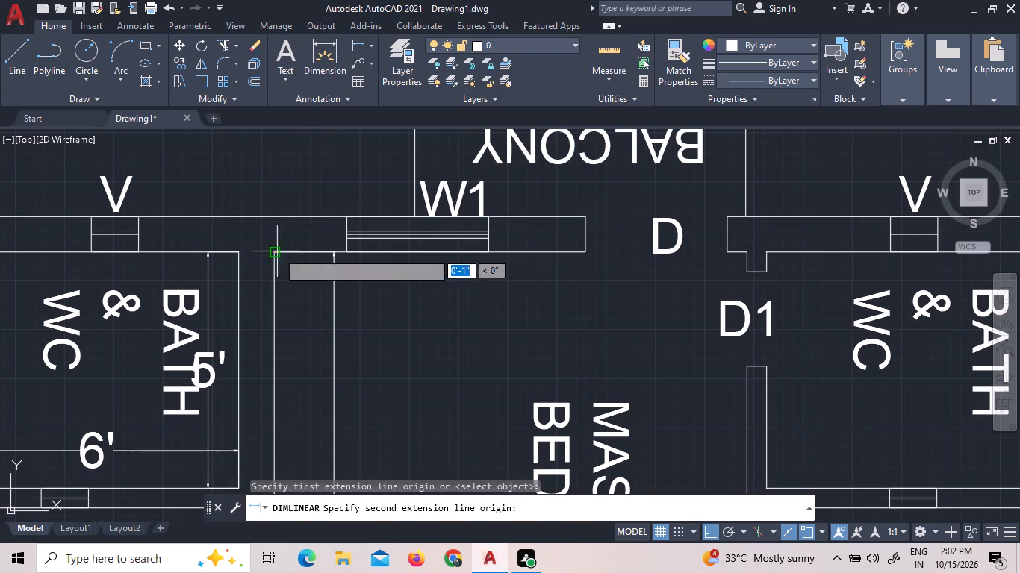
click(750, 253)
click(751, 283)
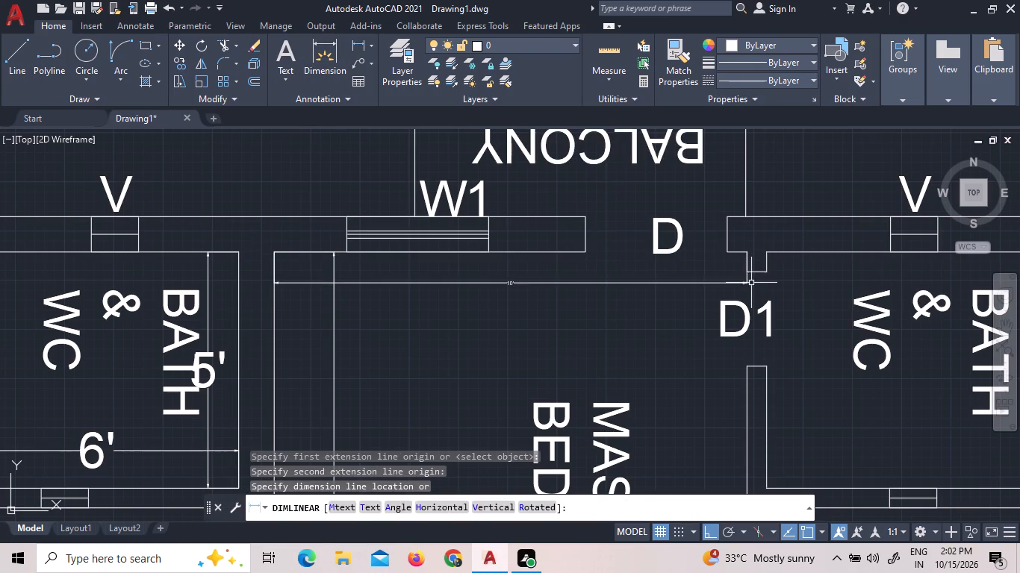
Set the text height of the end unit's new master bedroom width dimension to 9".
triple_click(516, 283)
click(512, 283)
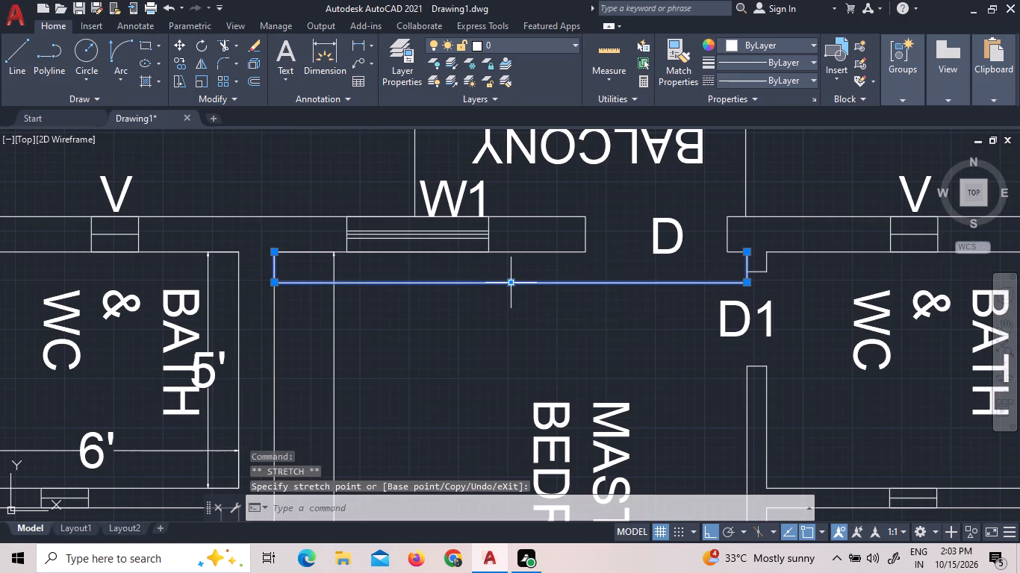
scroll(512, 283, up, 17)
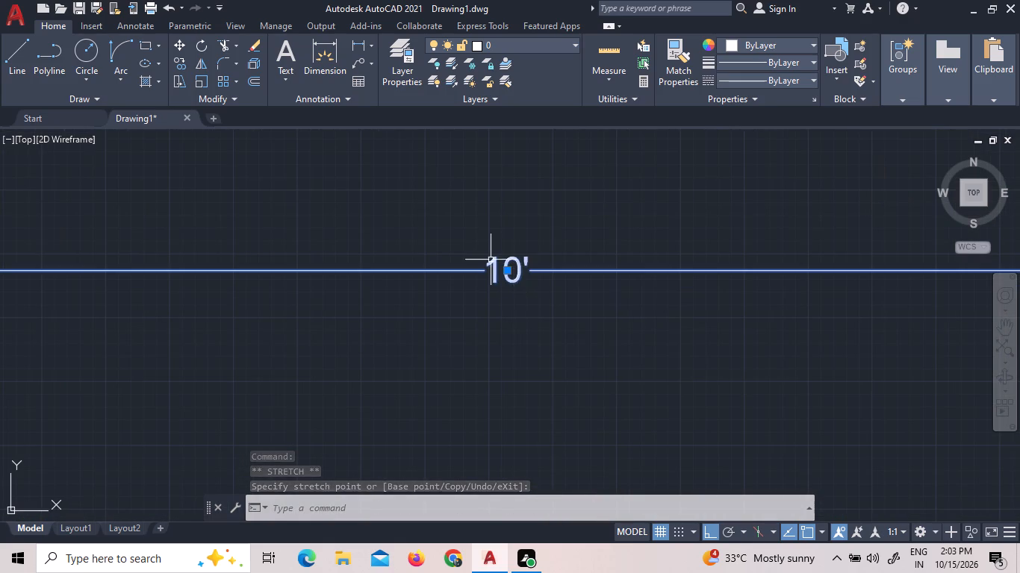
triple_click(497, 263)
click(497, 263)
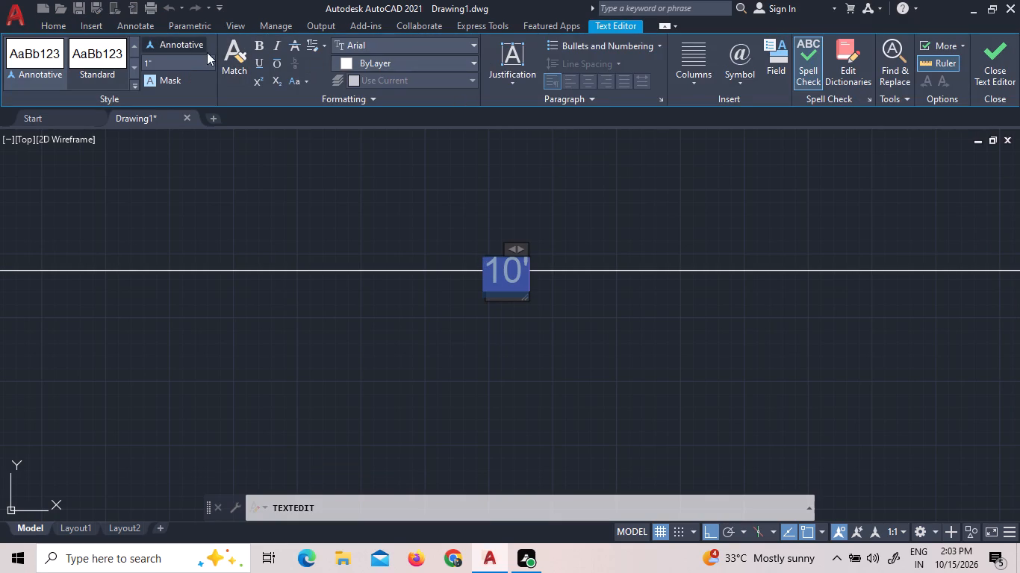
click(211, 55)
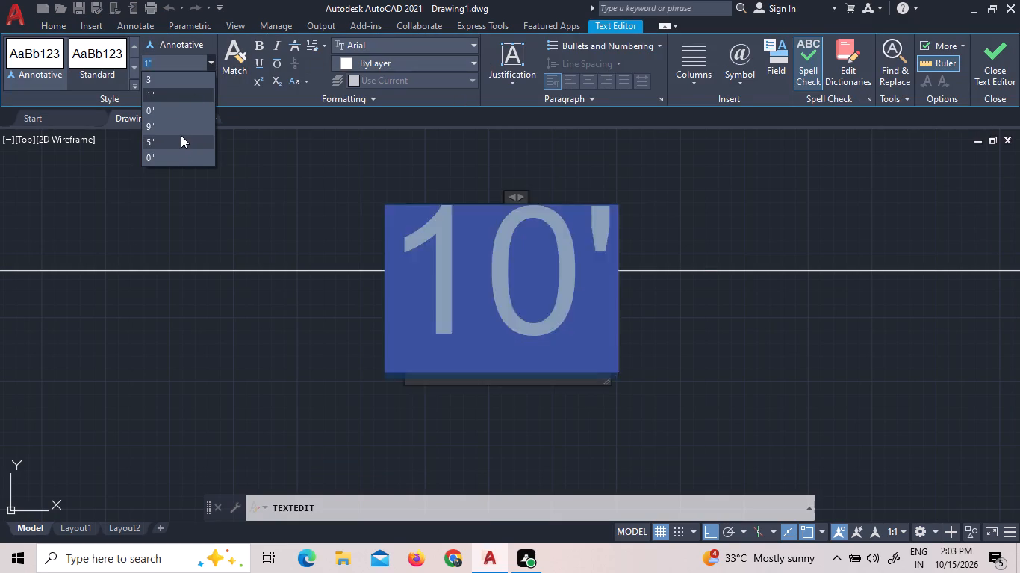
click(181, 132)
click(155, 321)
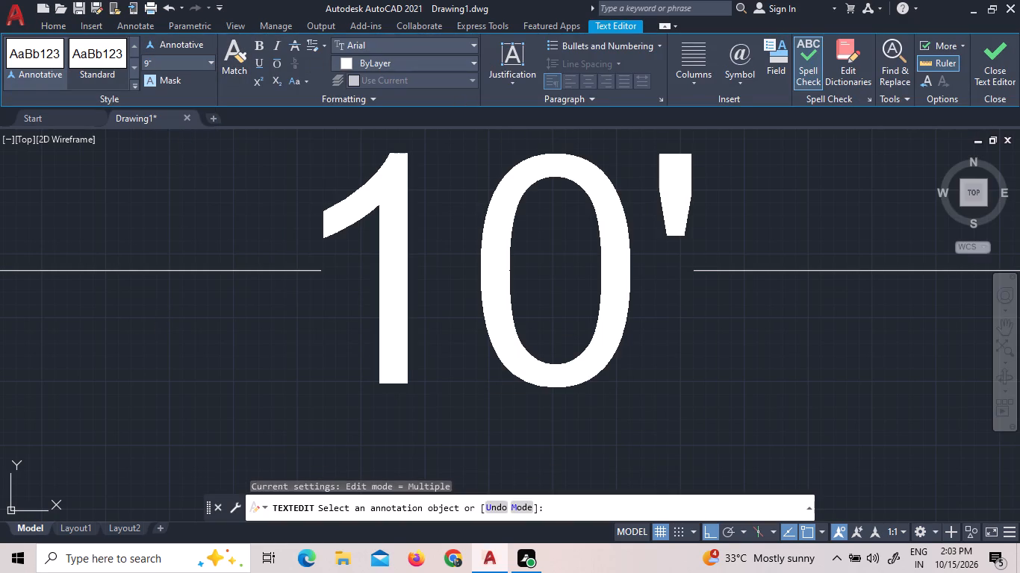
Add a linear dimension for the length of the end unit's upper bath along its east wall, placed just inside the room.
scroll(228, 336, down, 3)
scroll(306, 341, down, 3)
scroll(426, 348, down, 3)
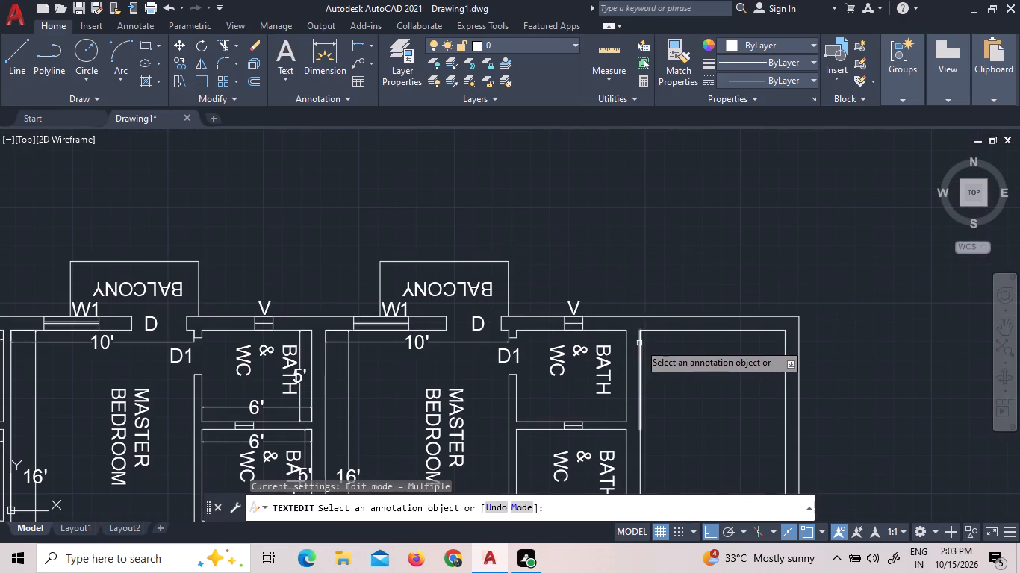
middle_drag(694, 366, 645, 251)
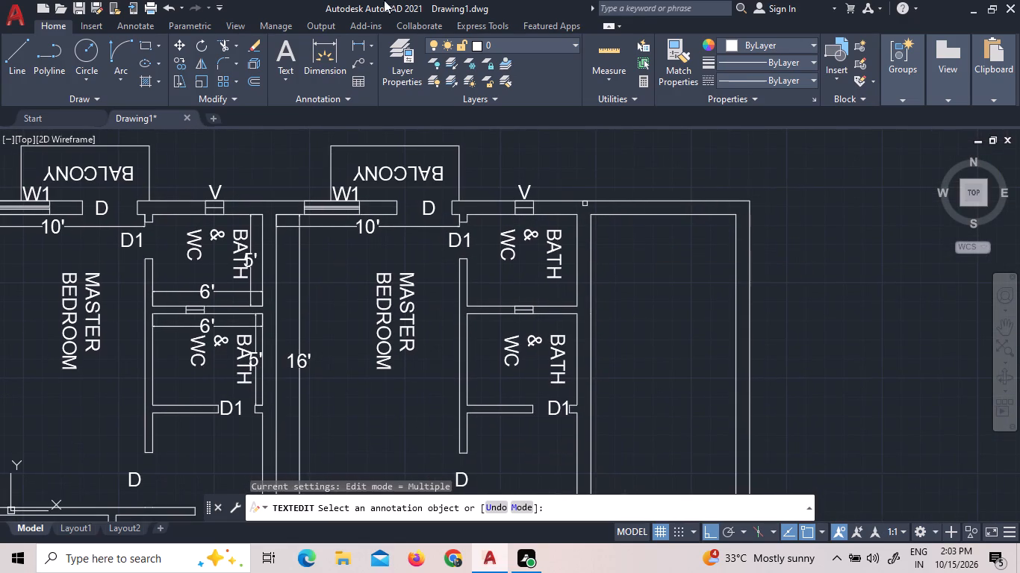
click(357, 38)
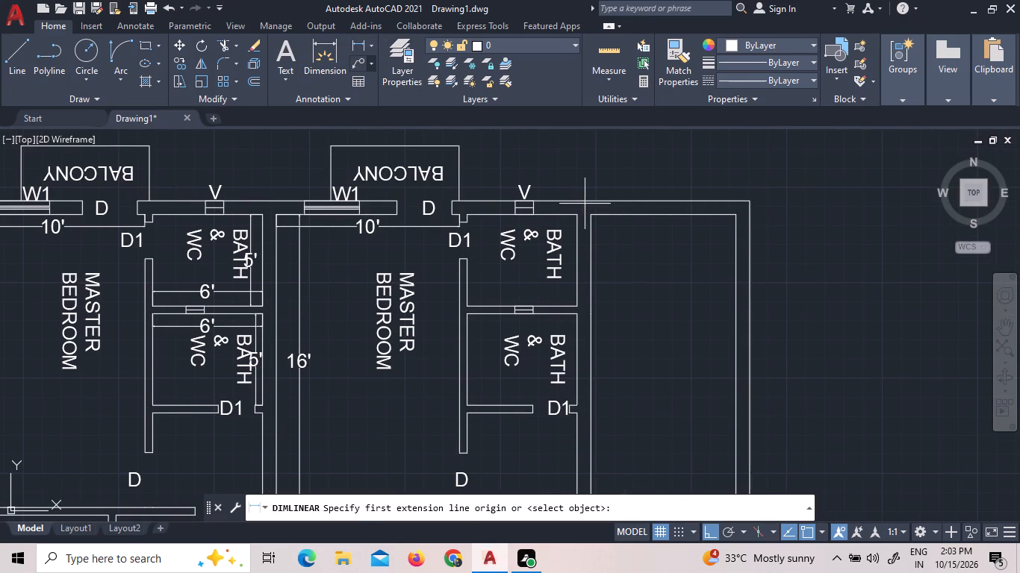
click(579, 213)
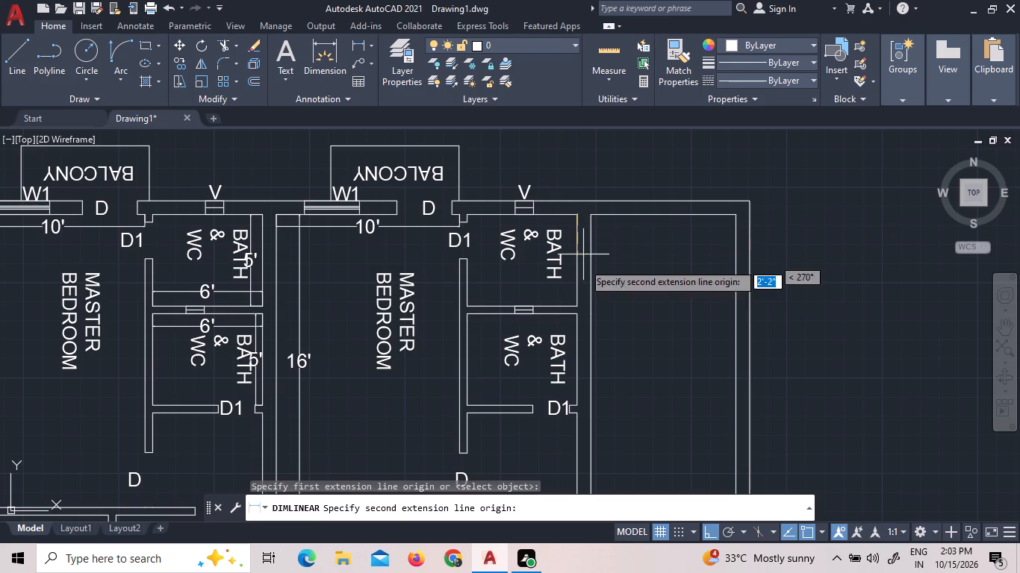
click(576, 306)
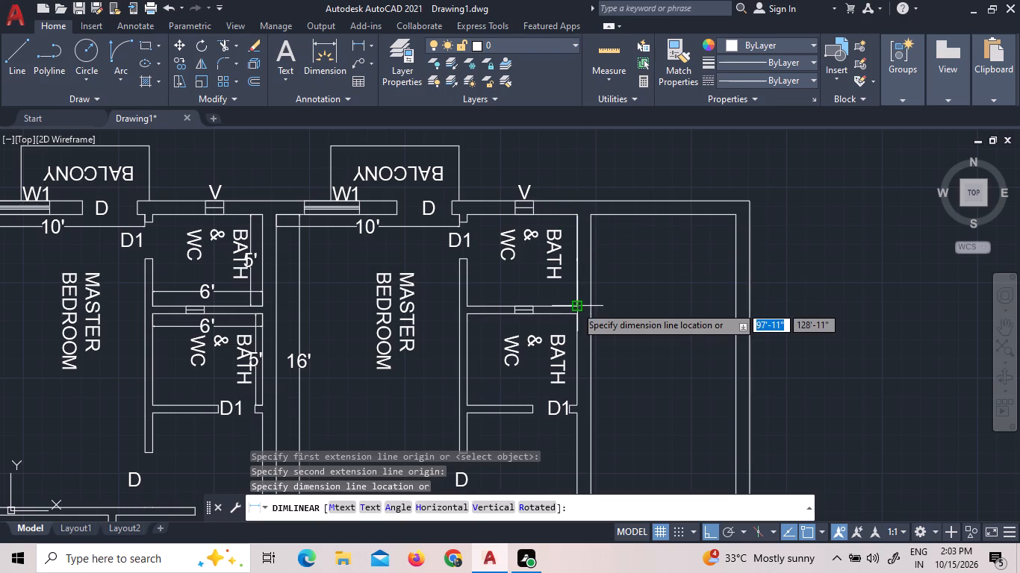
click(566, 301)
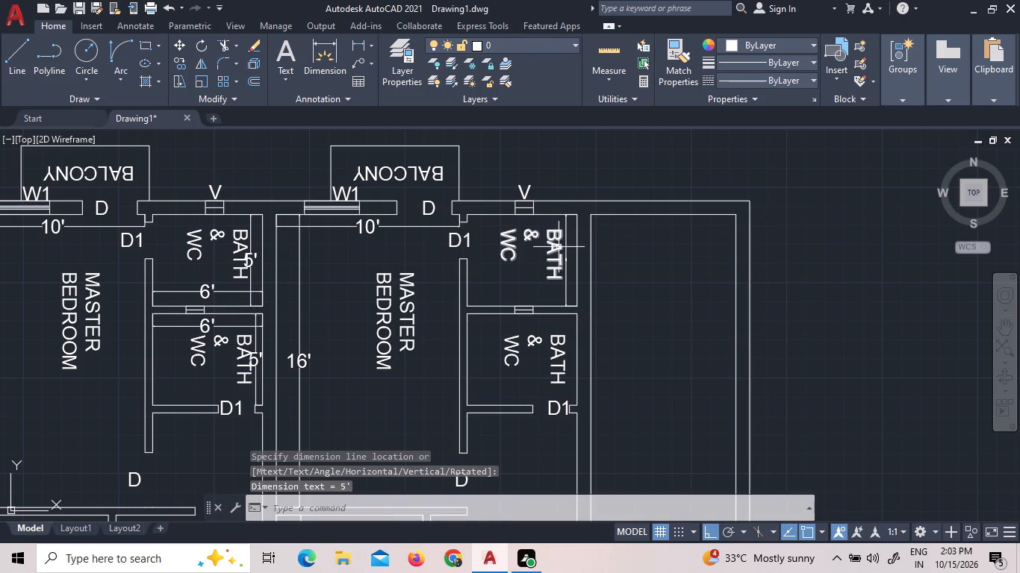
Set the text height of the upper bath's new length dimension to 9".
scroll(565, 263, up, 8)
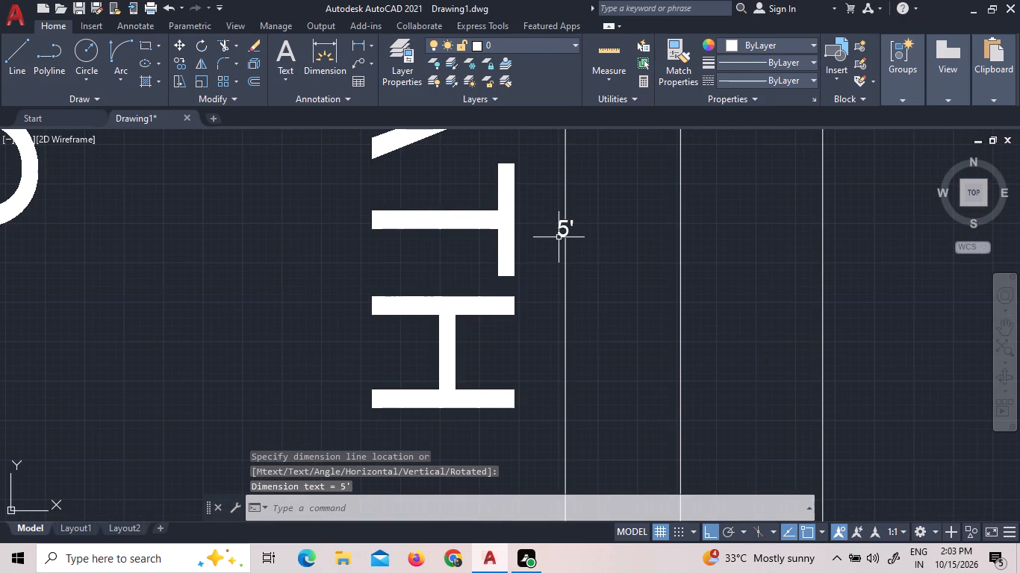
triple_click(567, 221)
click(567, 221)
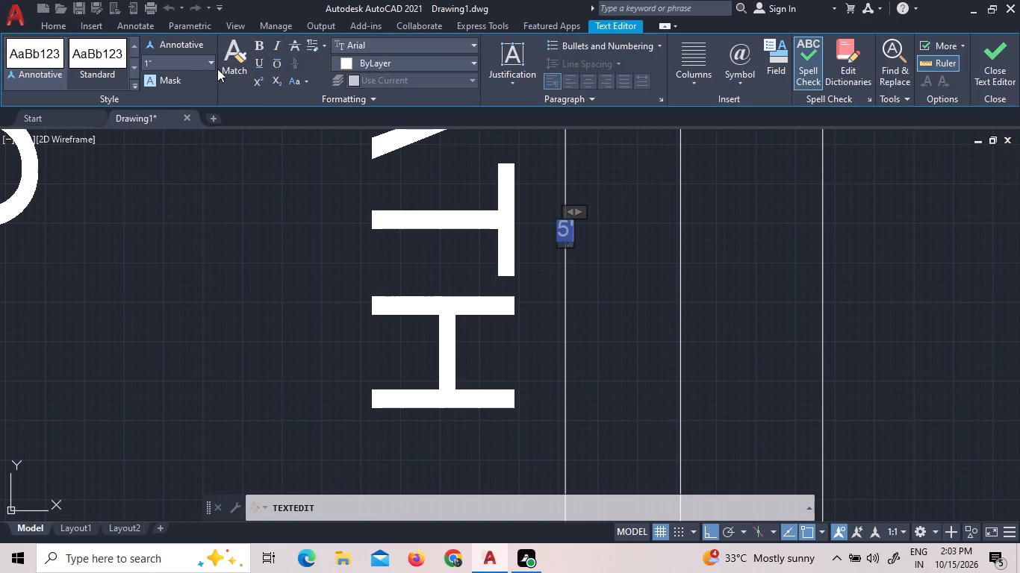
click(215, 66)
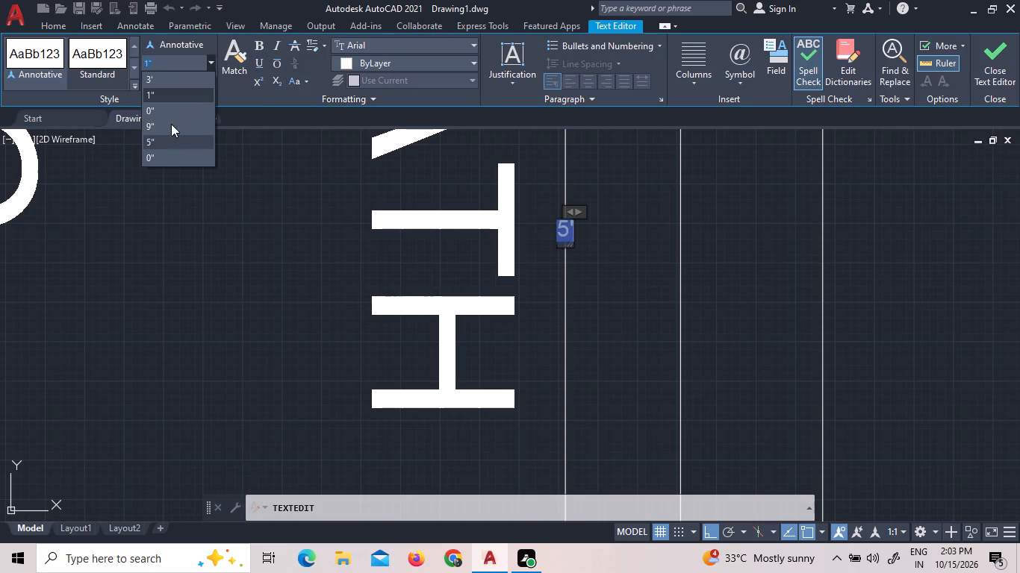
click(172, 127)
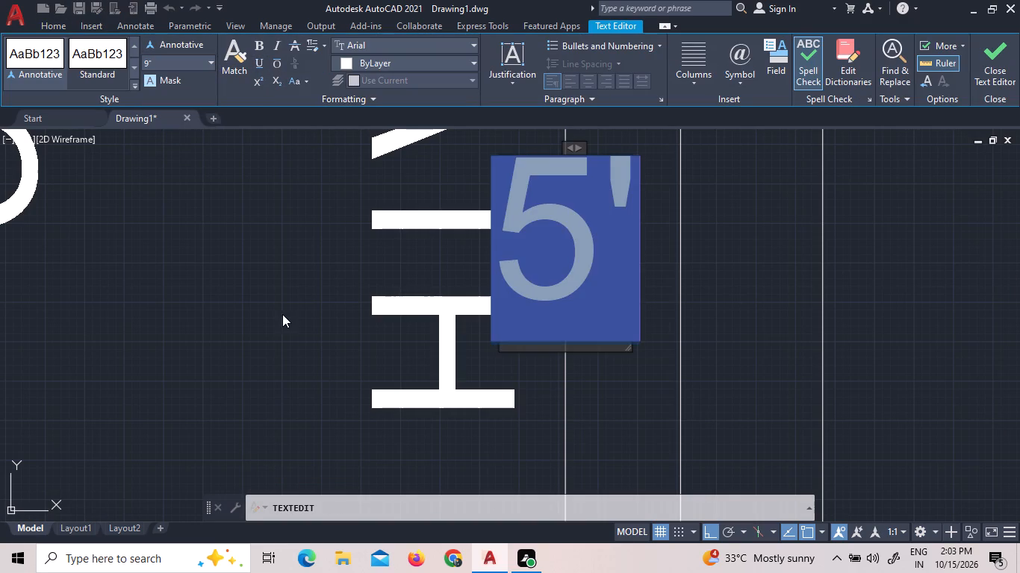
click(282, 314)
scroll(644, 376, down, 1)
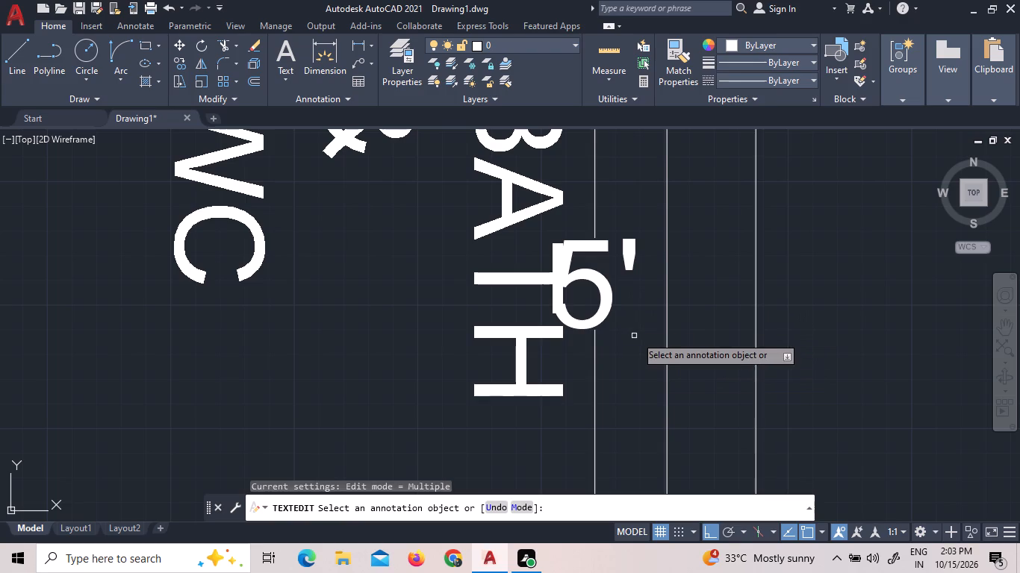
right_click(635, 336)
click(662, 342)
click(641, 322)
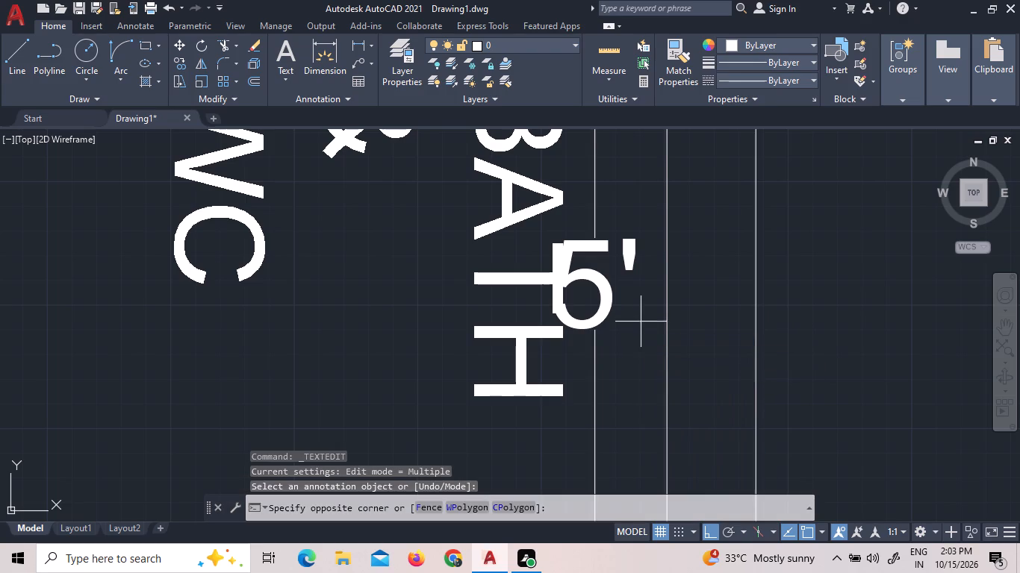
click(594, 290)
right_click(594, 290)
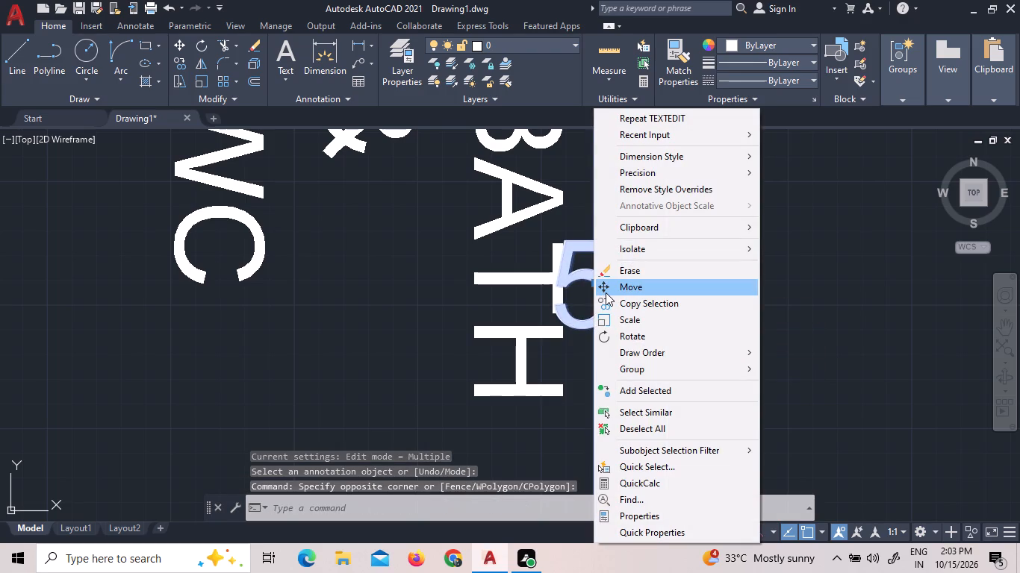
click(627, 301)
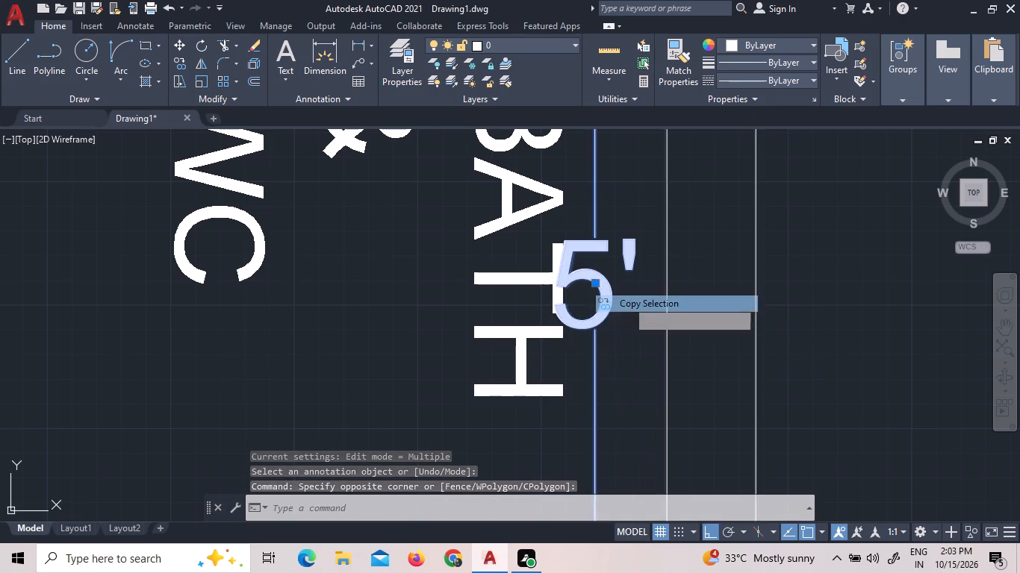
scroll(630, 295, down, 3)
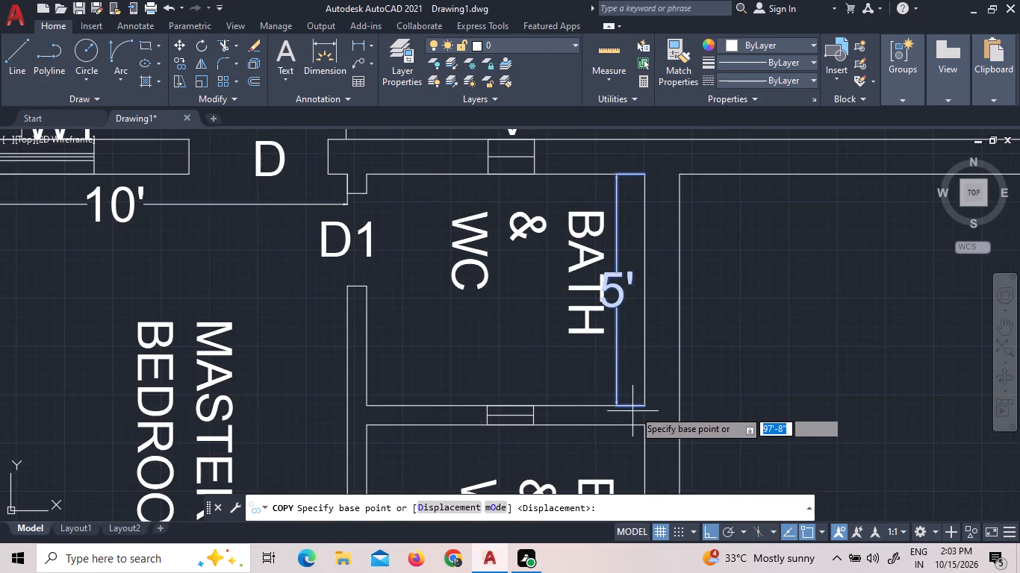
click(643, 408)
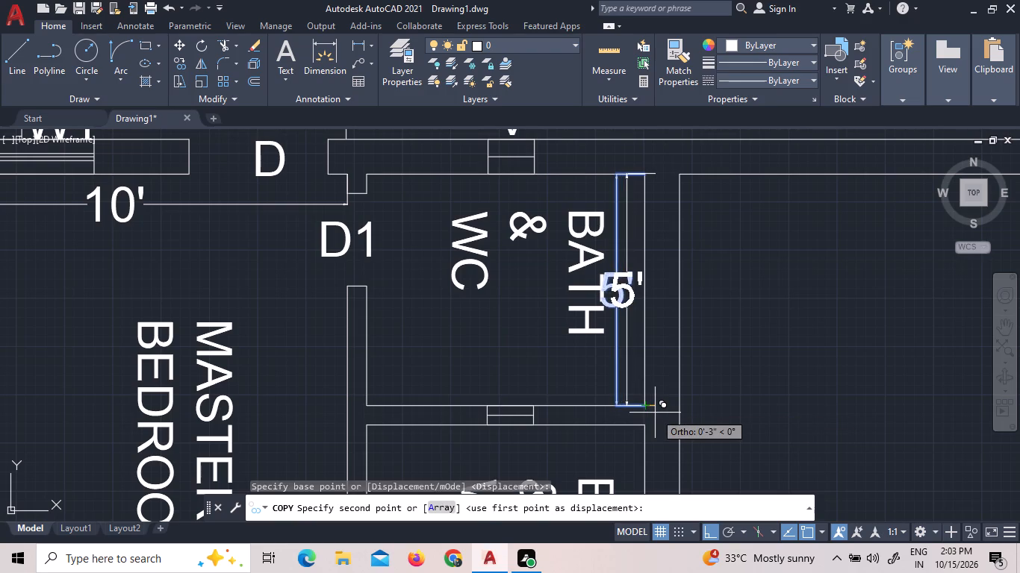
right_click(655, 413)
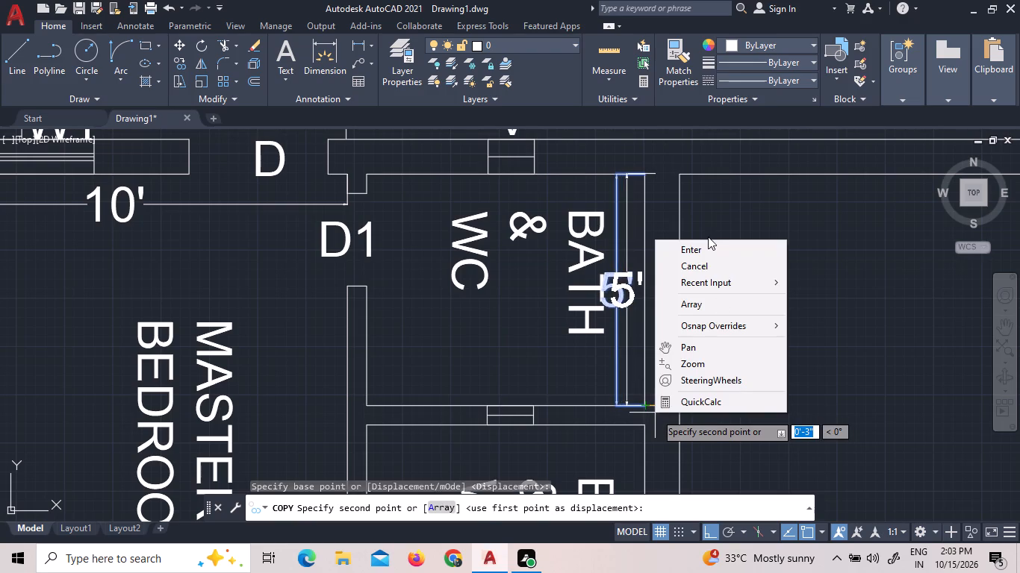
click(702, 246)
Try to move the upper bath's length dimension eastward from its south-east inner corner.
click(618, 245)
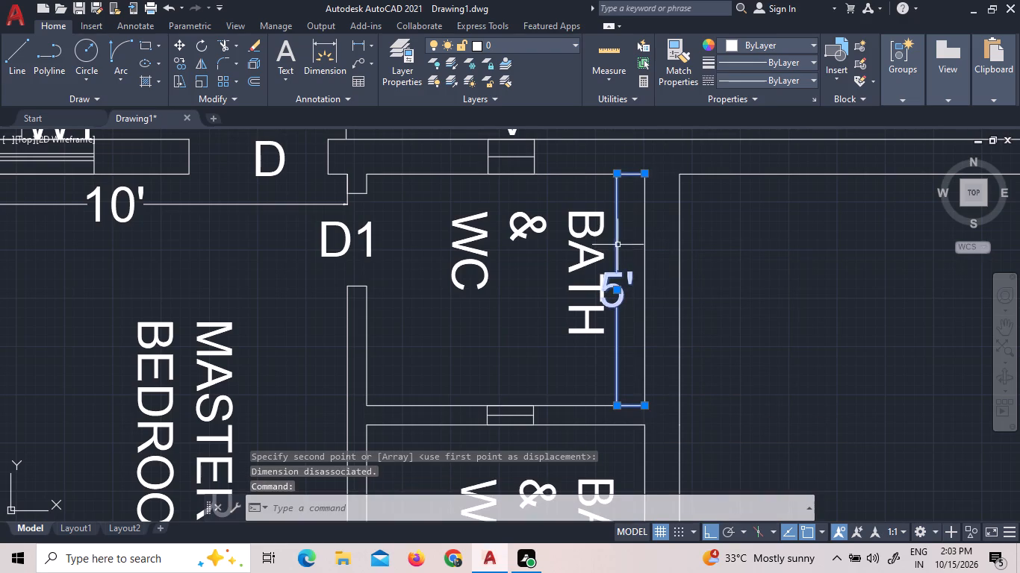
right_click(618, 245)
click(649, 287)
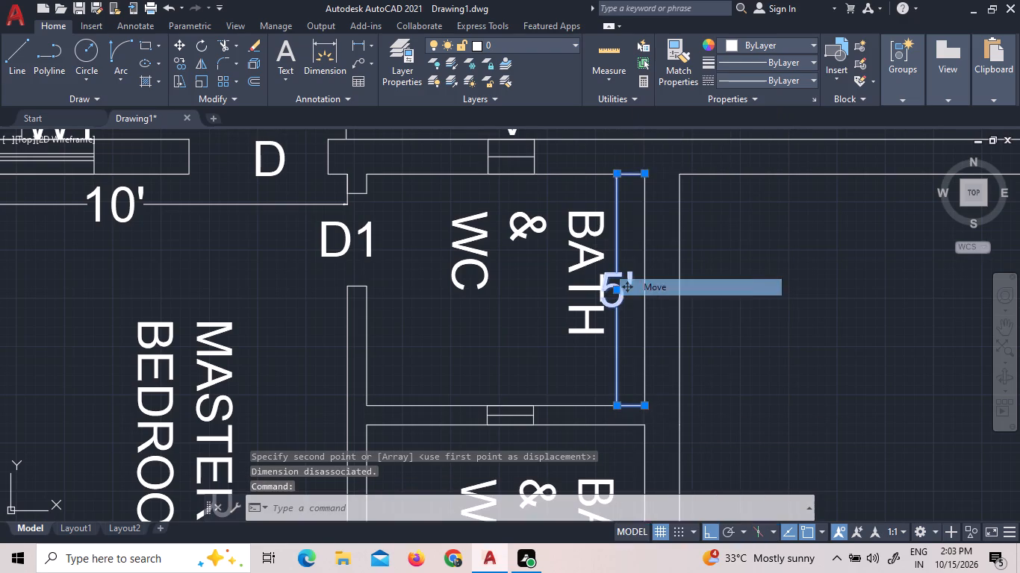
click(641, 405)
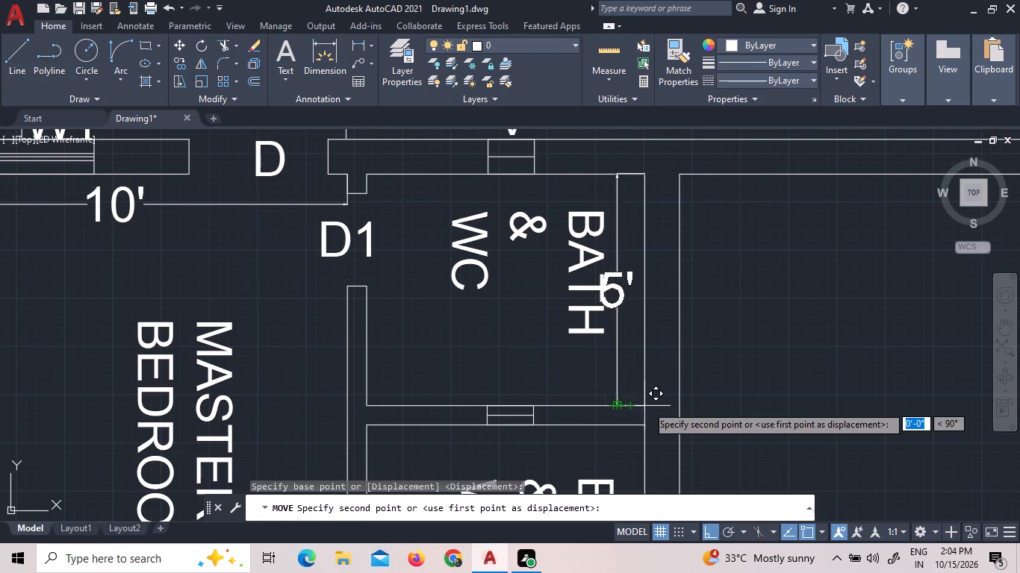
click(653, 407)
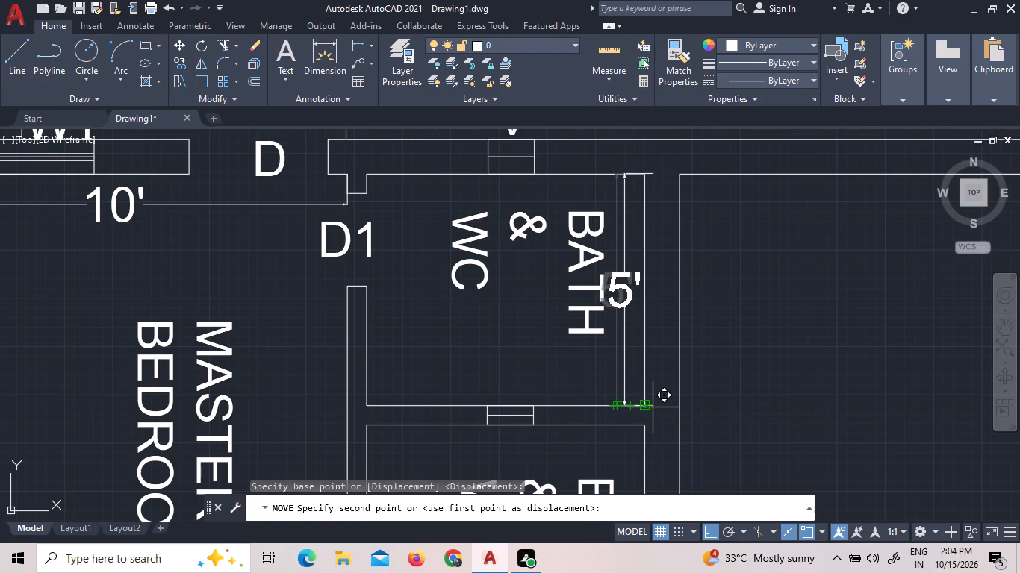
Move the upper BATH & WC label slightly west, clear of the room's length dimension text.
click(609, 254)
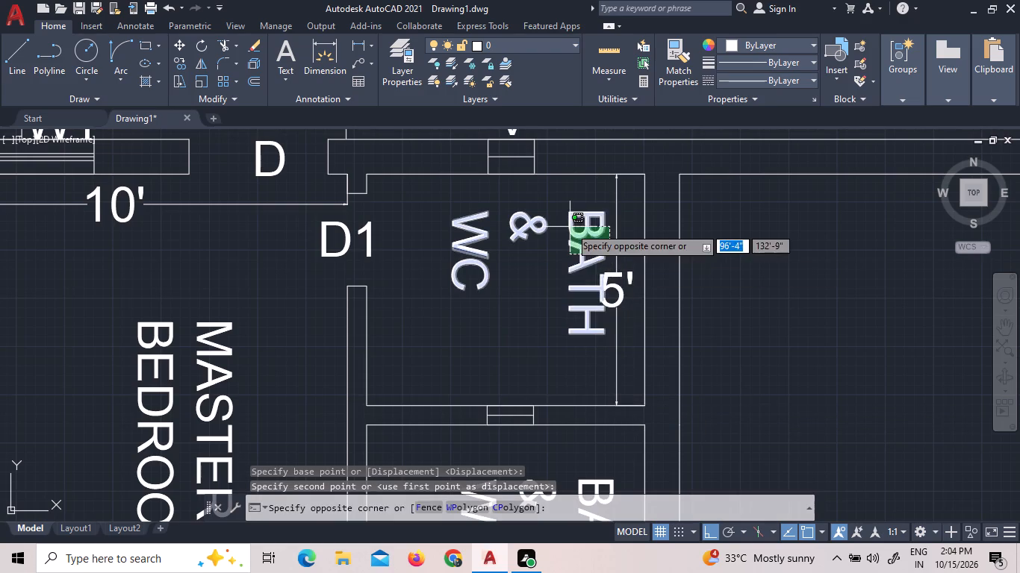
click(570, 227)
right_click(570, 227)
click(603, 292)
click(576, 273)
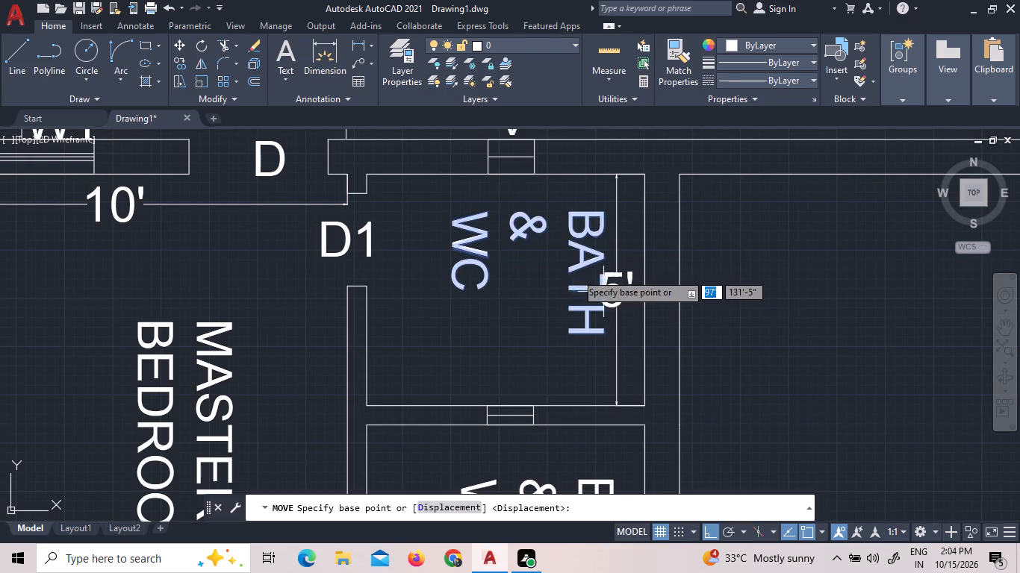
click(548, 266)
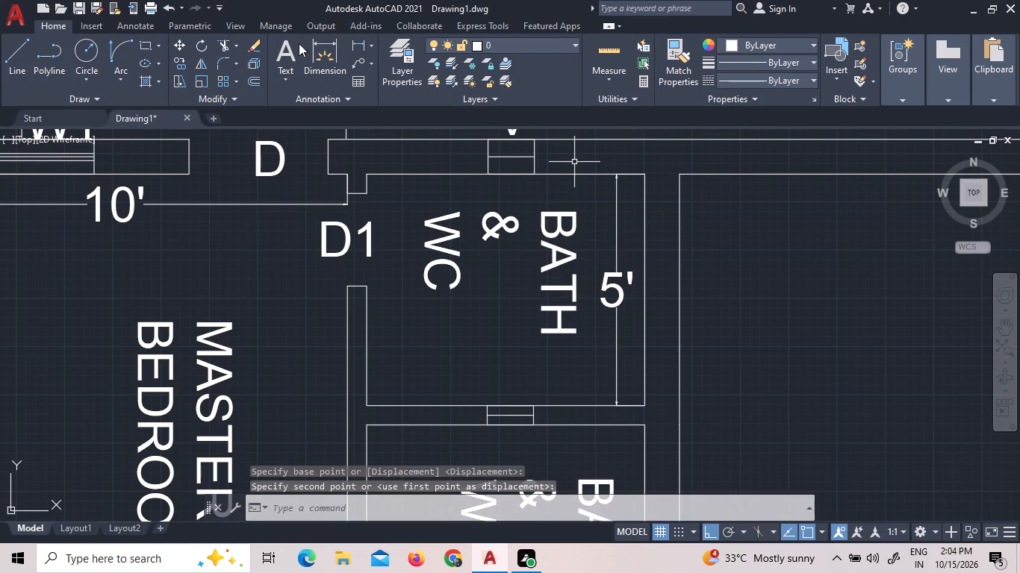
Dimension the upper bath's width from its south wall line, placing the dimension just inside the room.
click(339, 43)
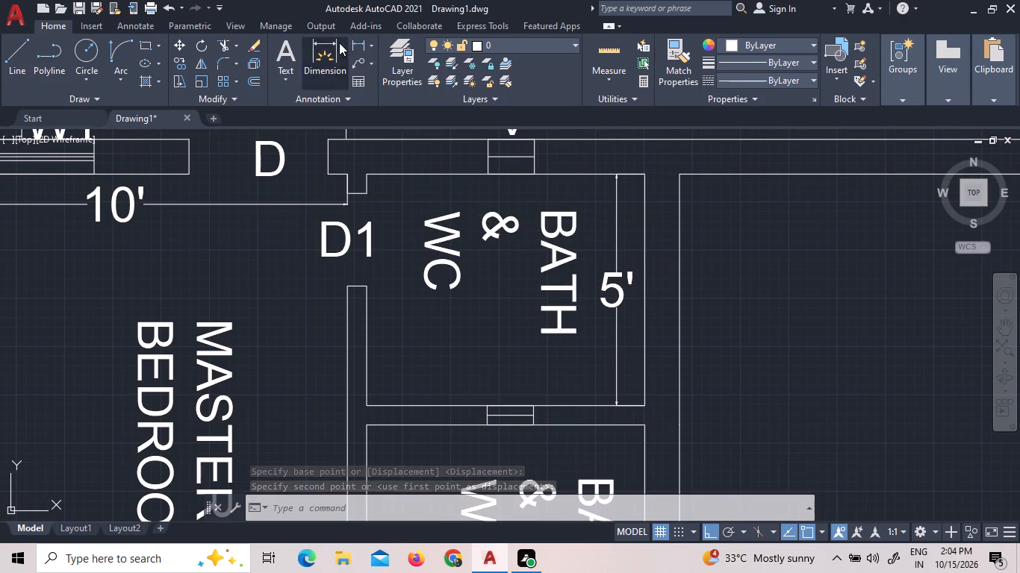
click(438, 406)
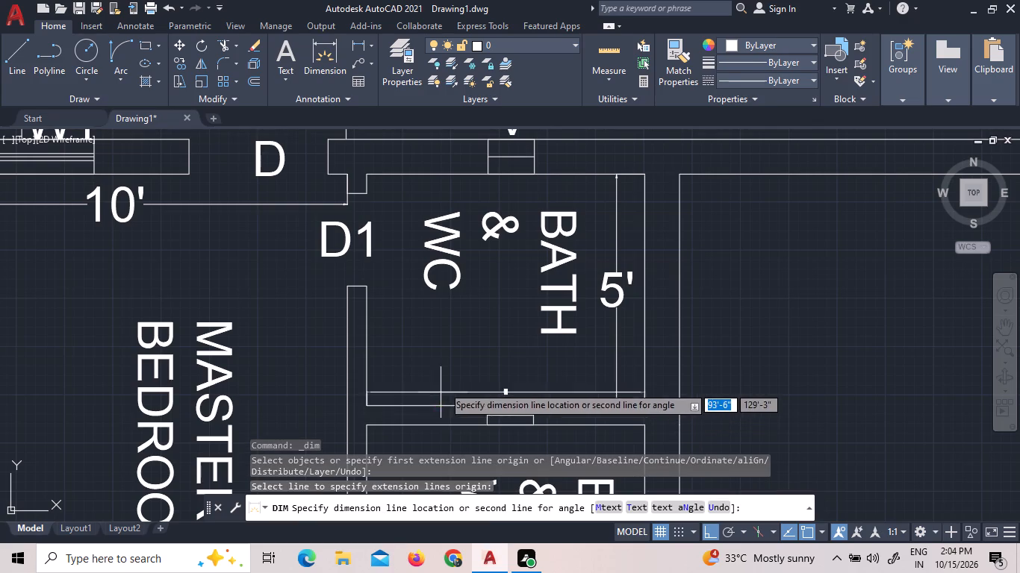
click(448, 372)
scroll(517, 397, up, 3)
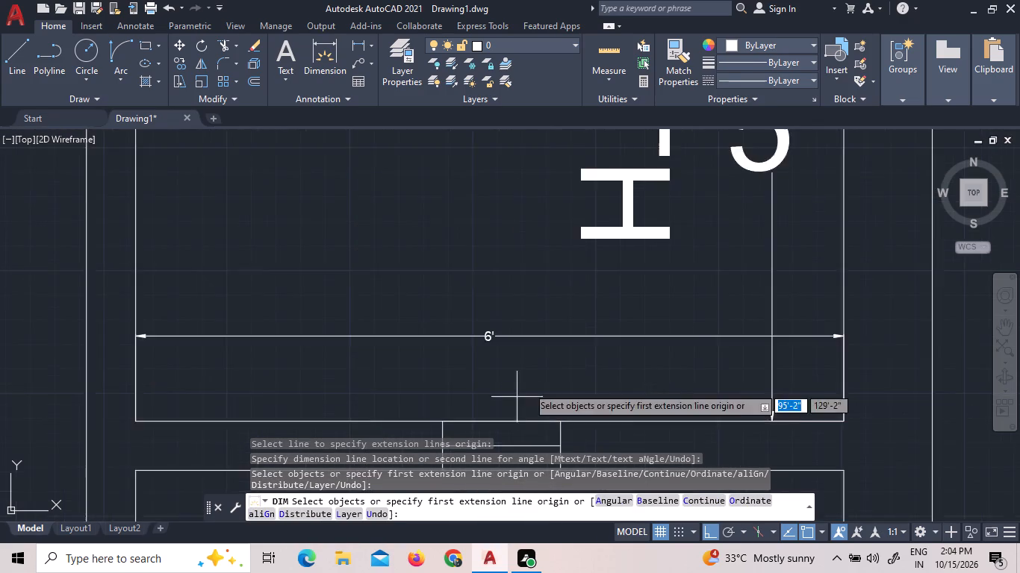
scroll(527, 386, up, 3)
click(378, 181)
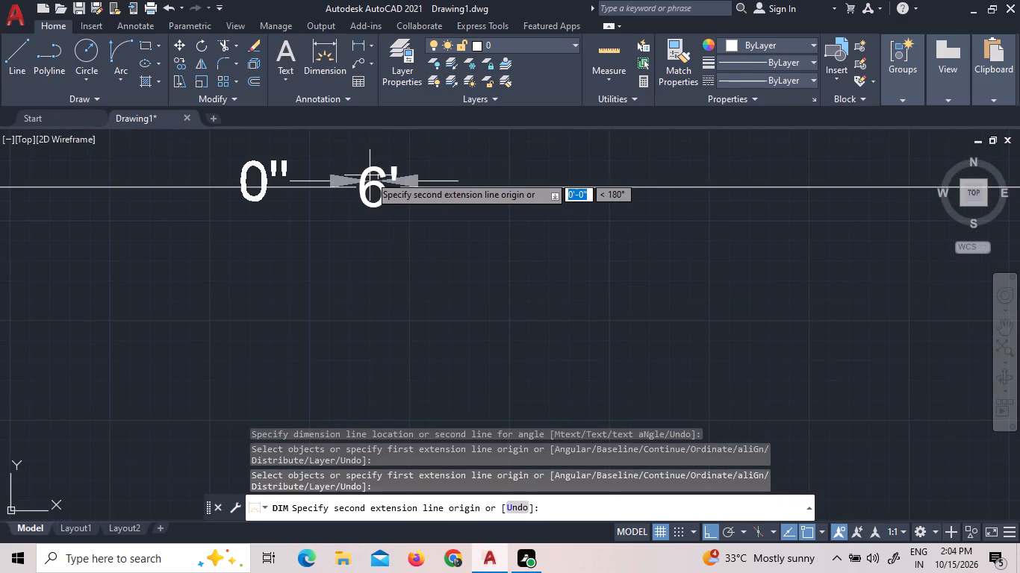
right_click(370, 175)
click(395, 190)
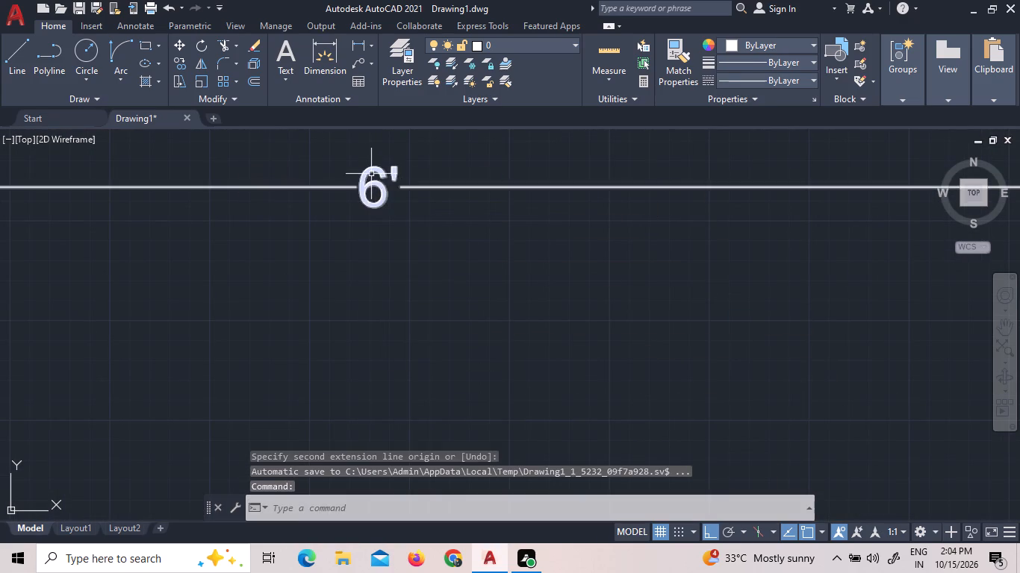
Set the text height of the upper bath's width dimension to 9".
triple_click(371, 174)
double_click(371, 174)
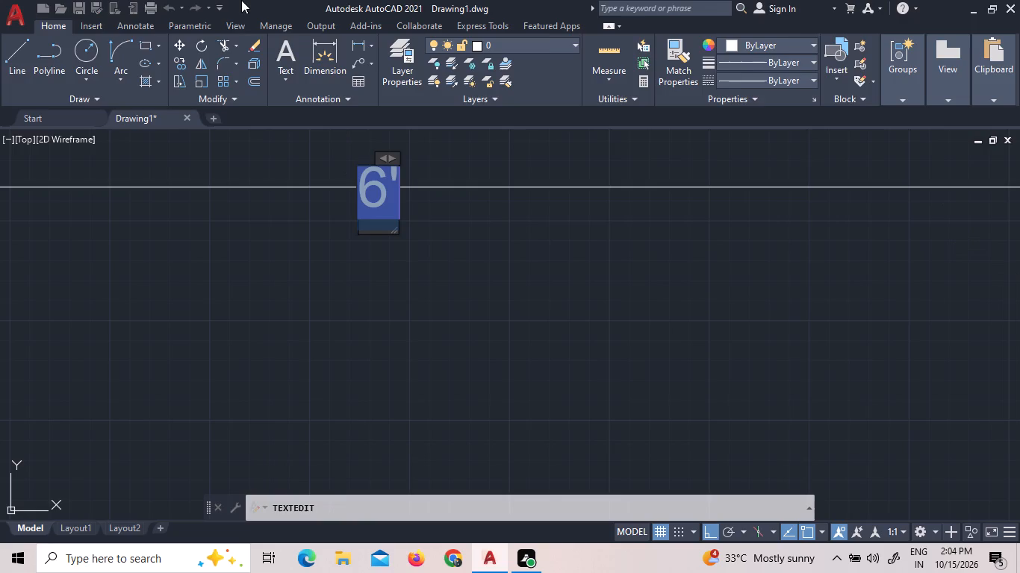
click(209, 58)
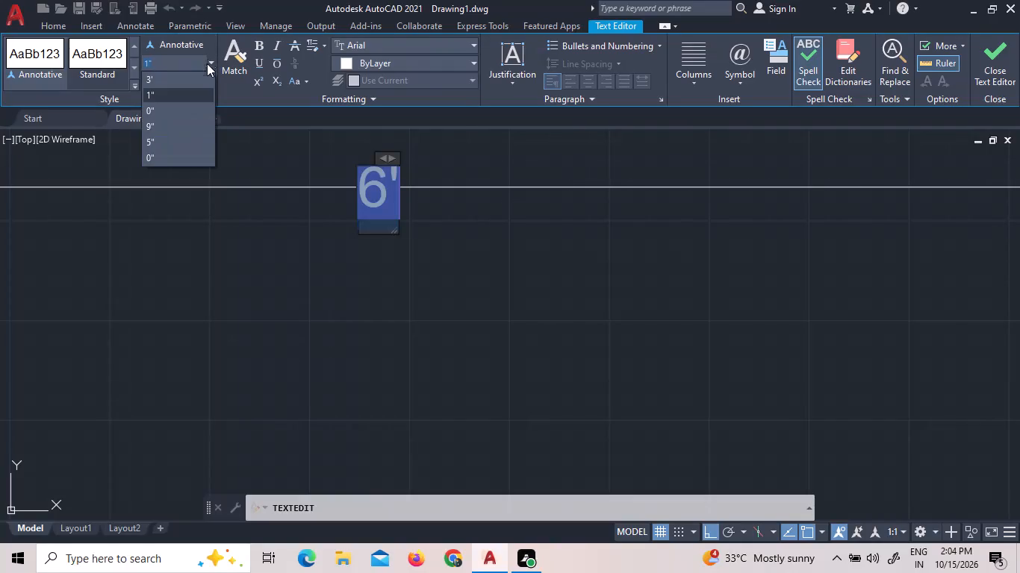
click(195, 123)
click(102, 236)
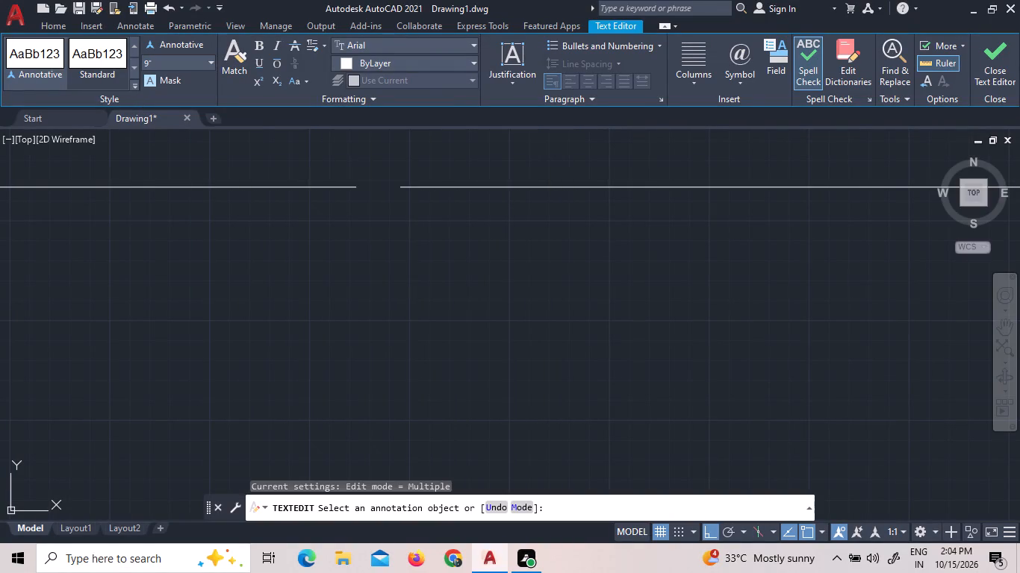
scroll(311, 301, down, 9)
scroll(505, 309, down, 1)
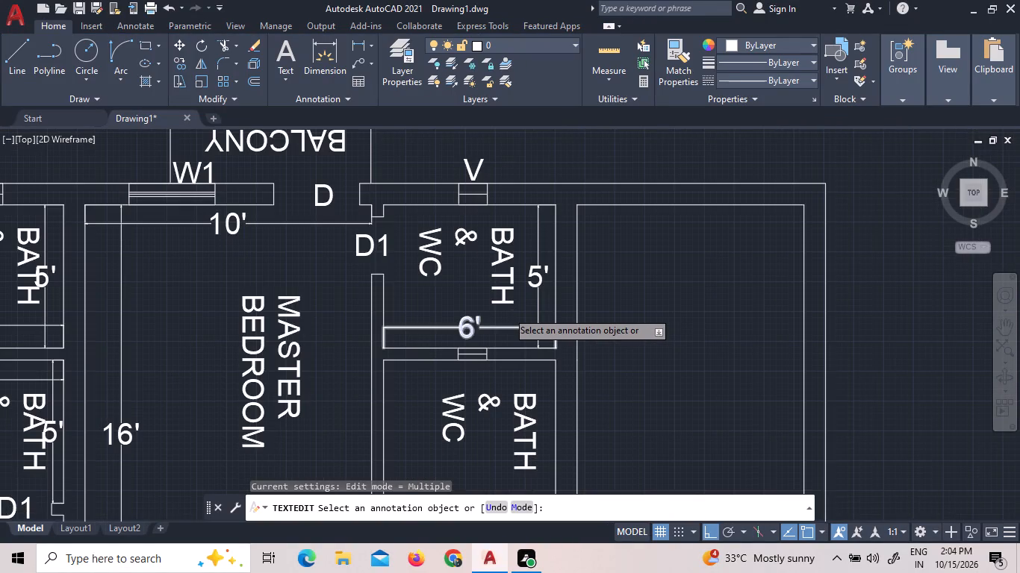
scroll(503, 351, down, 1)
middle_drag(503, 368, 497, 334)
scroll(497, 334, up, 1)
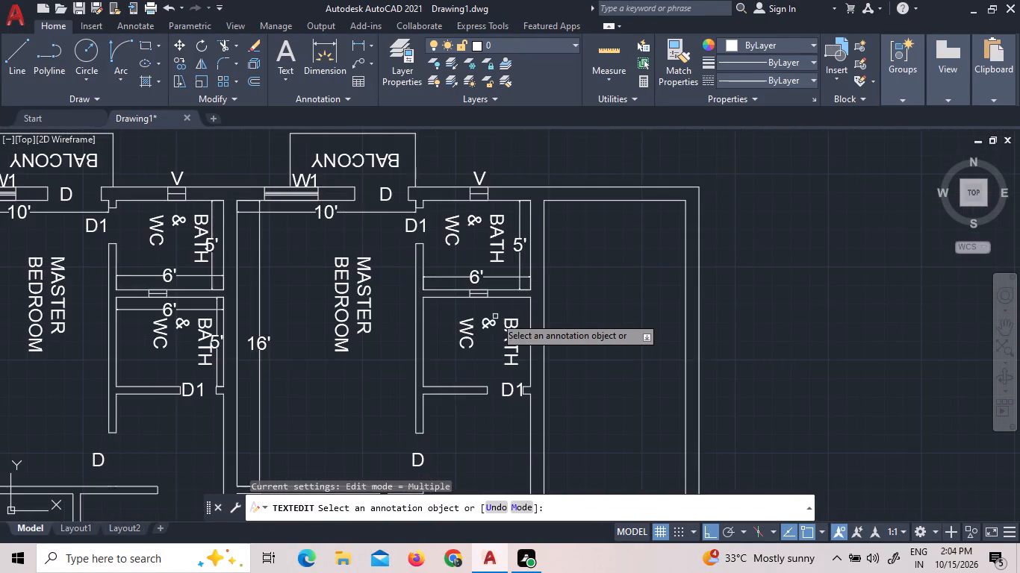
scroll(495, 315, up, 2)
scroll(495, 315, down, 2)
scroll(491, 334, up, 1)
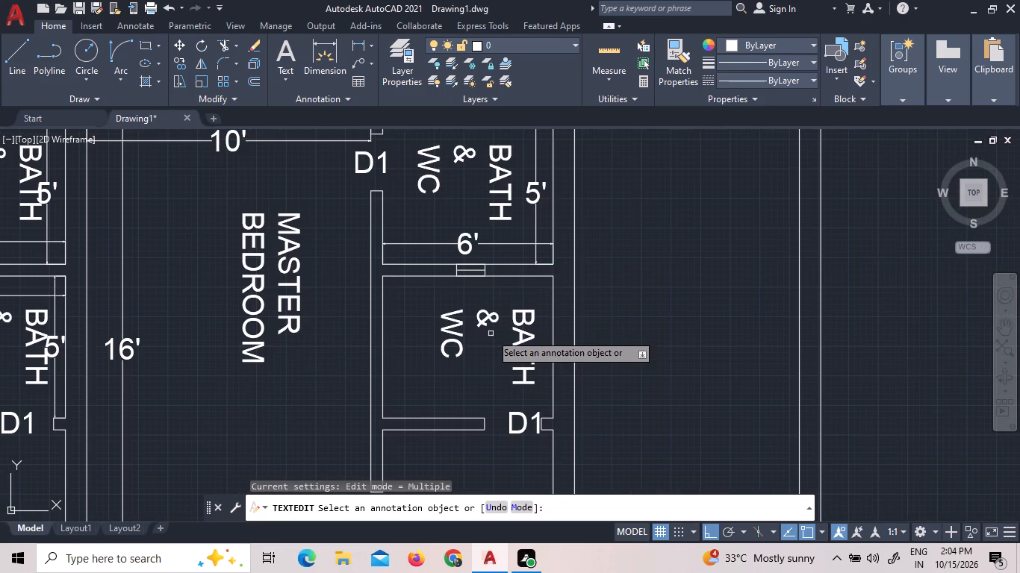
Dimension the lower bath's width between its north inner corners, placing the dimension line just inside the north wall.
click(352, 41)
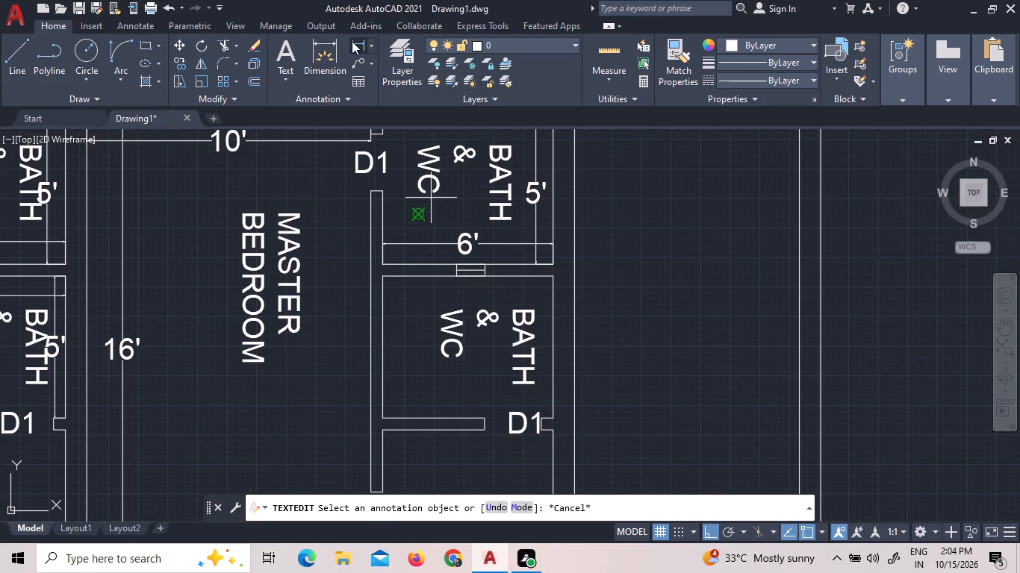
click(378, 278)
click(550, 272)
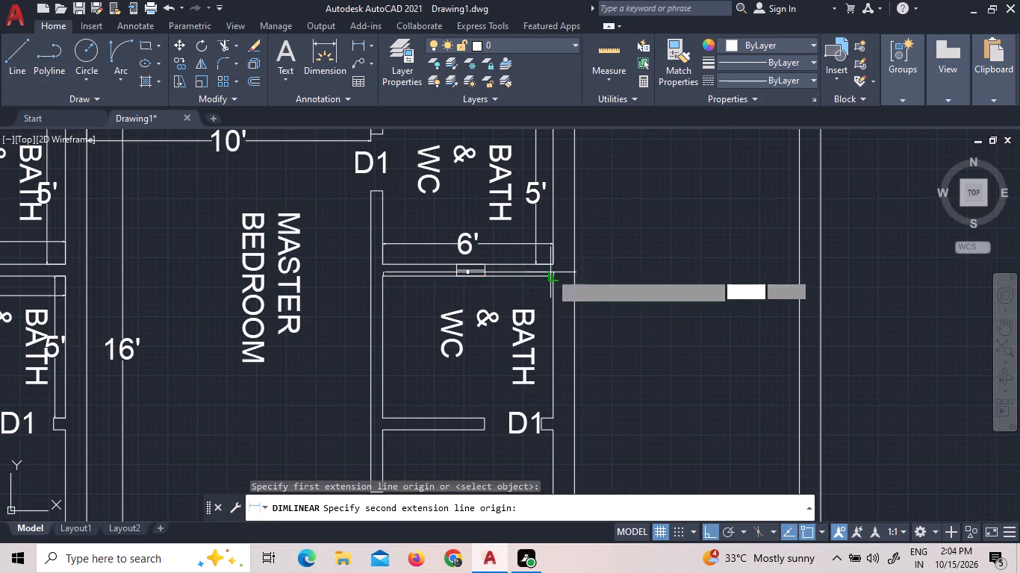
click(541, 291)
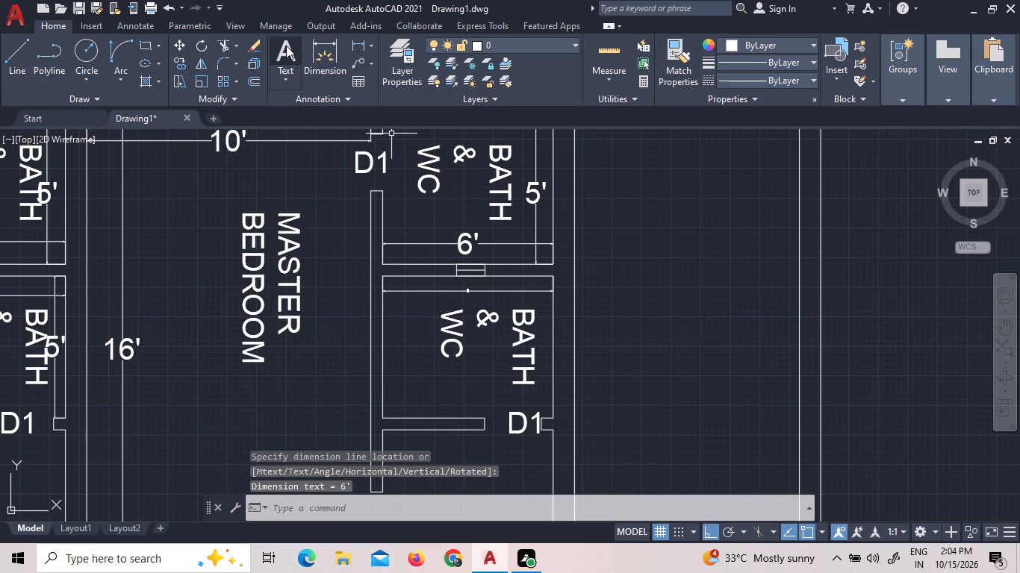
Dimension the lower bath's length between its west inner corners, placing the dimension line just inside the west wall.
click(363, 44)
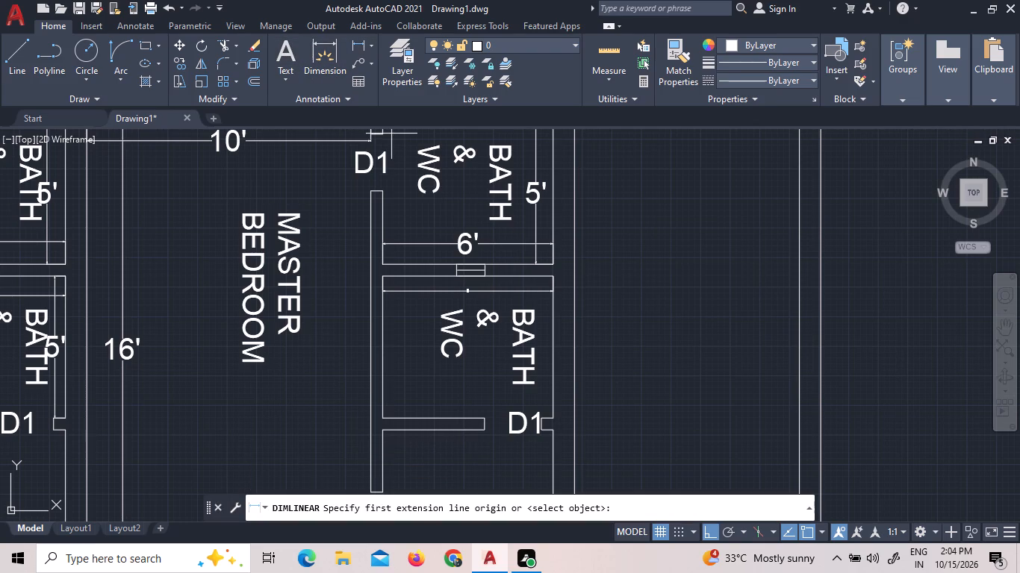
click(381, 279)
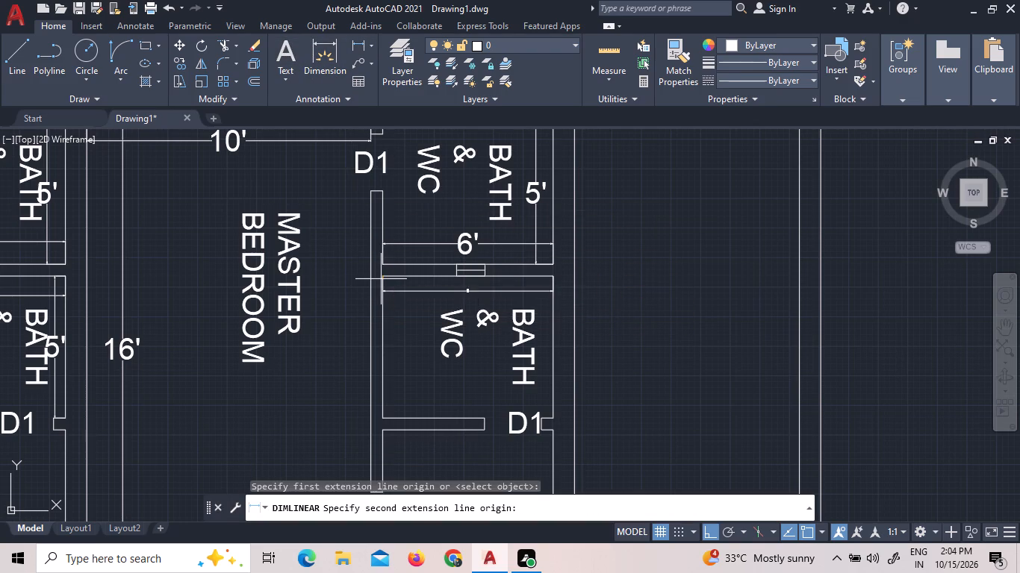
click(379, 419)
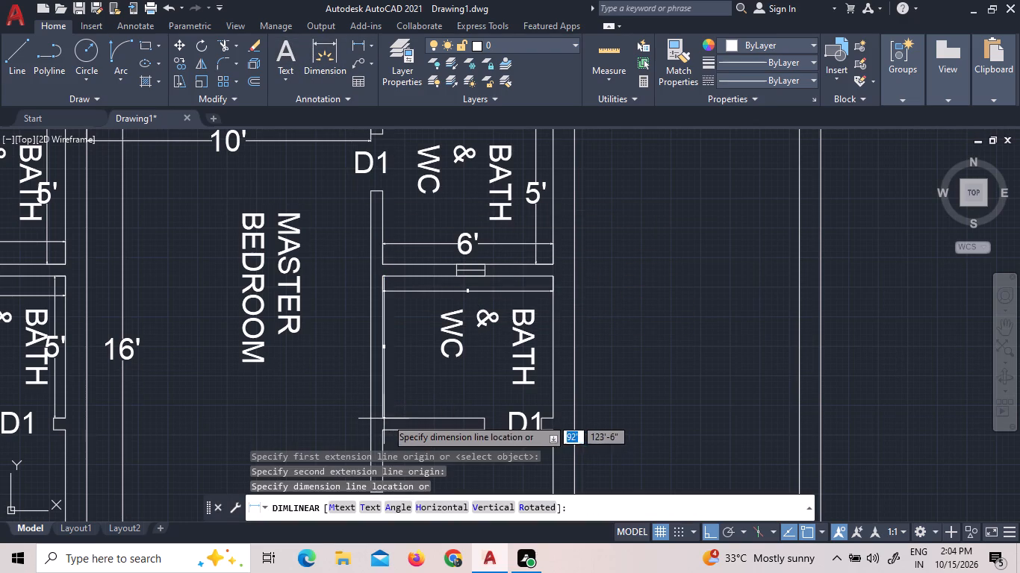
double_click(399, 420)
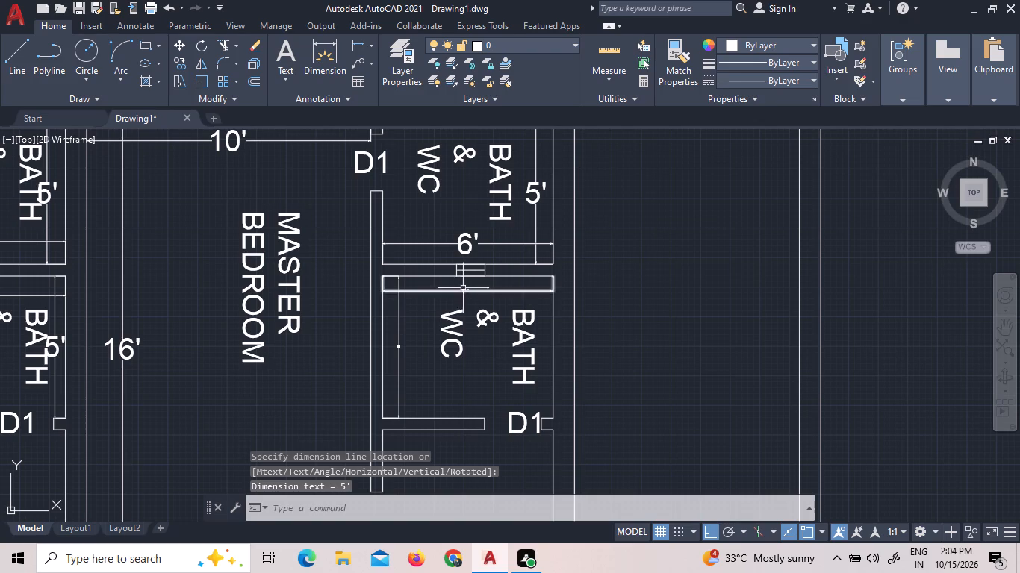
Set the text height of the lower bath's width dimension to 9".
double_click(470, 289)
double_click(470, 290)
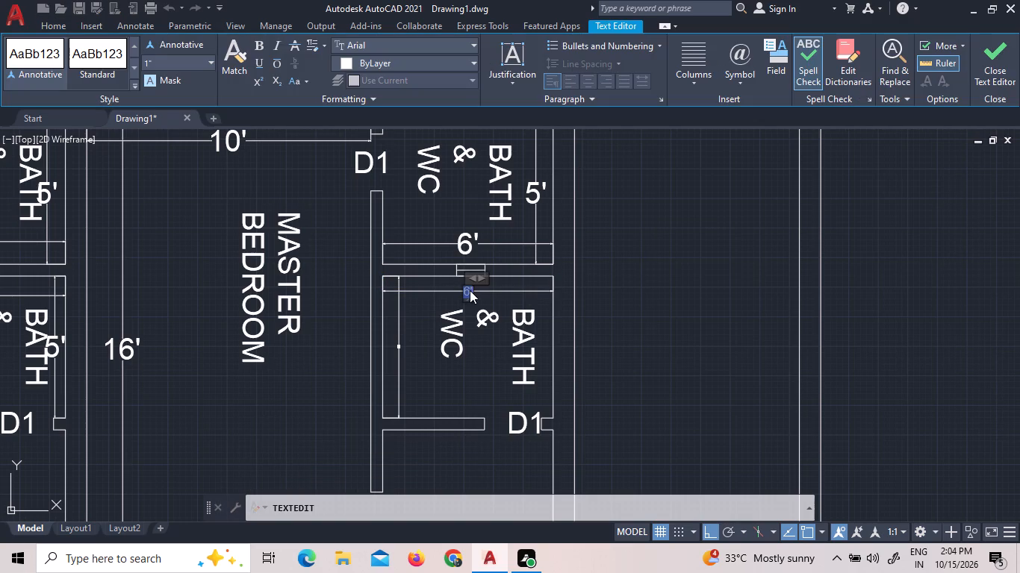
click(212, 57)
click(149, 129)
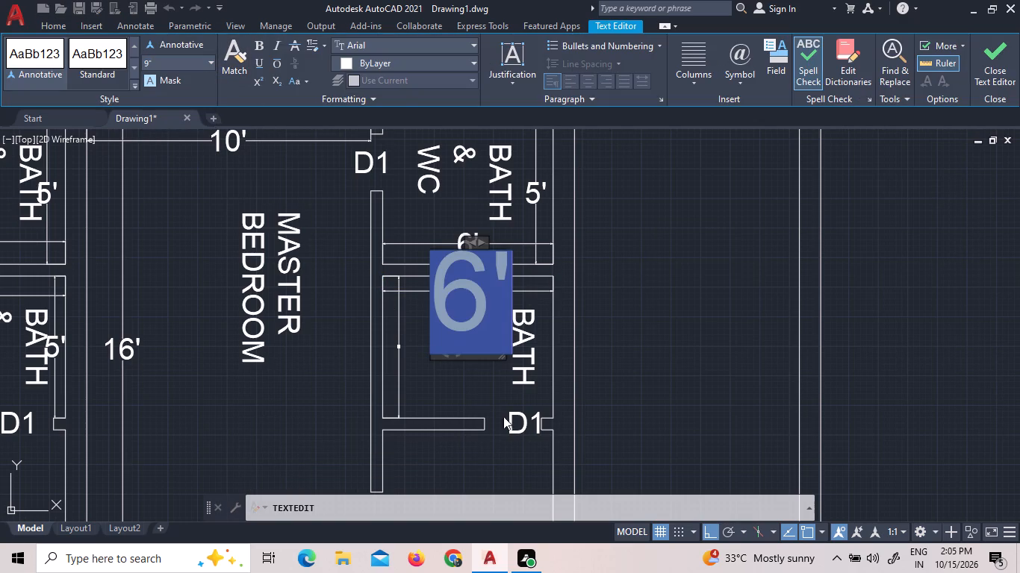
click(426, 366)
Set the text height of the lower bath's length dimension to 9".
scroll(402, 336, up, 3)
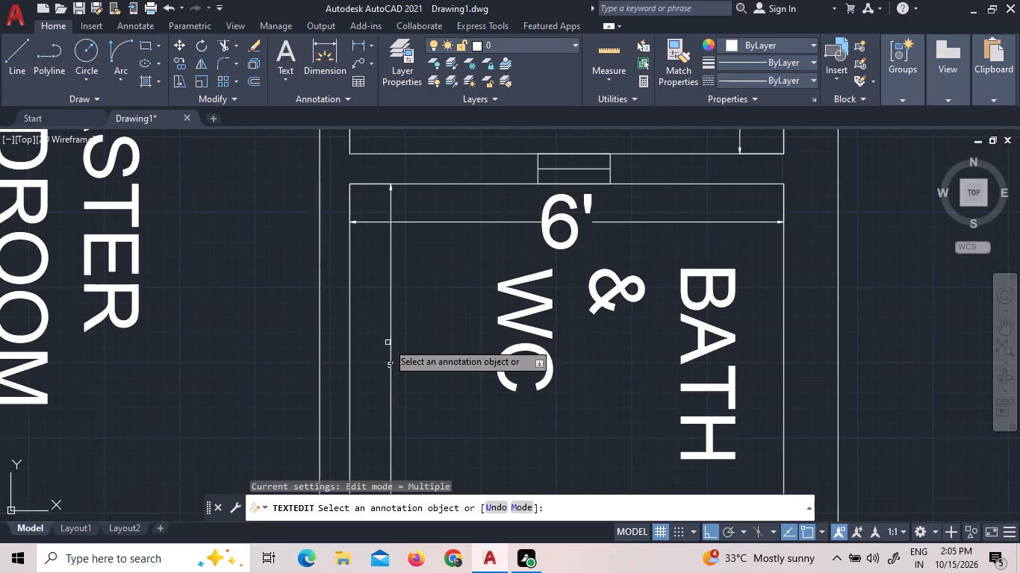
scroll(387, 375, up, 3)
triple_click(399, 328)
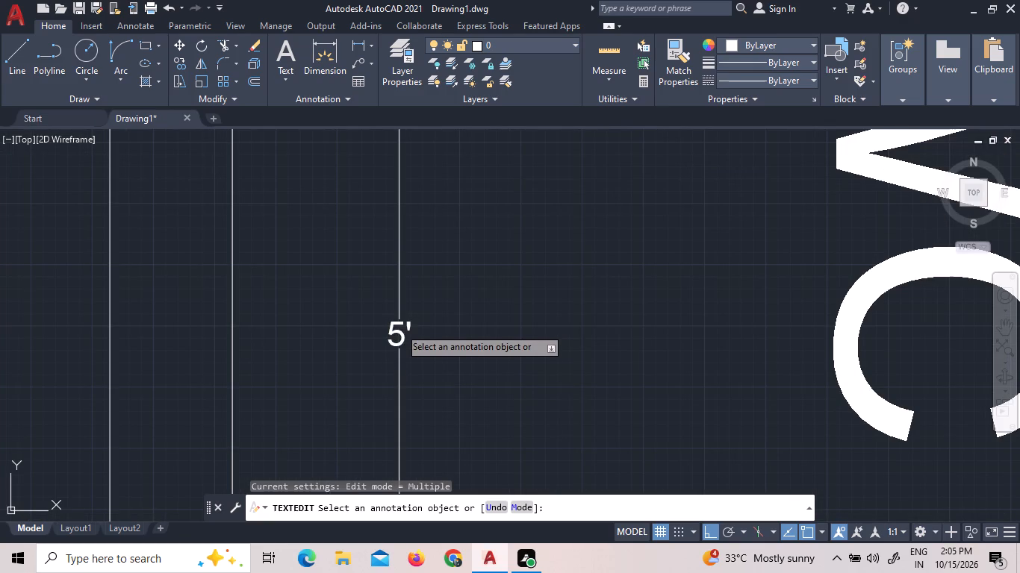
click(399, 328)
click(399, 328)
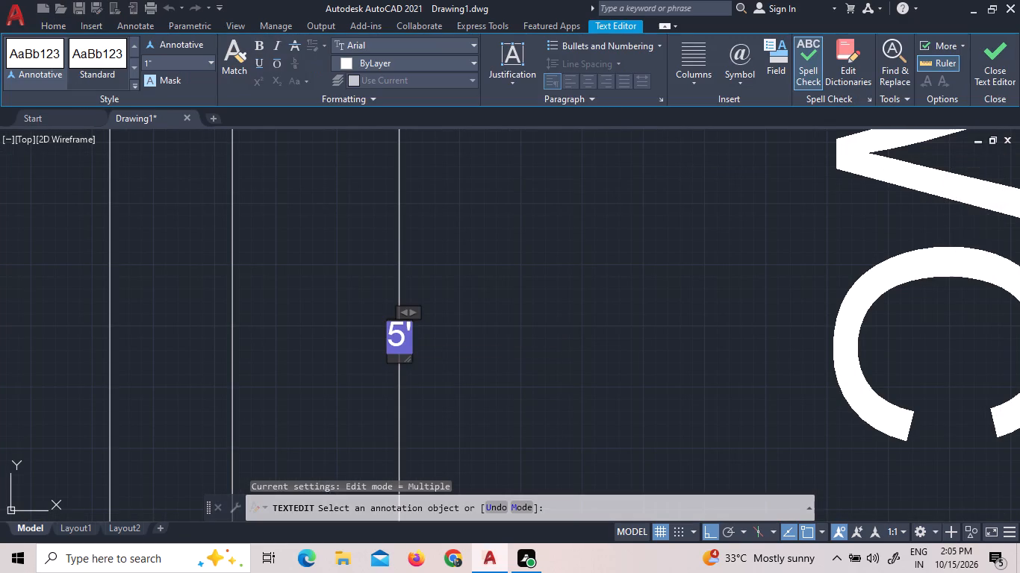
click(396, 339)
click(214, 66)
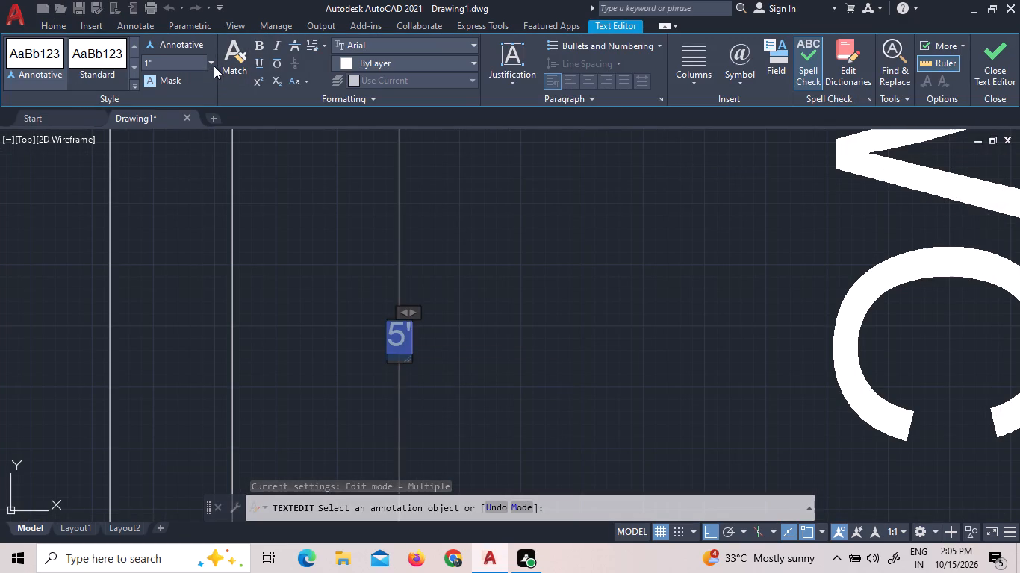
click(166, 126)
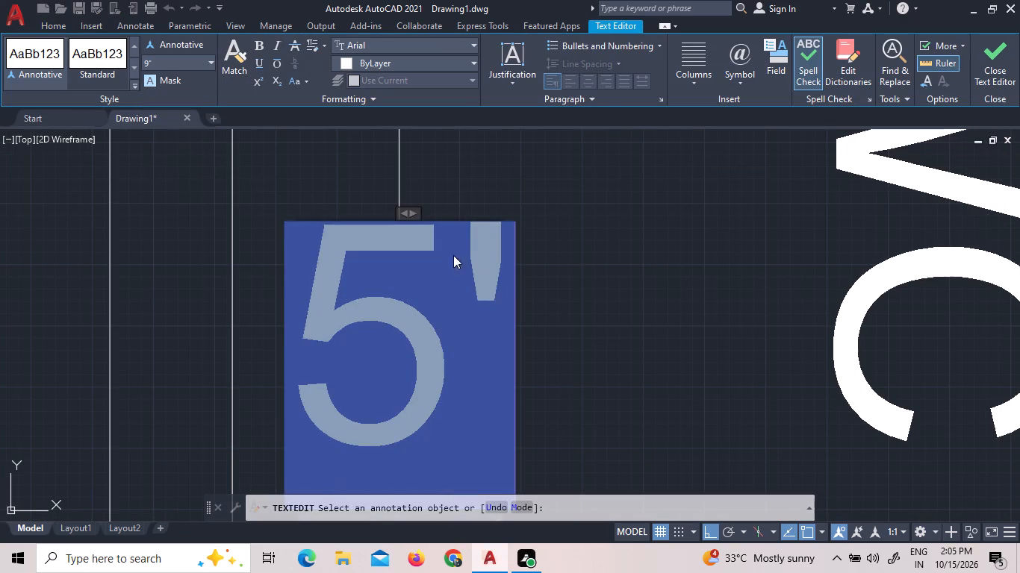
click(602, 266)
Dimension the end unit's hall length from the east end of the bedroom's north wall to the south wall, placing the line slightly east.
scroll(638, 394, down, 9)
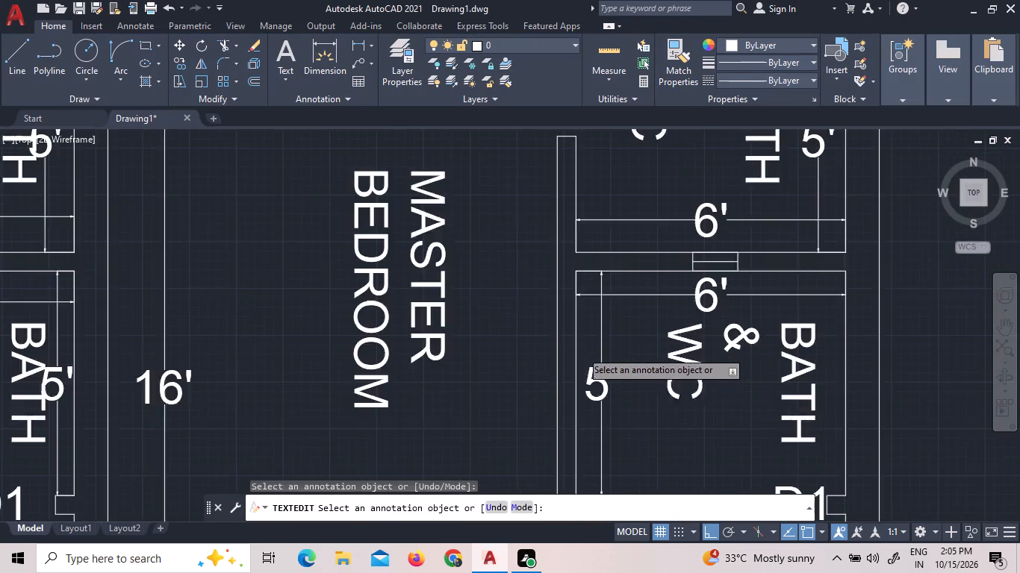
scroll(620, 348, down, 2)
middle_drag(622, 425, 623, 422)
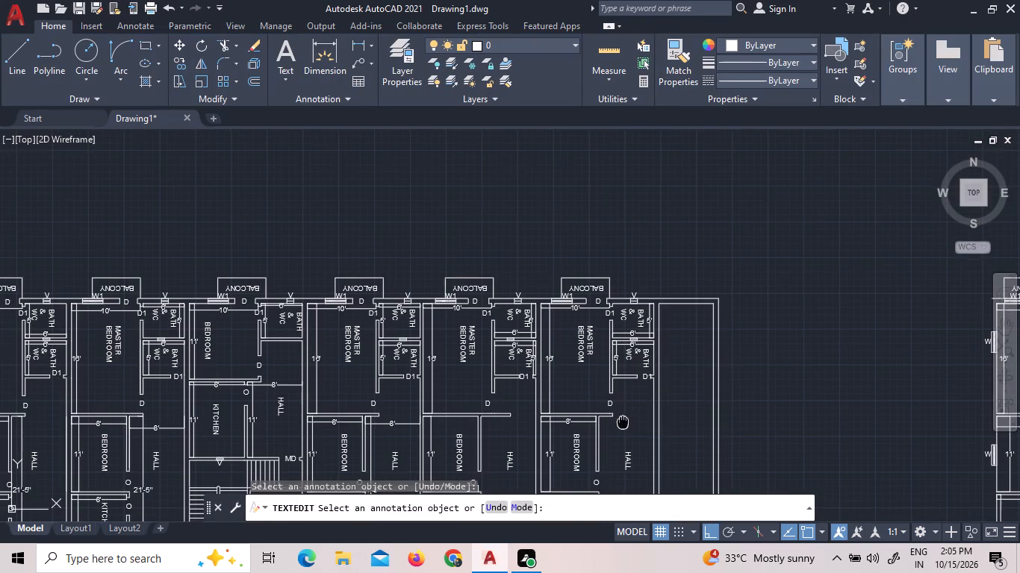
middle_drag(623, 422, 603, 339)
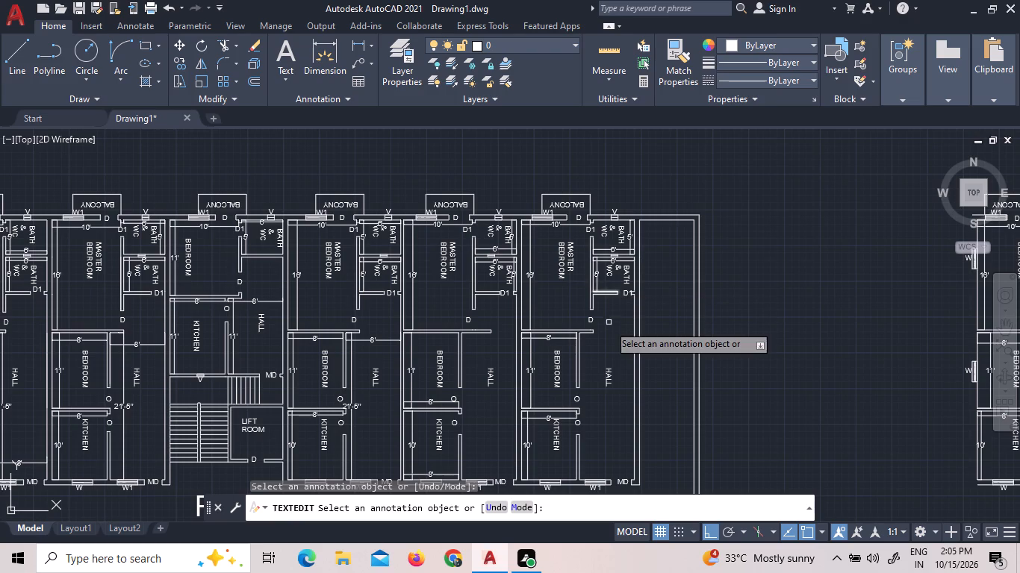
scroll(603, 265, up, 2)
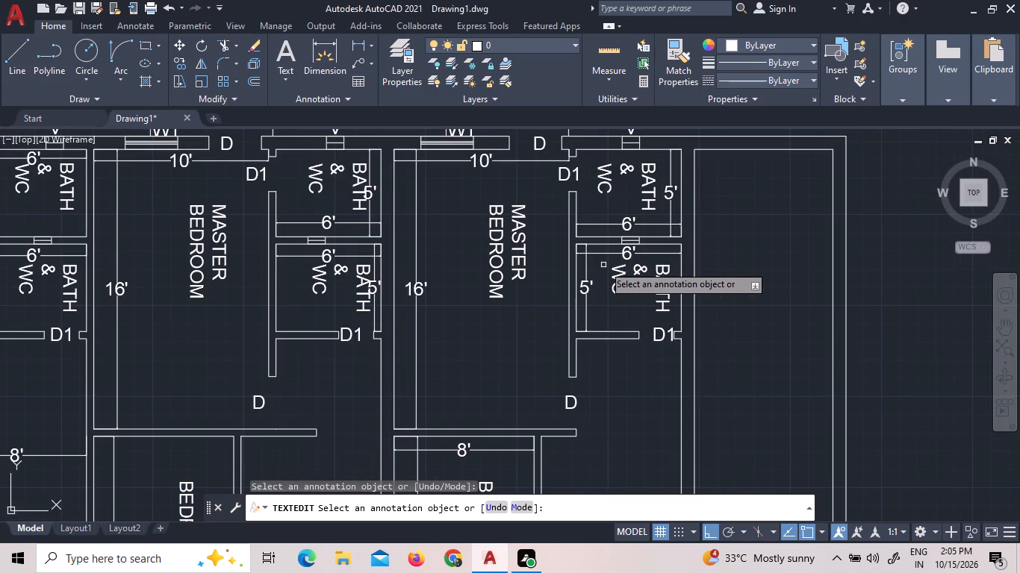
scroll(603, 264, down, 1)
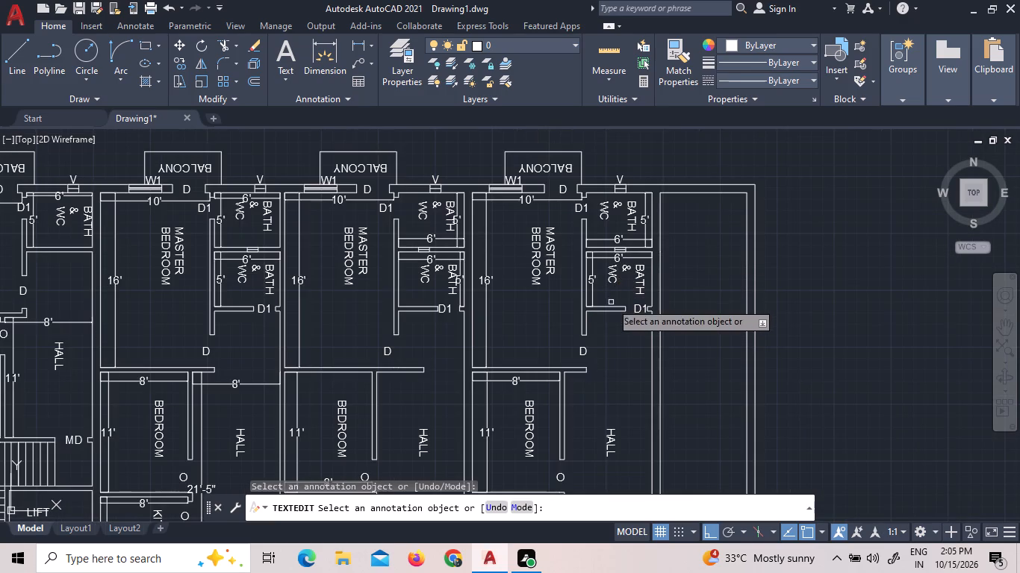
scroll(574, 358, down, 2)
scroll(577, 434, up, 3)
scroll(580, 405, down, 1)
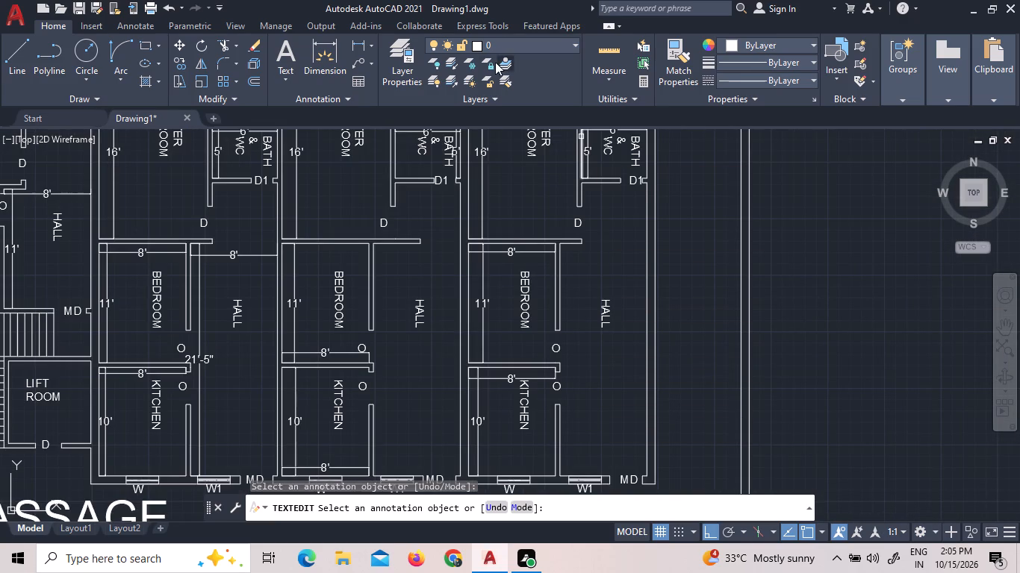
click(364, 43)
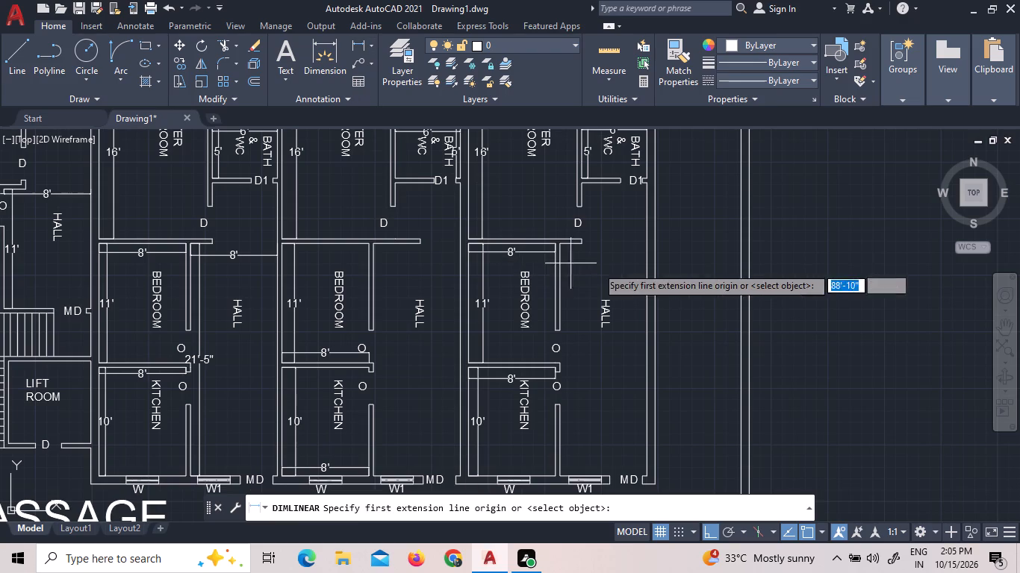
click(580, 246)
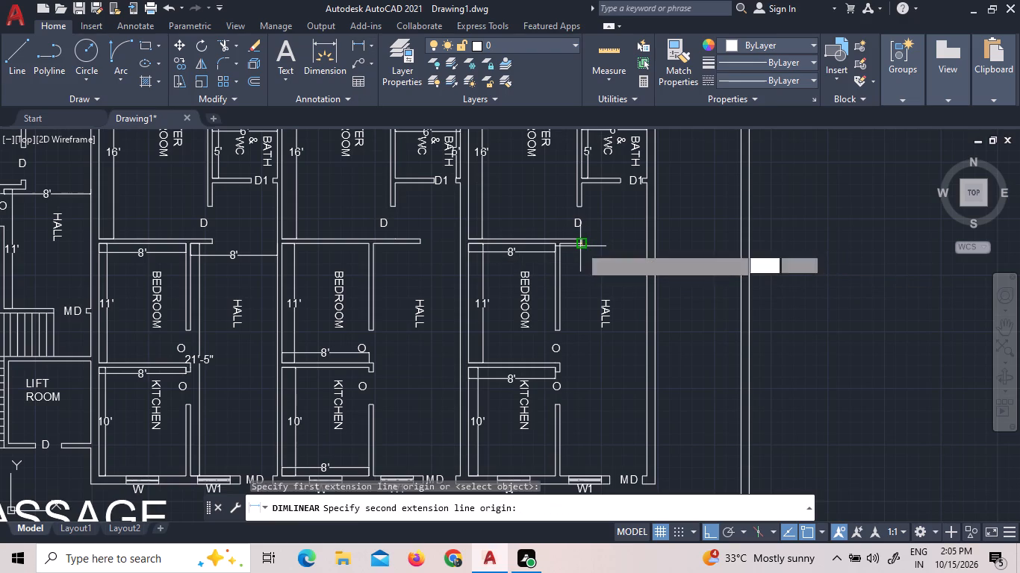
scroll(578, 475, up, 2)
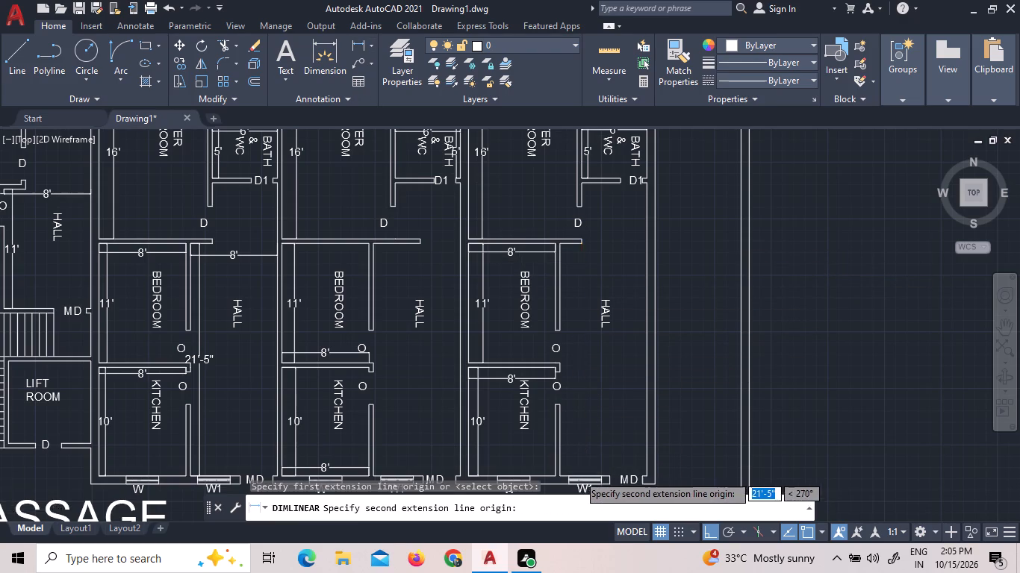
scroll(577, 484, up, 2)
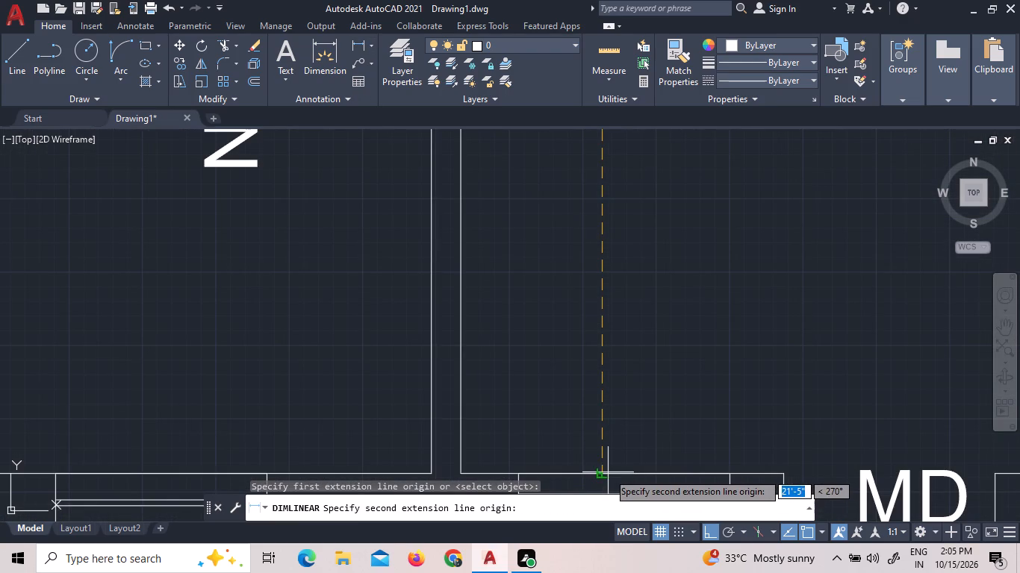
click(602, 475)
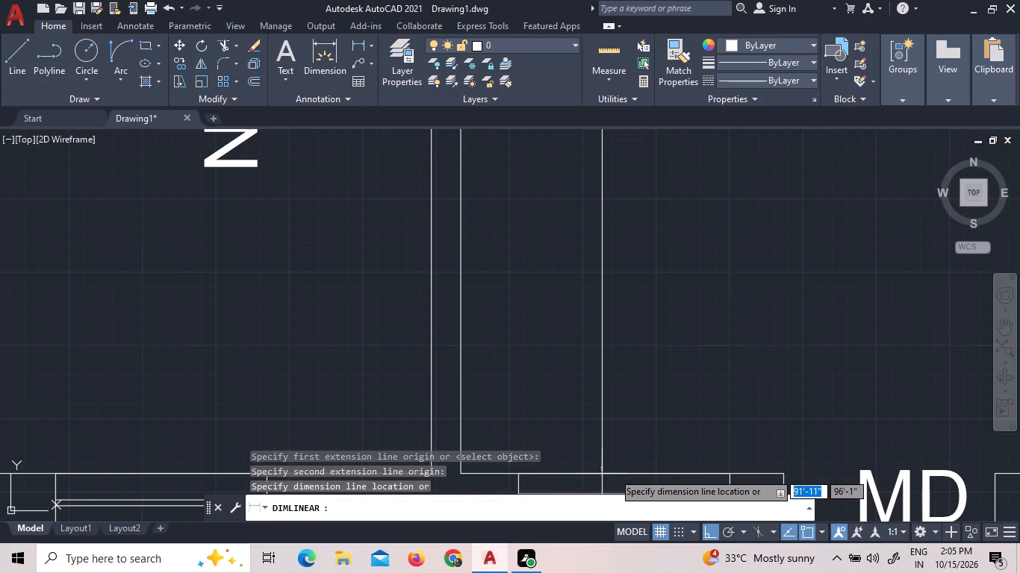
click(618, 469)
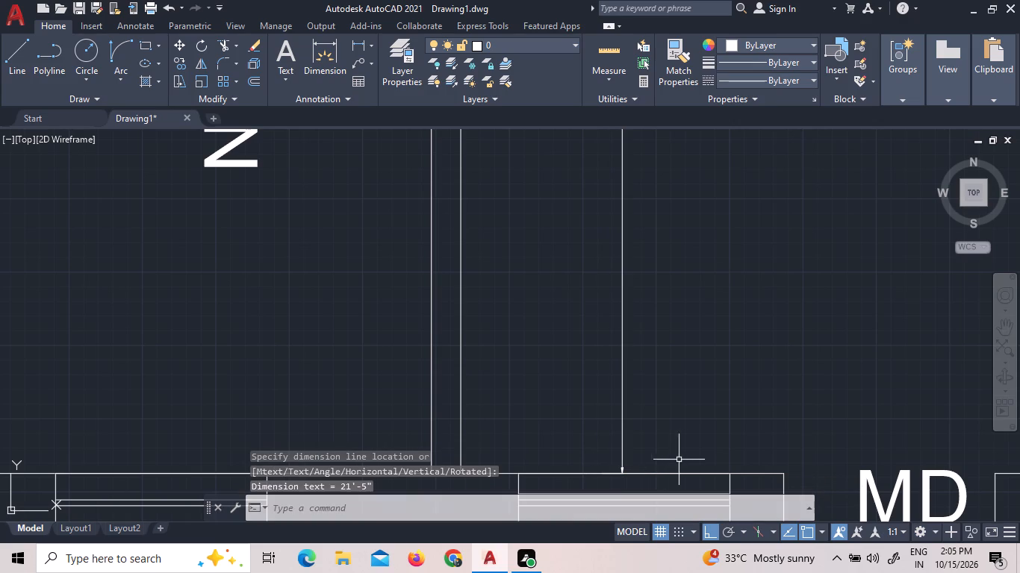
Set the text height of the hall's length dimension to 9".
scroll(691, 444, down, 2)
scroll(691, 150, up, 3)
scroll(571, 164, up, 2)
click(571, 235)
triple_click(555, 224)
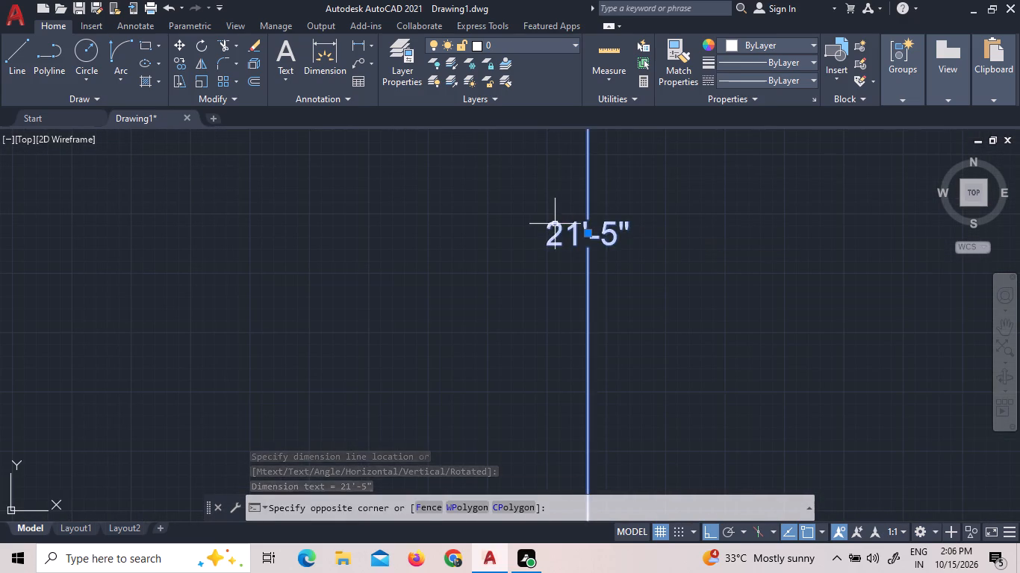
double_click(555, 224)
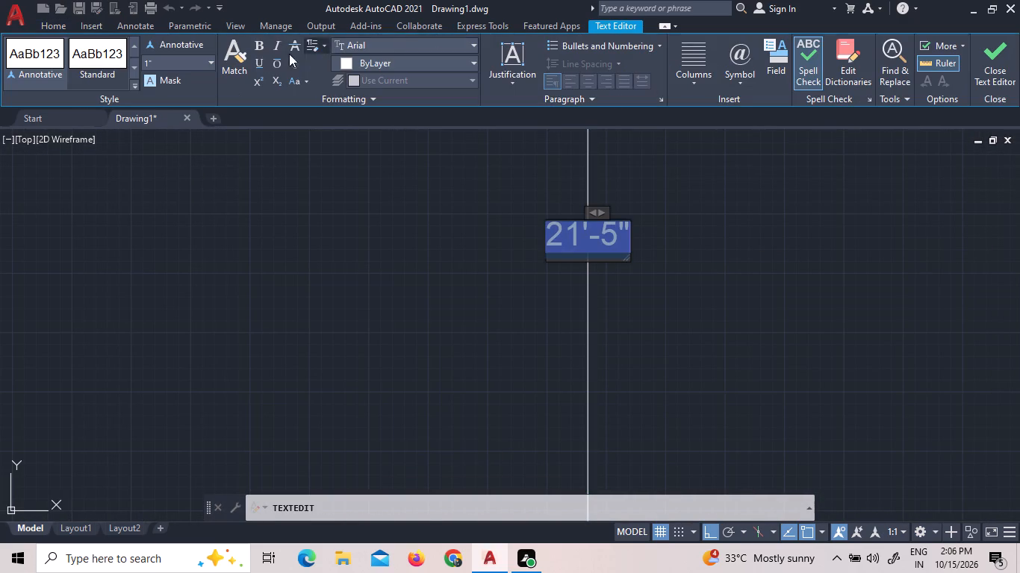
click(209, 54)
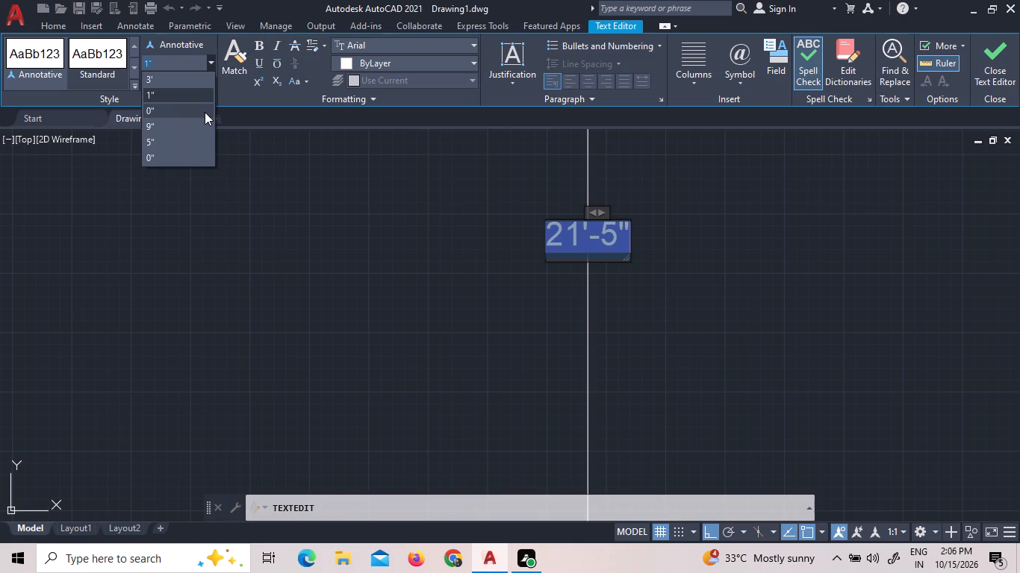
click(194, 122)
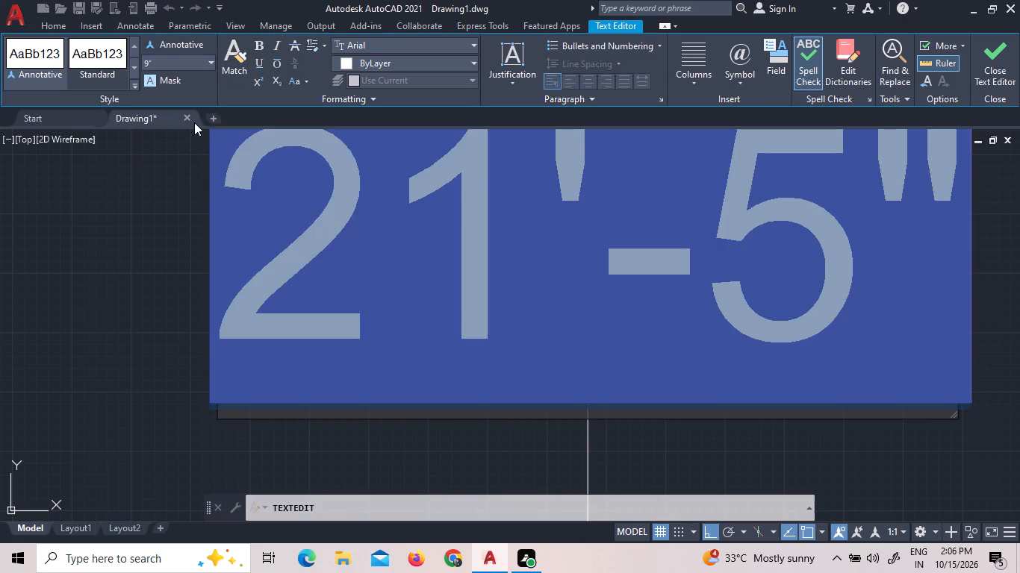
click(185, 203)
Dimension the end unit's hall width between the inner south corners, placing the line a little north of the south wall.
scroll(237, 262, down, 6)
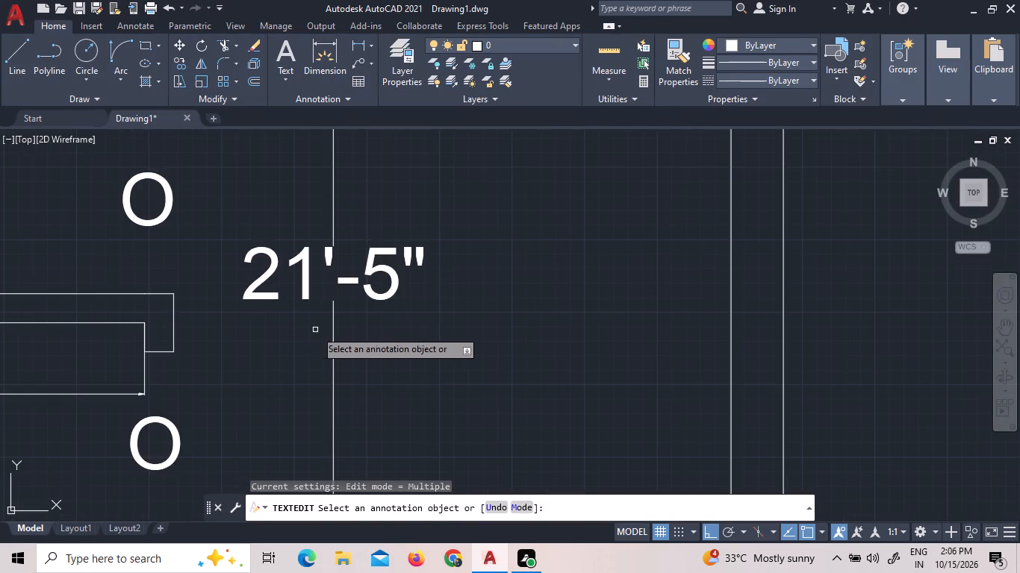
scroll(320, 330, down, 5)
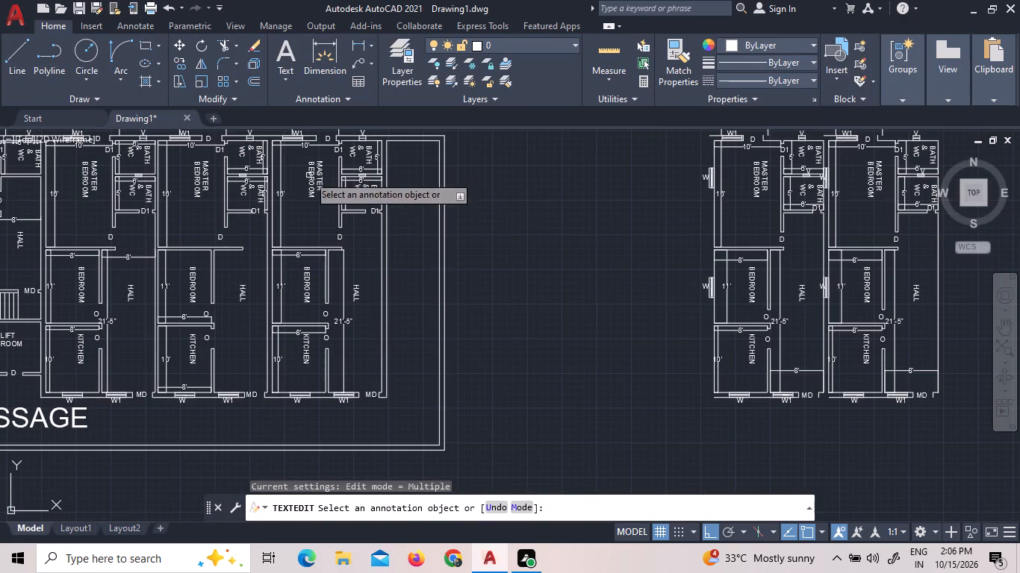
click(362, 39)
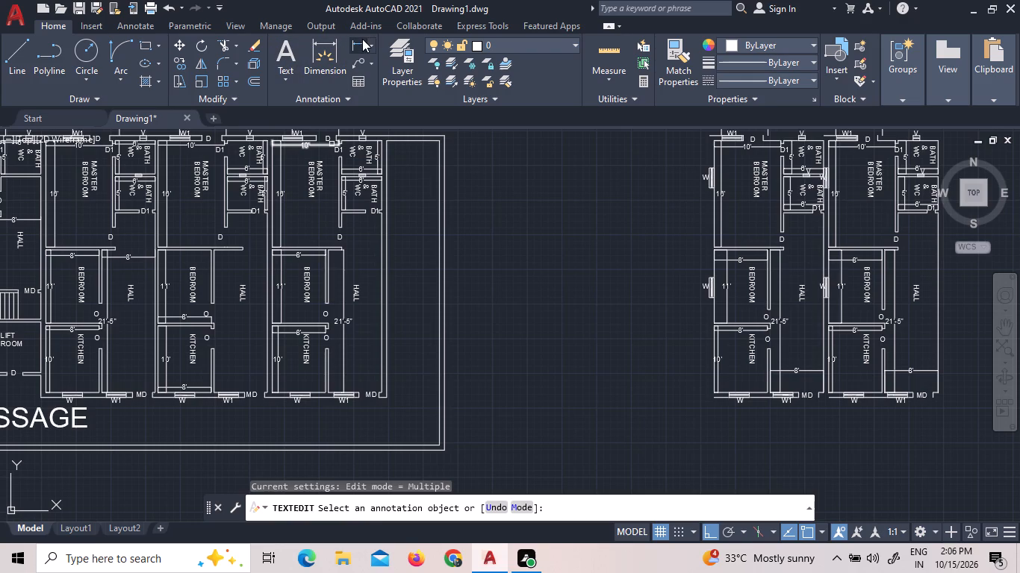
scroll(323, 384, up, 6)
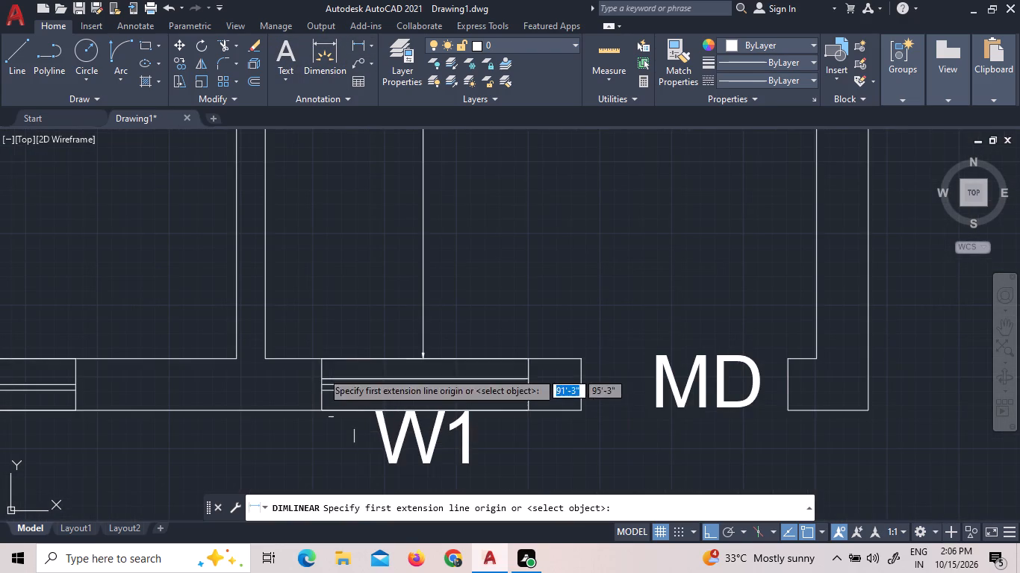
double_click(271, 359)
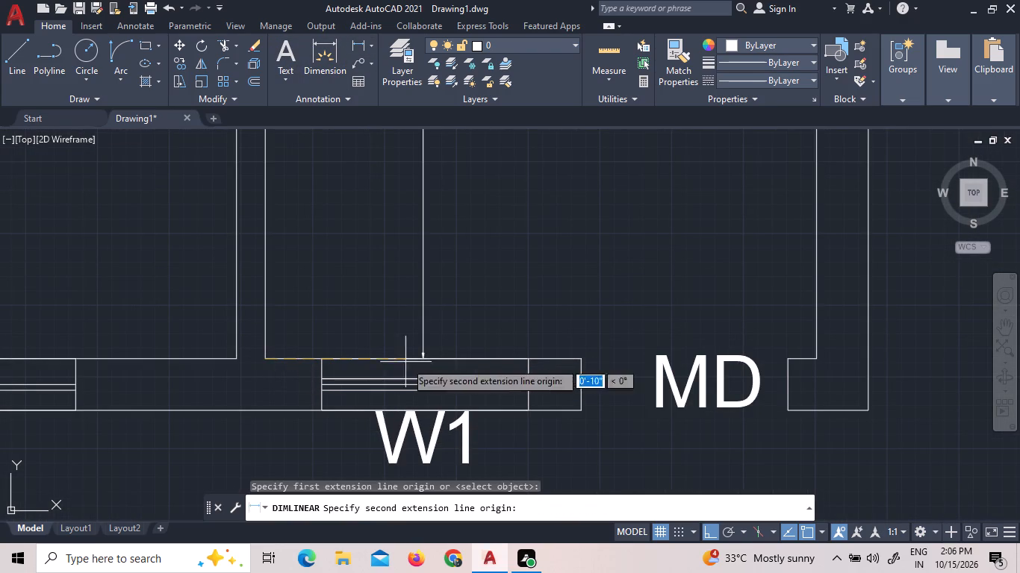
click(813, 360)
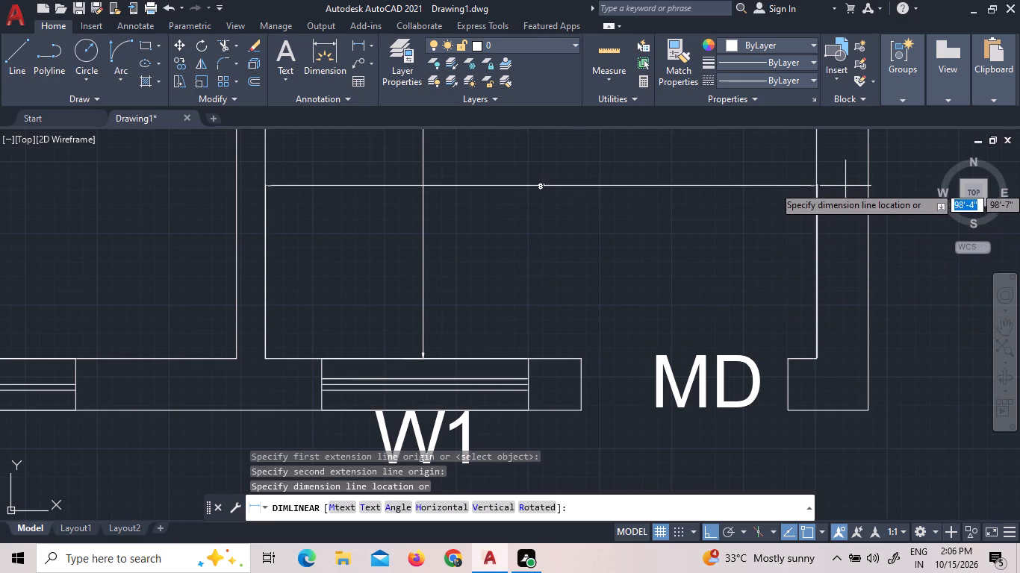
click(845, 186)
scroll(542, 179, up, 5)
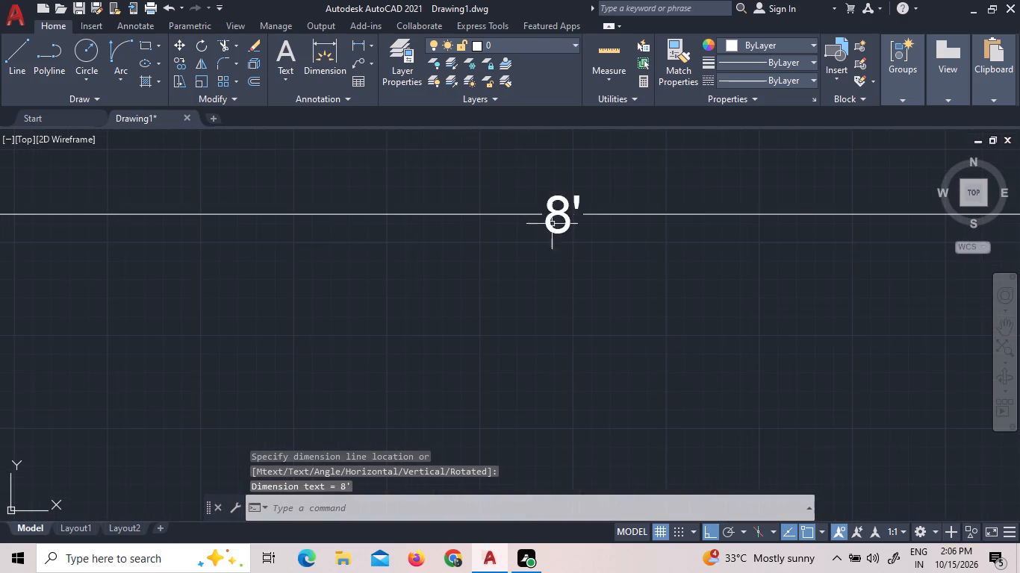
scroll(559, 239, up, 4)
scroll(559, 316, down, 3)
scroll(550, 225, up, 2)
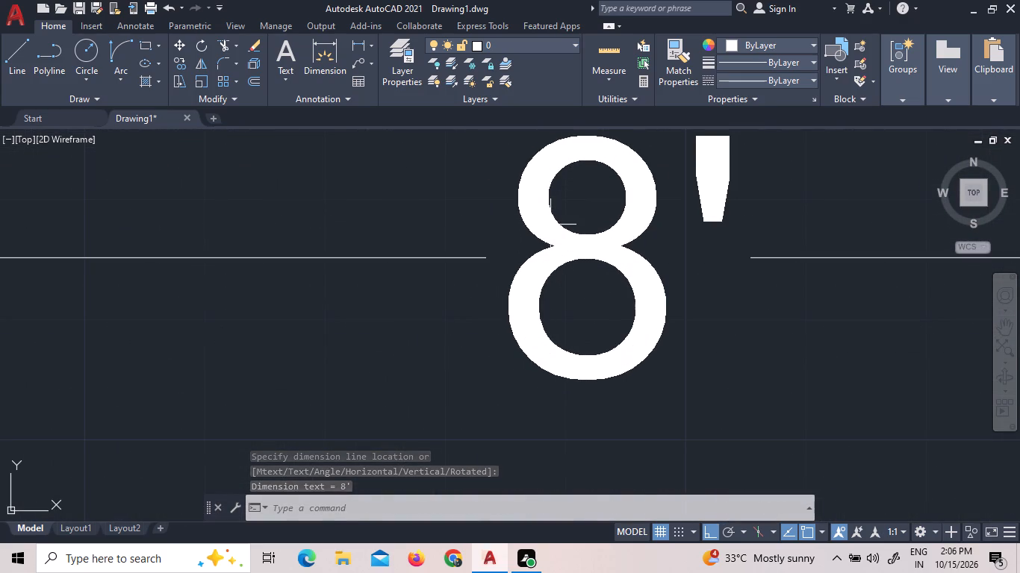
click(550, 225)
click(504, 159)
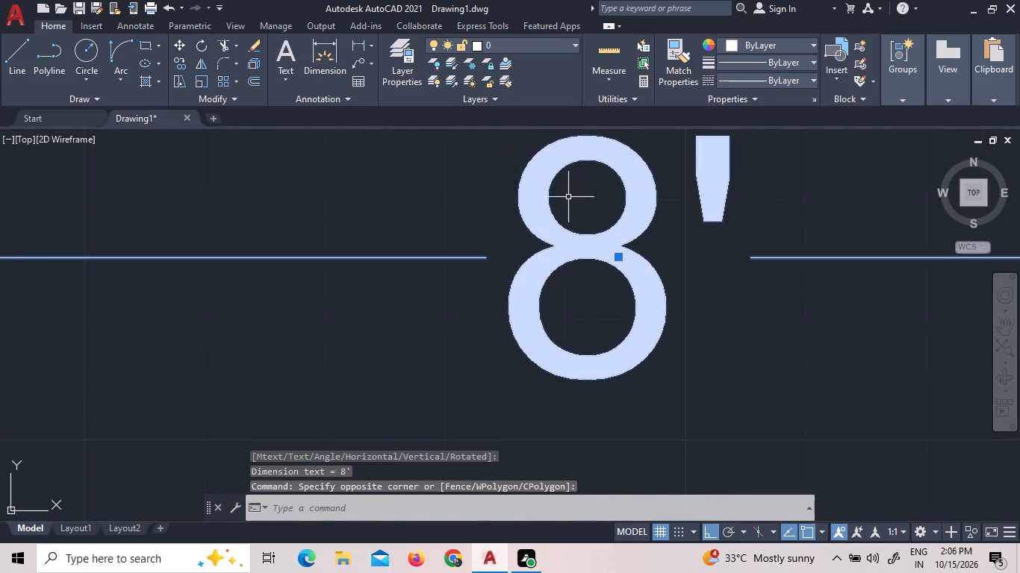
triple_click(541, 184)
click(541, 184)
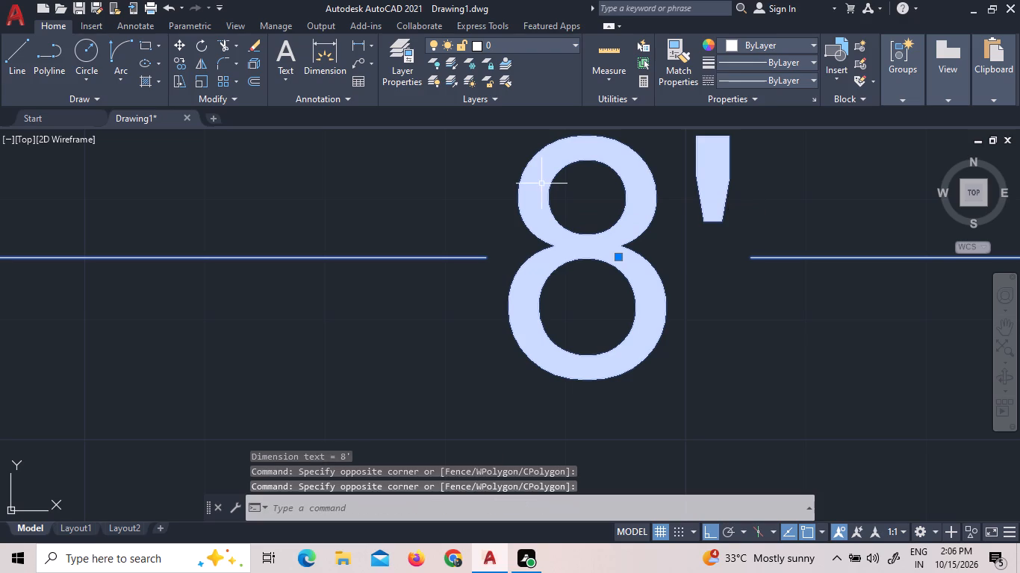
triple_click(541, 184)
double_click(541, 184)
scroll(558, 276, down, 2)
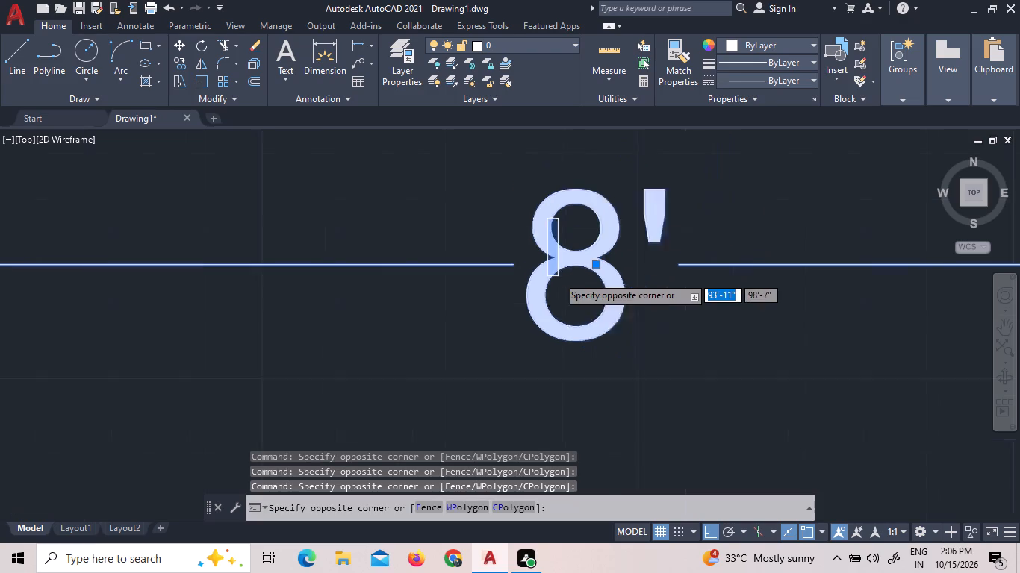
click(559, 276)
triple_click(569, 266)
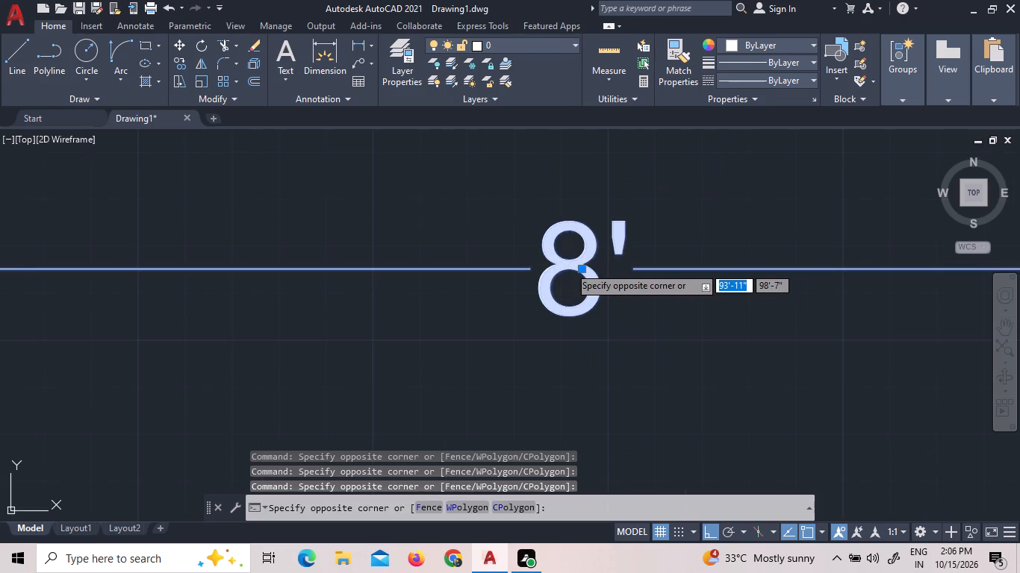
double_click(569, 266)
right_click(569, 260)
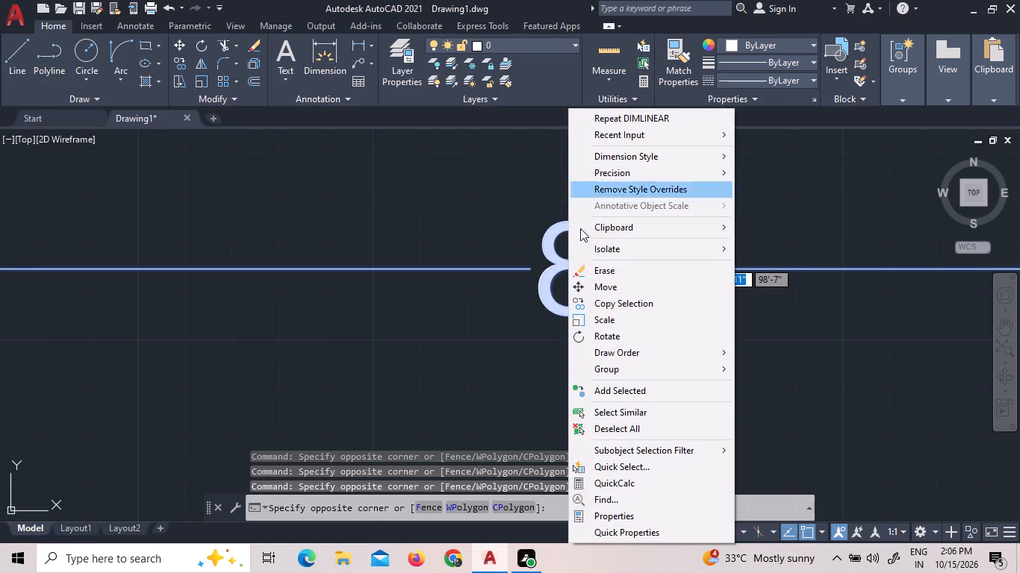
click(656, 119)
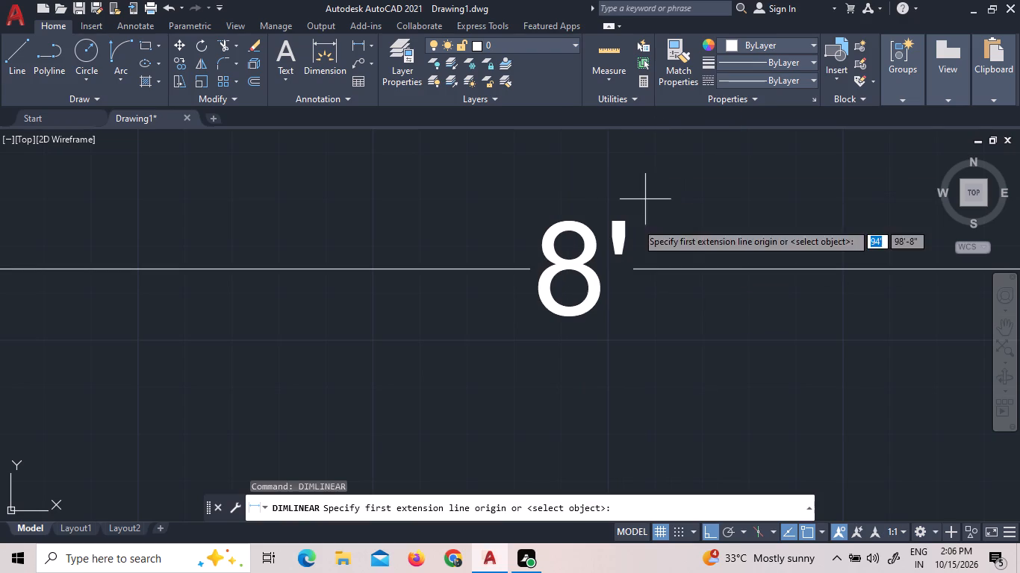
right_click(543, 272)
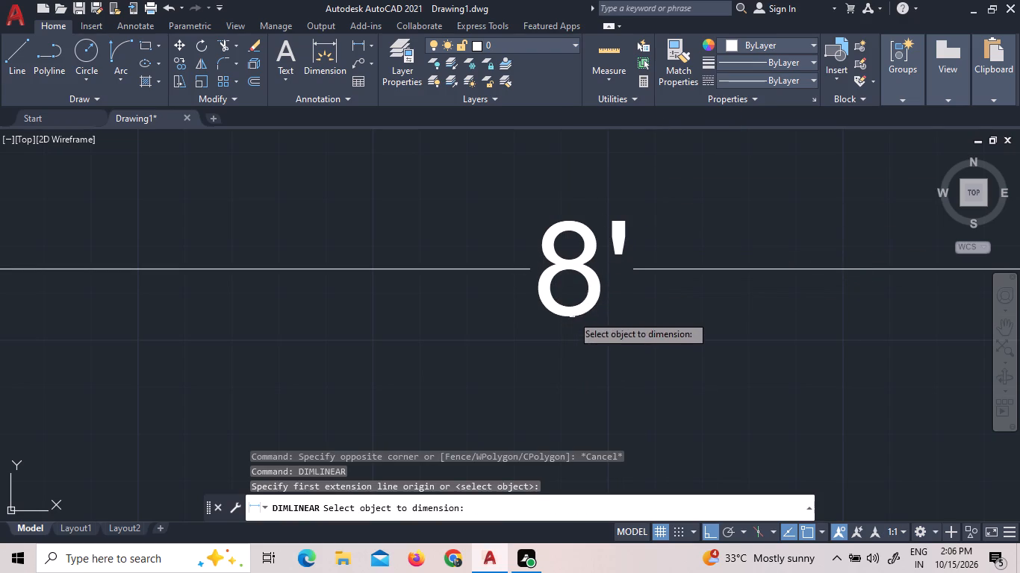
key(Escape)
Set the text height of the end unit's hall width dimension to 9" and finish text editing.
triple_click(568, 269)
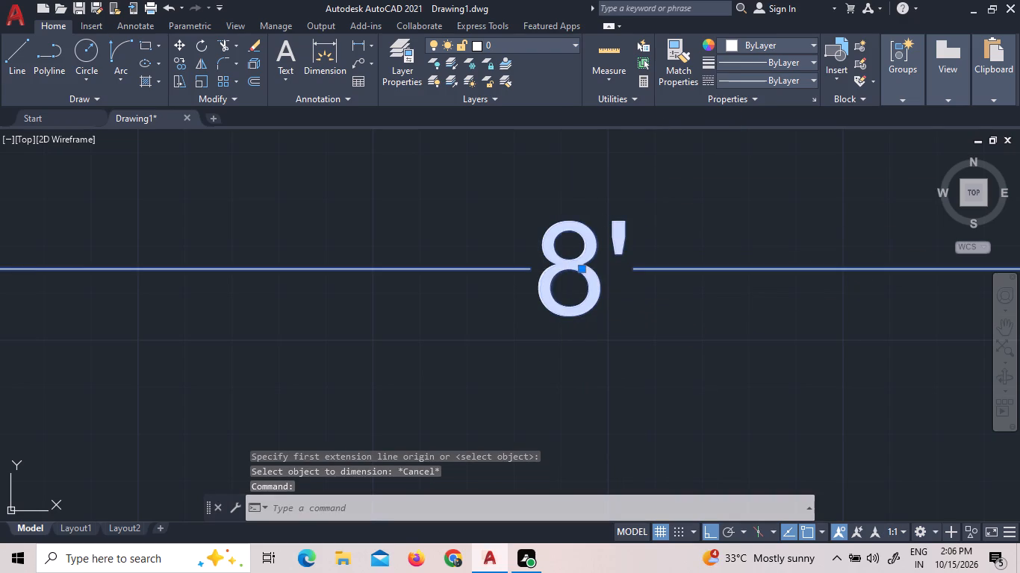
click(568, 269)
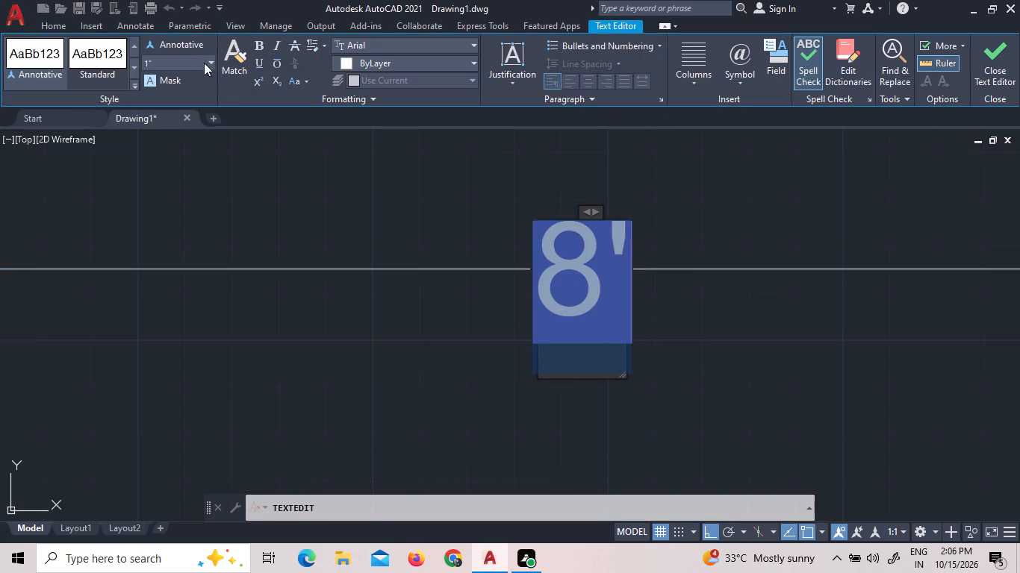
click(211, 64)
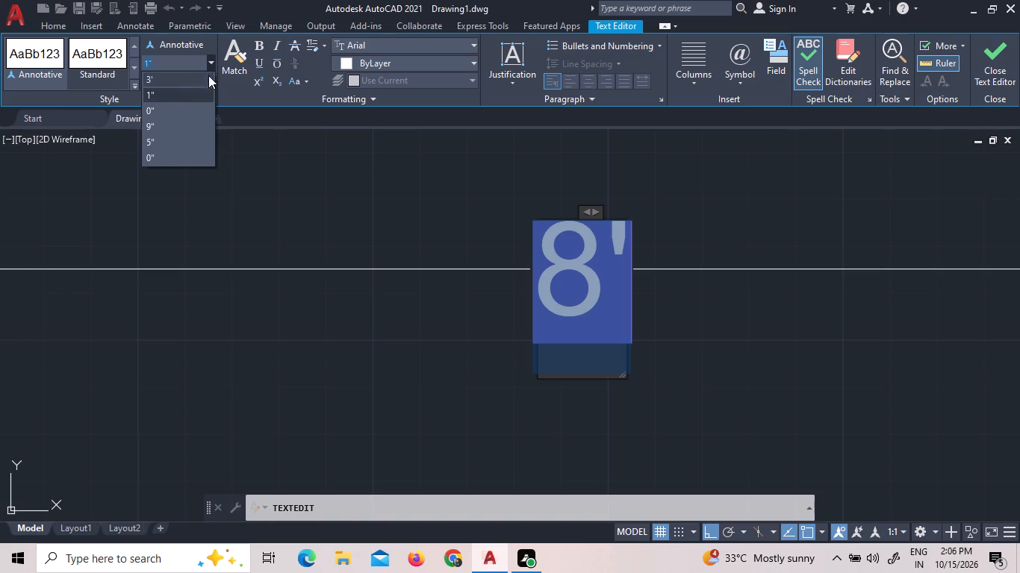
click(178, 121)
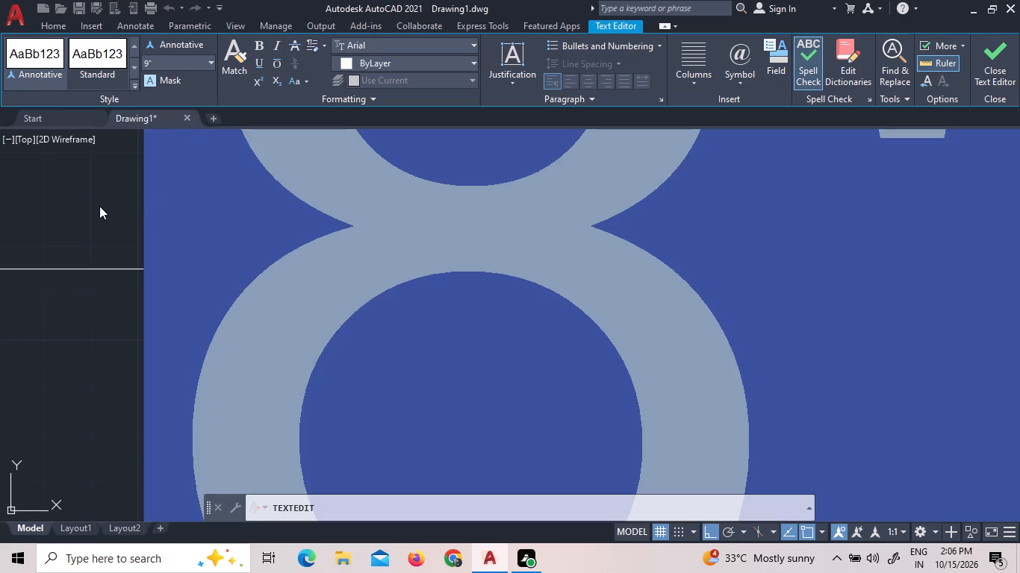
click(93, 202)
scroll(111, 209, down, 8)
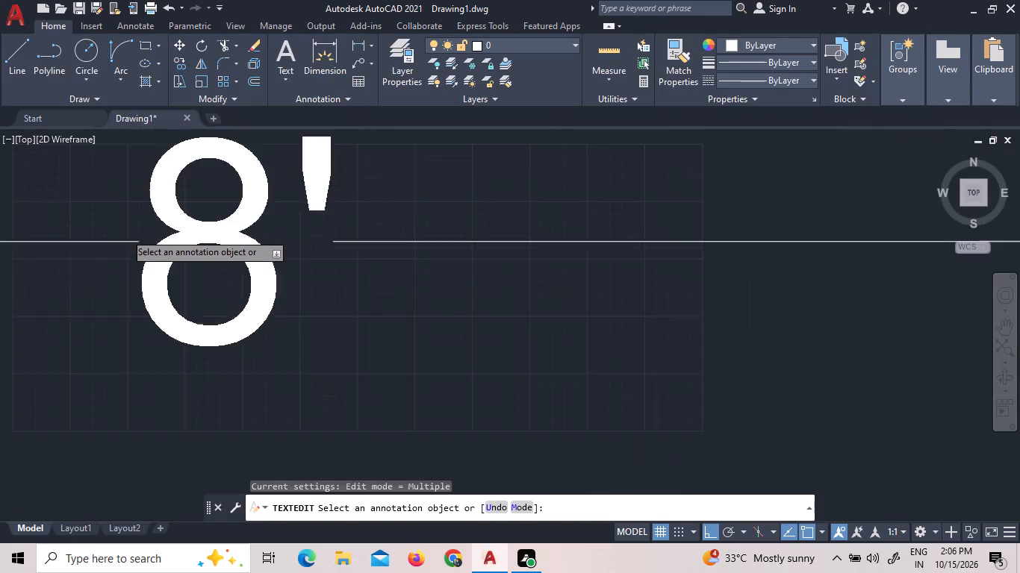
scroll(125, 233, down, 4)
scroll(268, 233, down, 3)
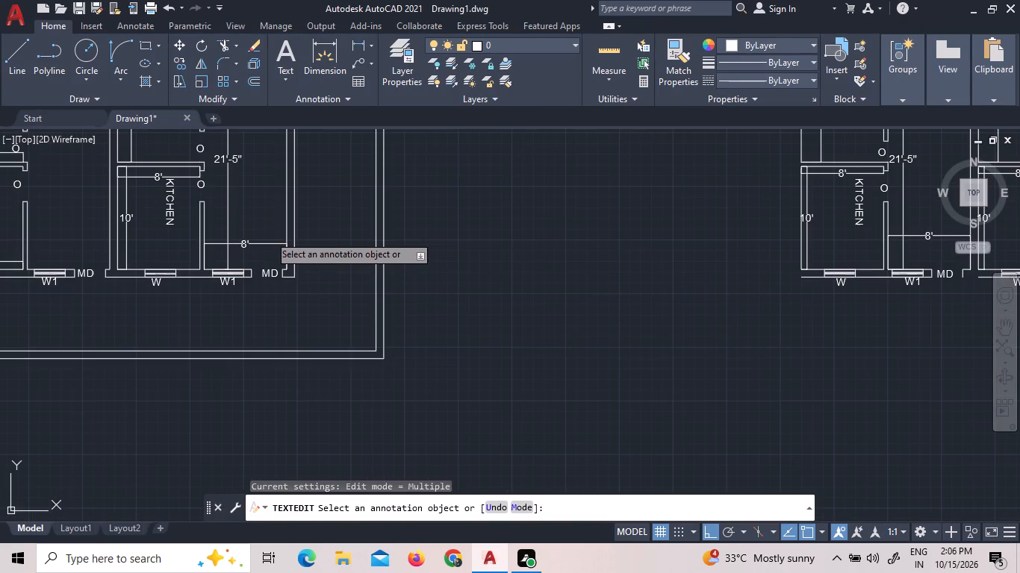
middle_drag(269, 231, 373, 401)
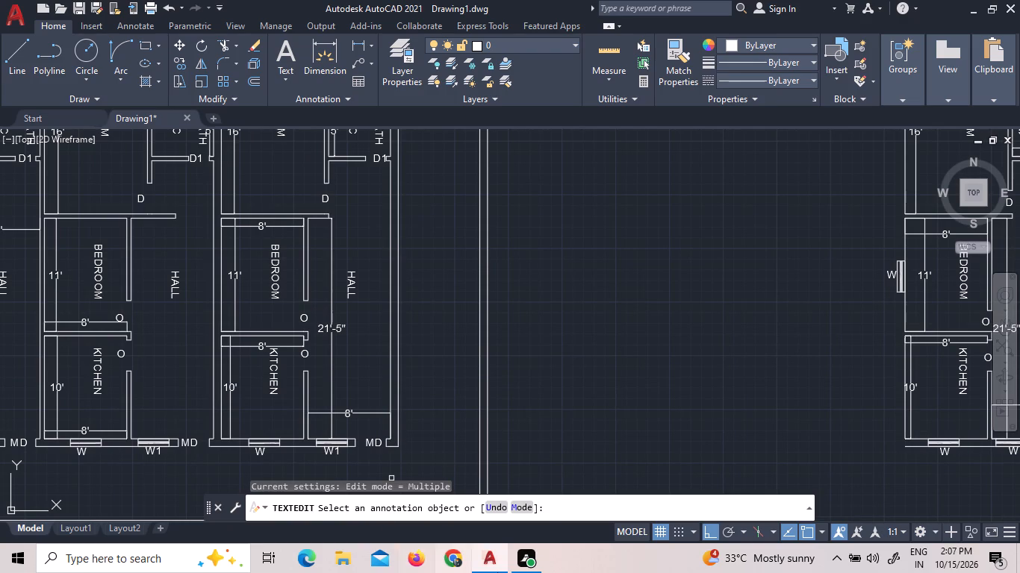
right_click(712, 286)
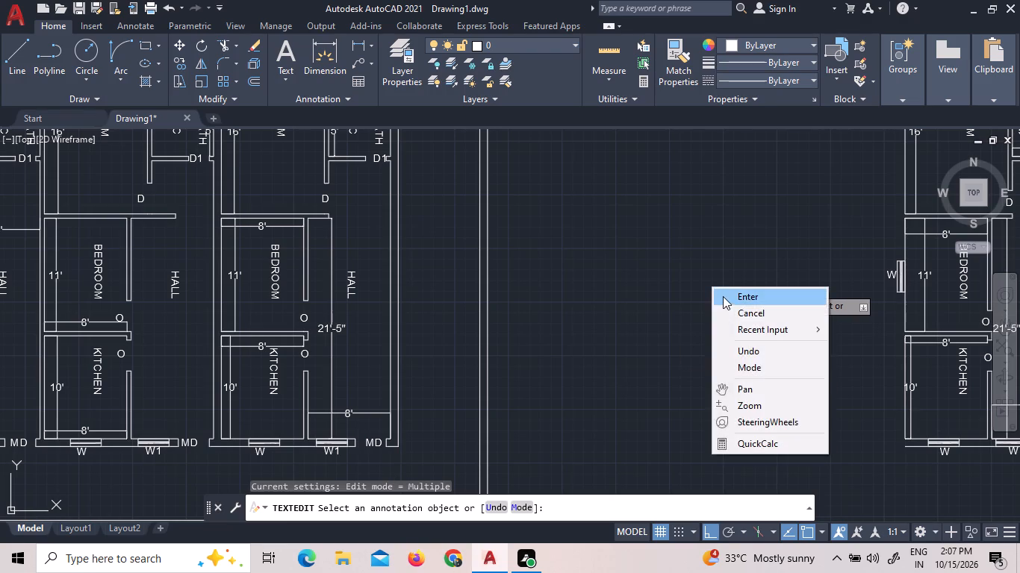
click(725, 298)
Delete the two detached spare units east of the main floor plan.
scroll(725, 300, down, 4)
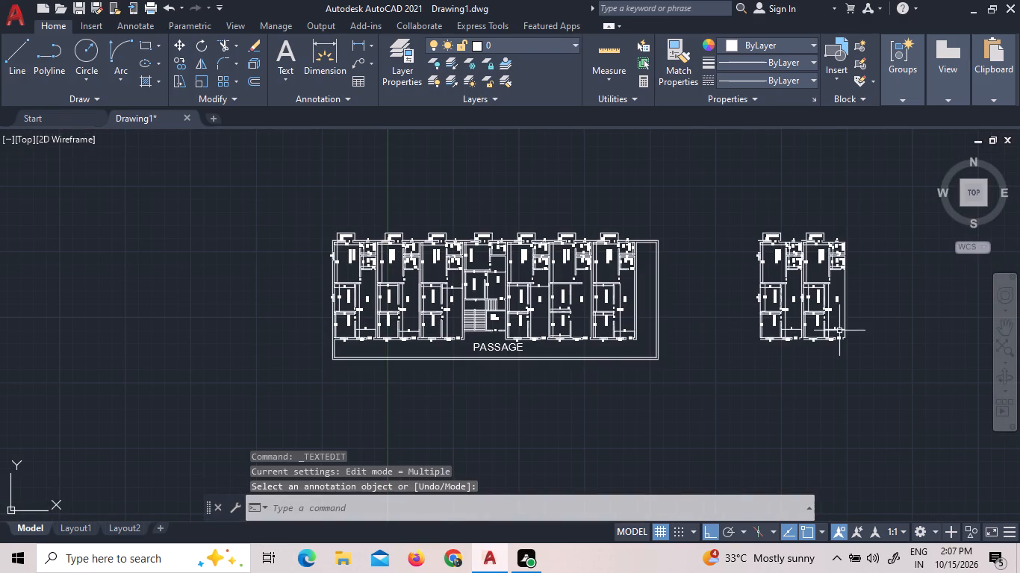
click(865, 355)
click(701, 196)
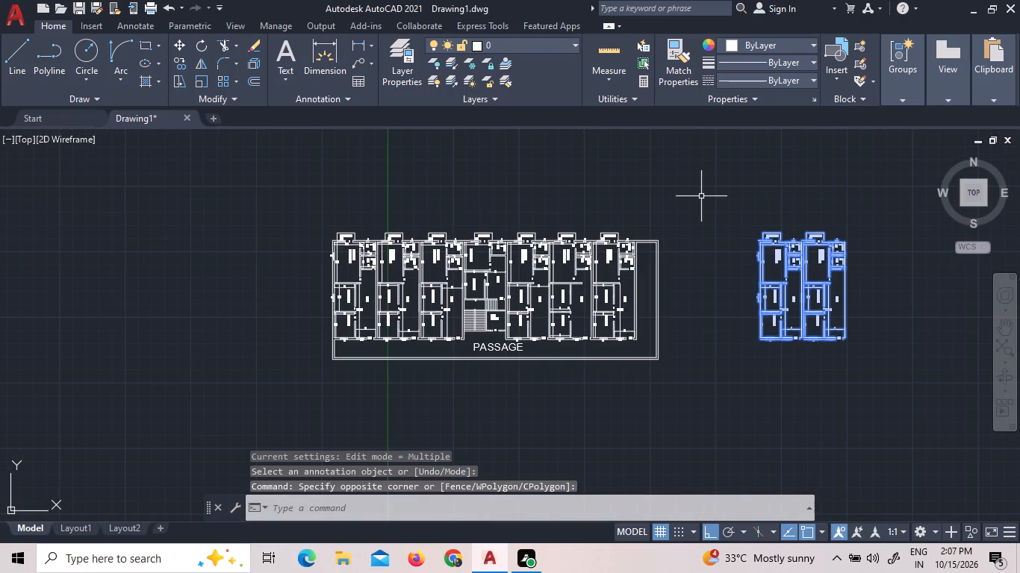
key(Delete)
Change the colour of the whole floor plan, including walls, labels and dimensions, to index colour 140.
scroll(505, 242, up, 1)
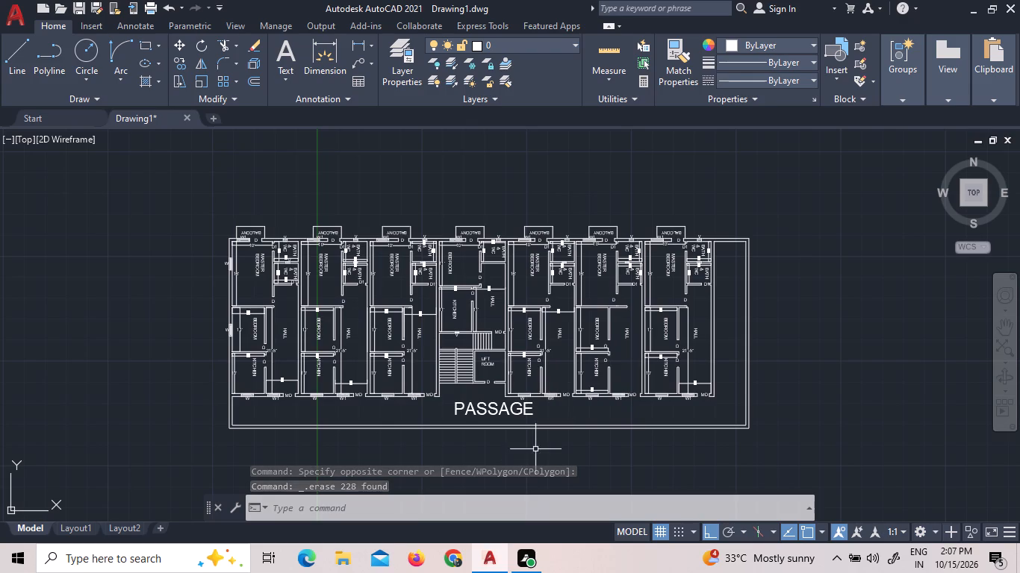
click(779, 447)
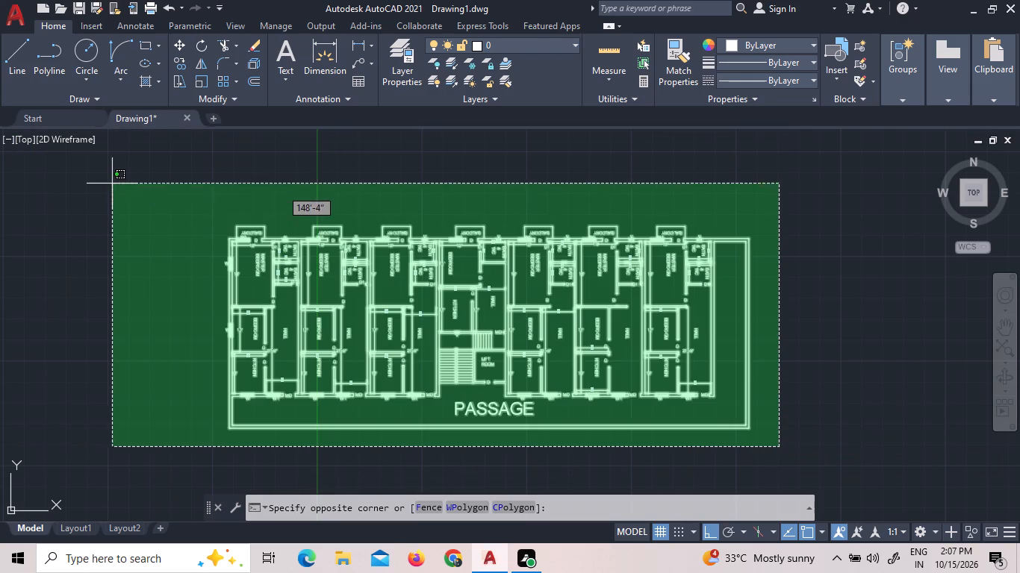
click(147, 205)
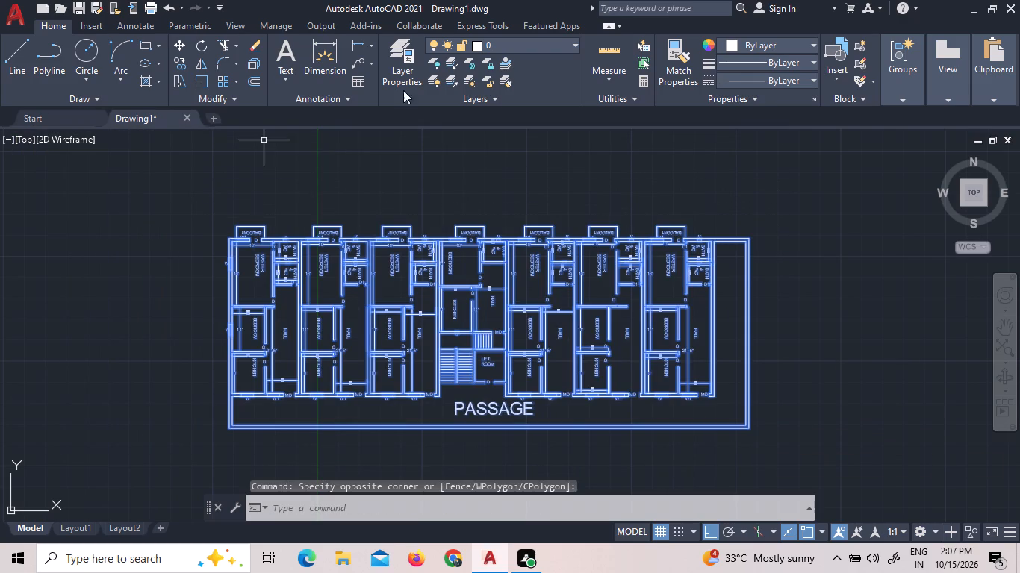
click(758, 46)
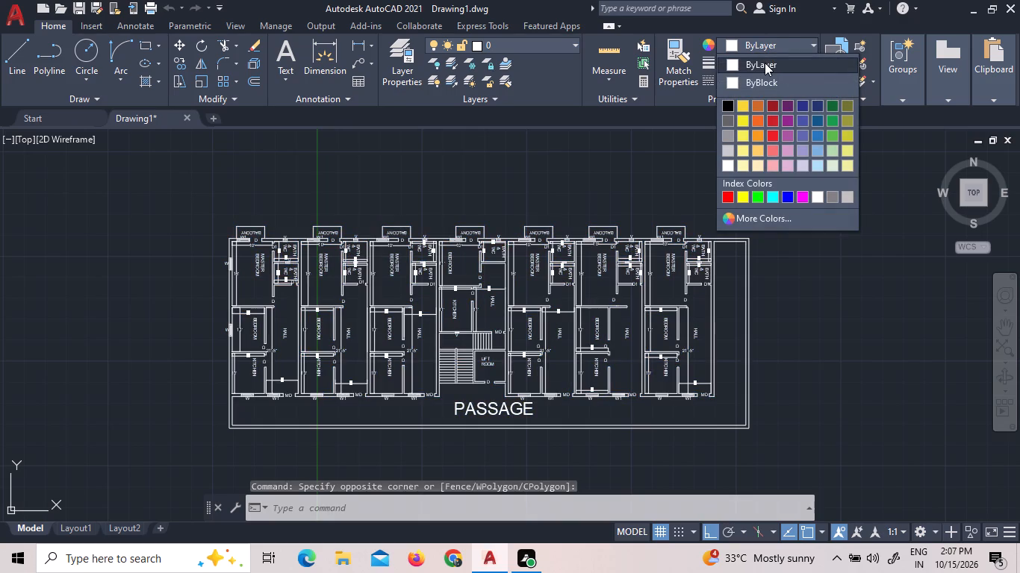
click(755, 216)
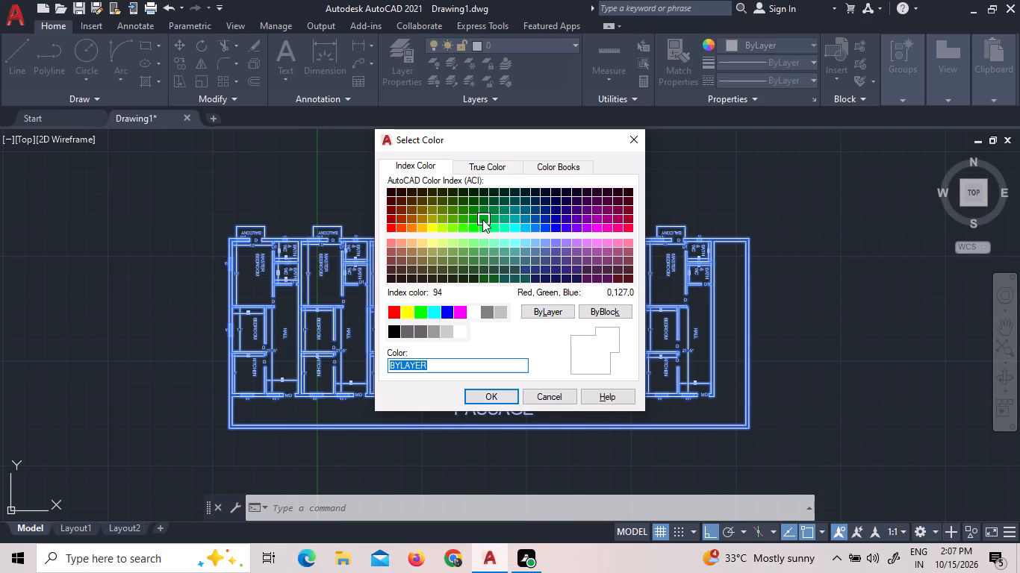
click(528, 231)
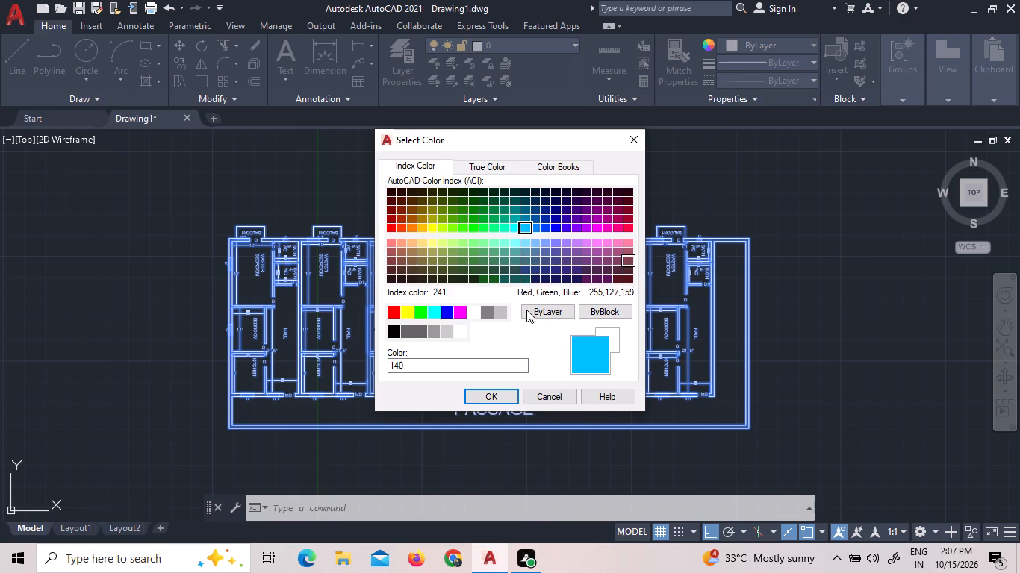
click(502, 391)
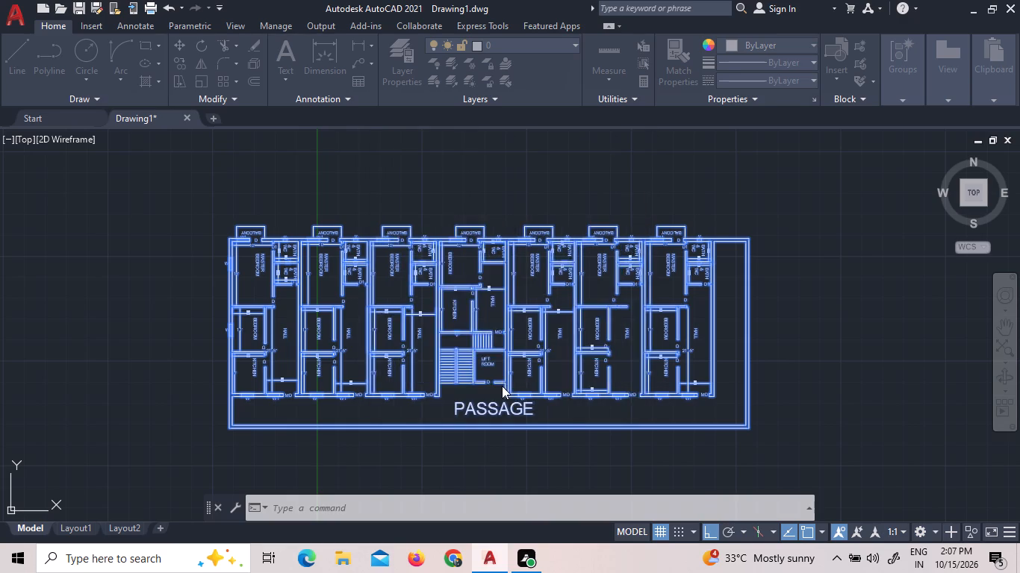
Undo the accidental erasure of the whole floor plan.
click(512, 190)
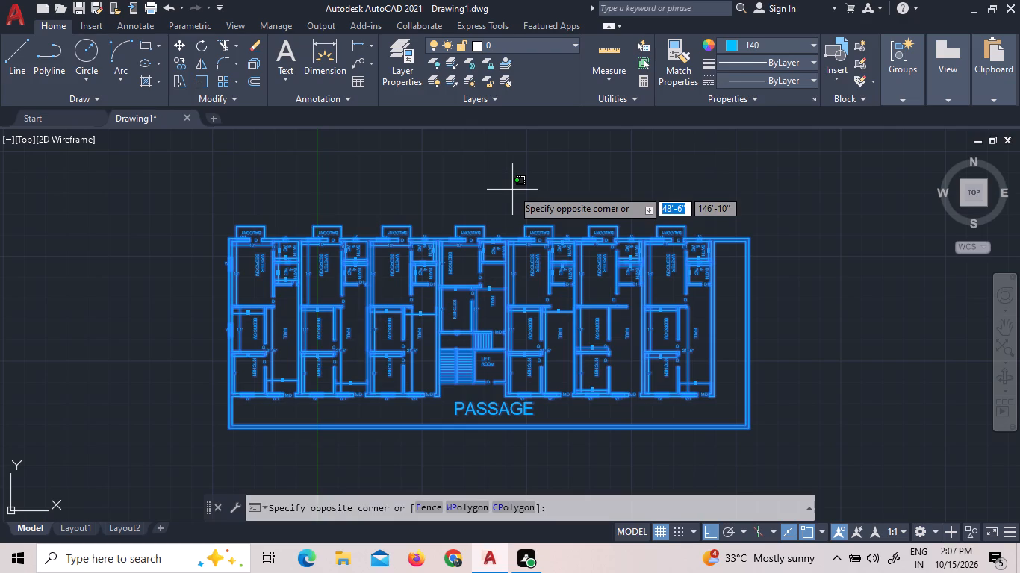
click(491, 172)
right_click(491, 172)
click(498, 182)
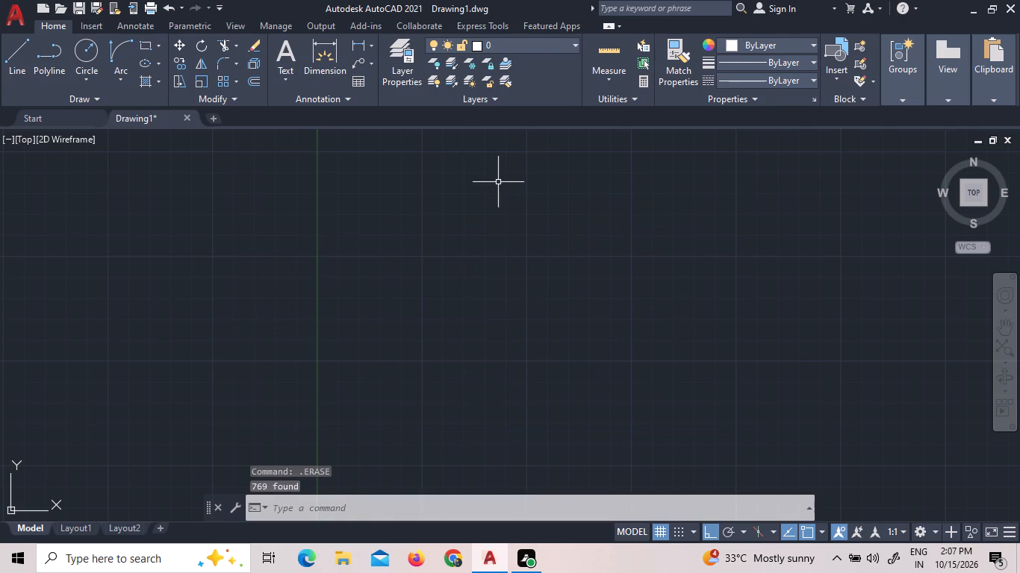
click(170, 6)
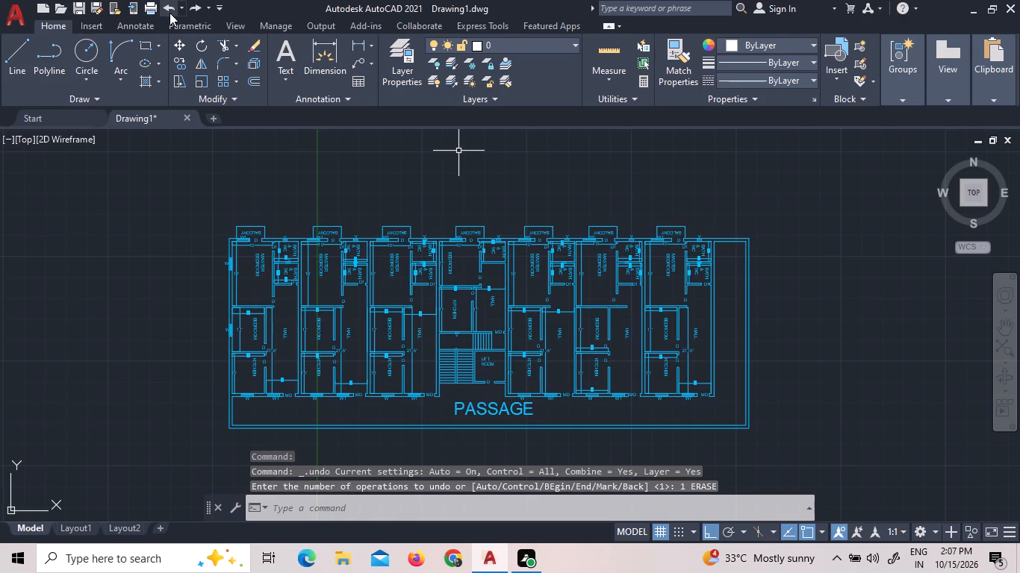
Recolour the whole floor plan, including walls, labels and dimensions, trying green before settling on colour 242,113,114.
key(Escape)
key(Escape)
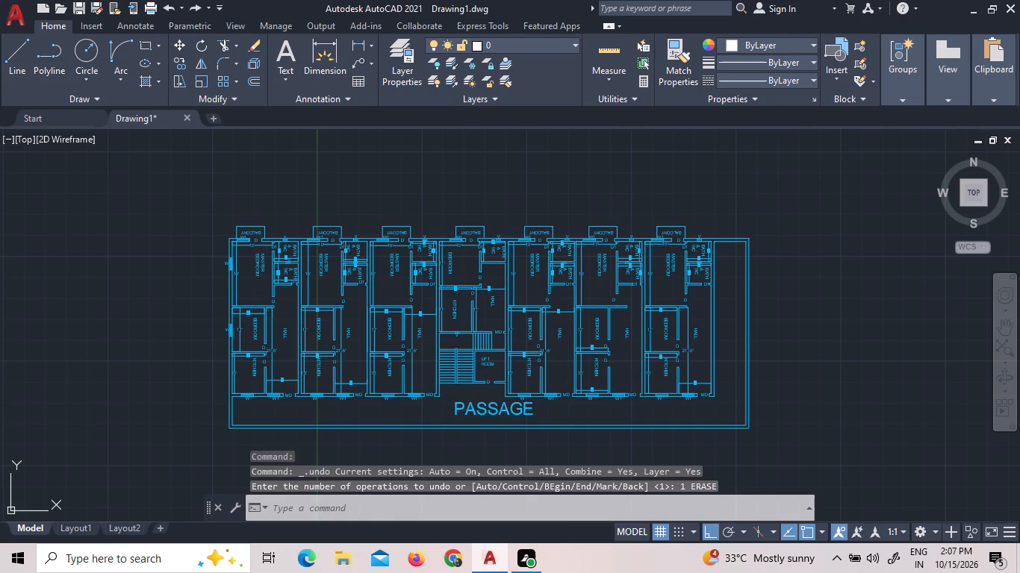
key(Escape)
click(812, 444)
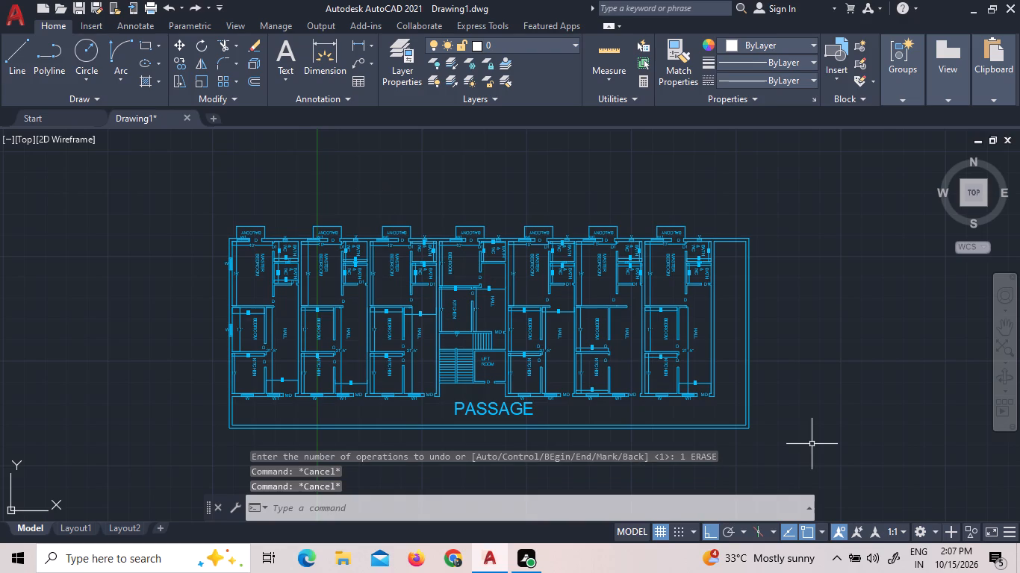
click(212, 187)
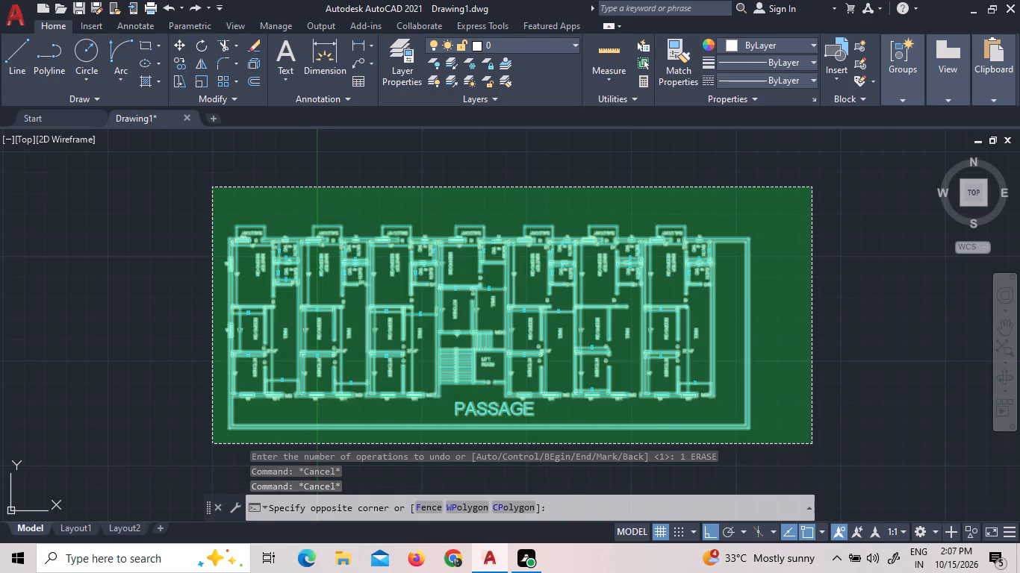
click(754, 46)
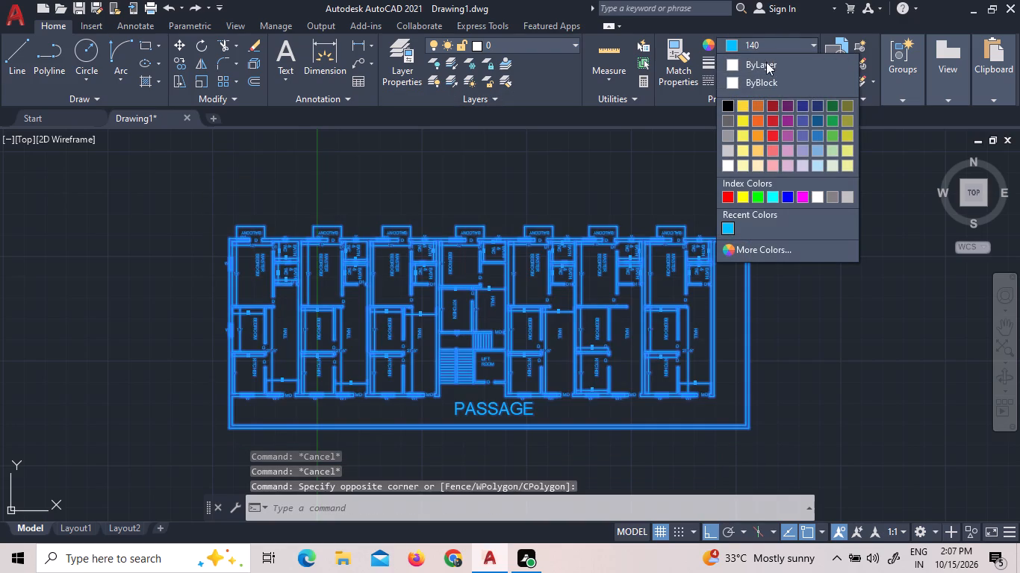
click(756, 195)
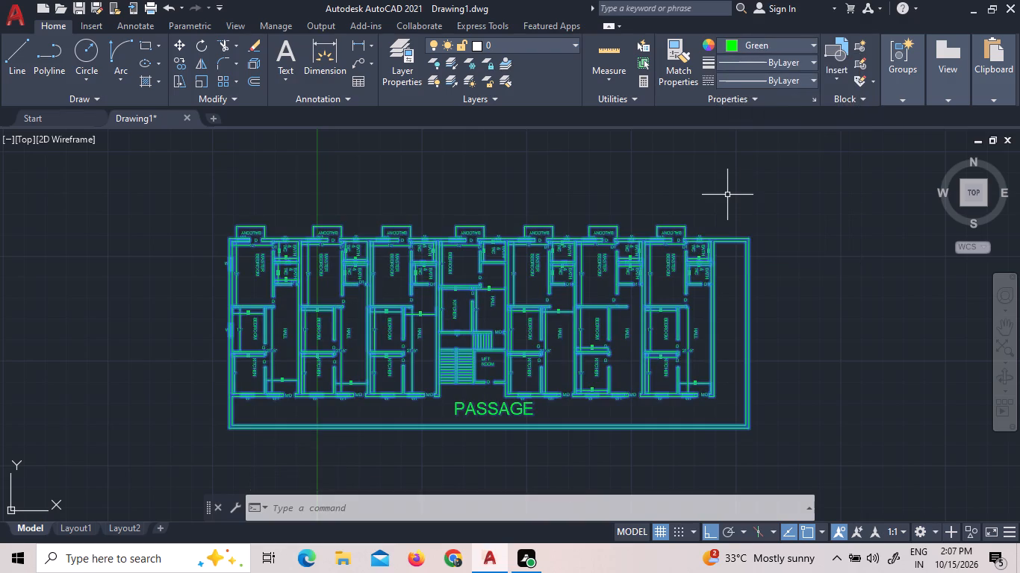
click(735, 40)
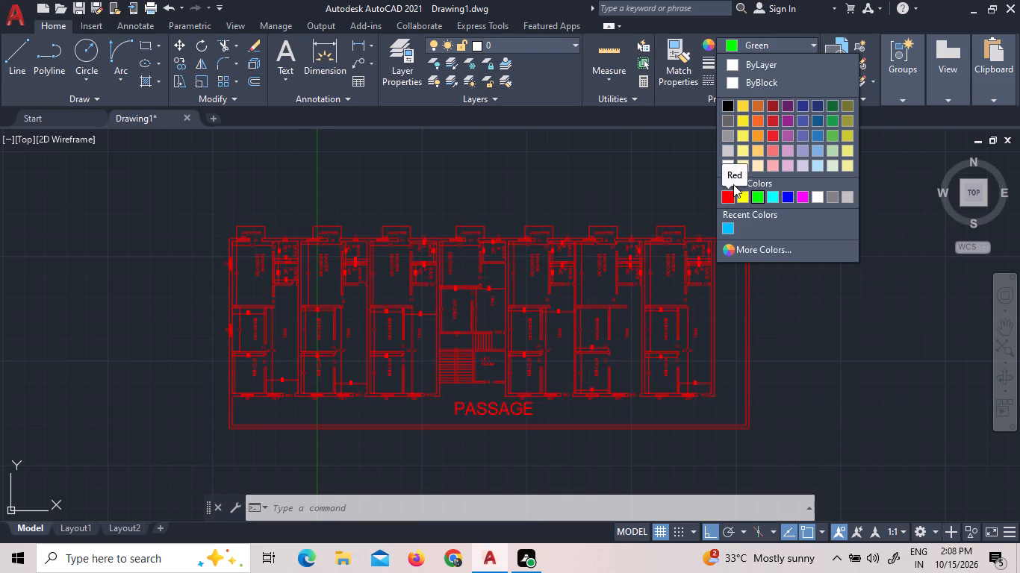
click(773, 151)
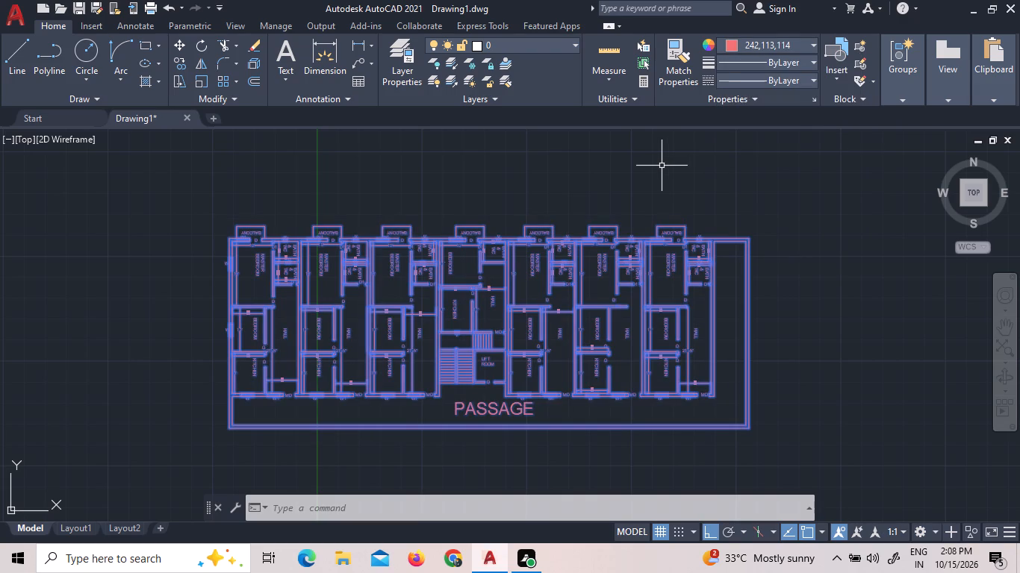
key(Escape)
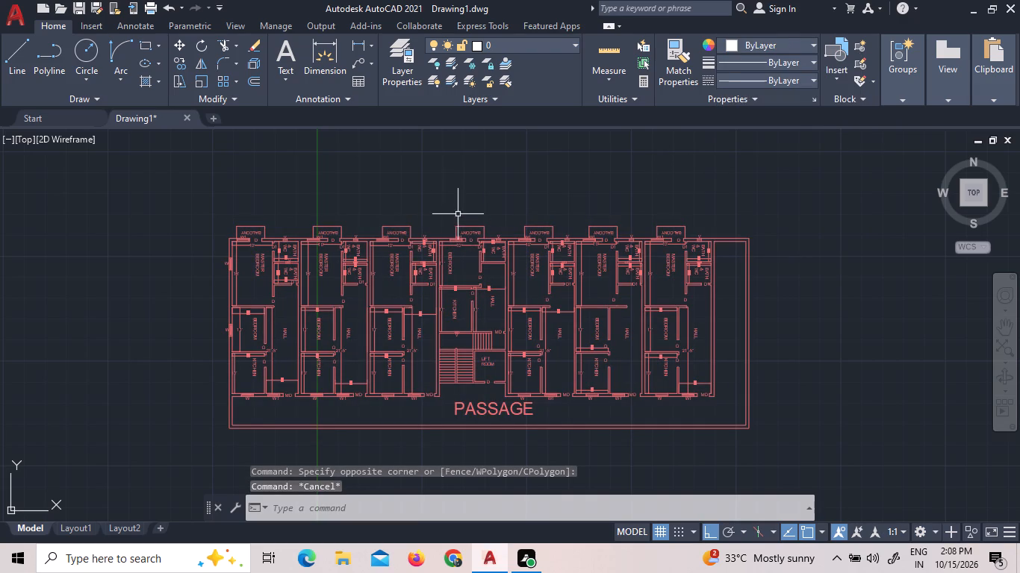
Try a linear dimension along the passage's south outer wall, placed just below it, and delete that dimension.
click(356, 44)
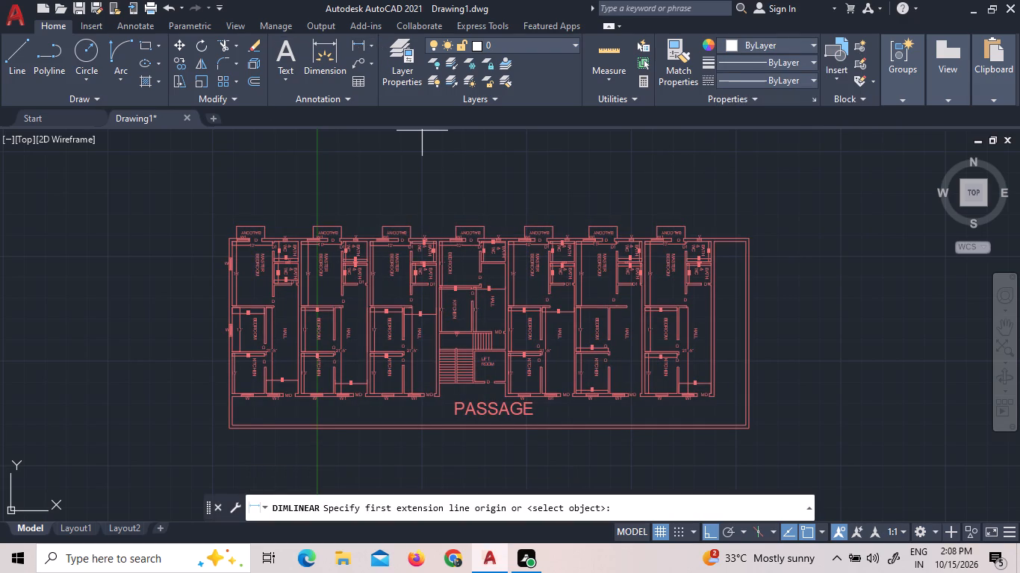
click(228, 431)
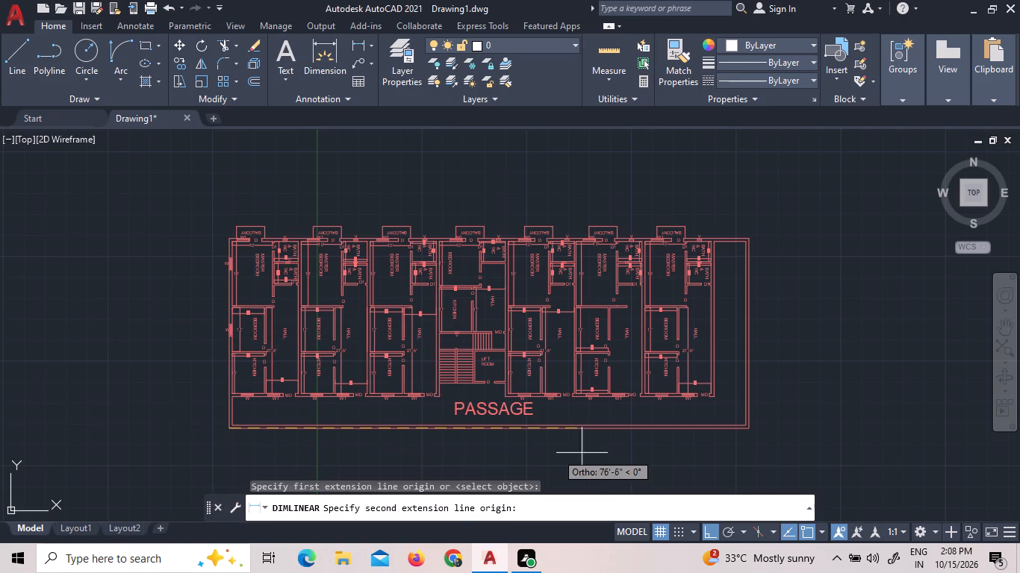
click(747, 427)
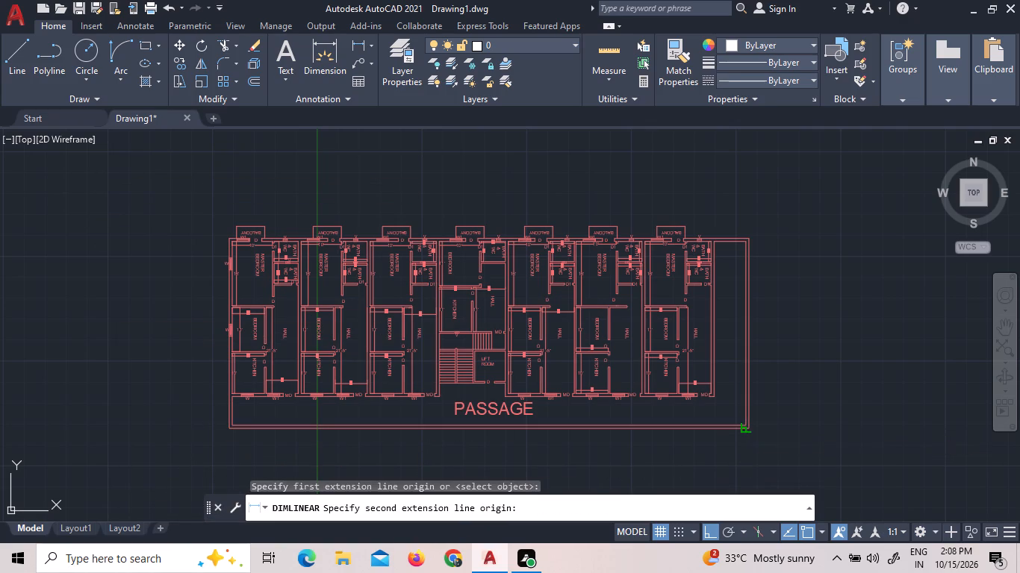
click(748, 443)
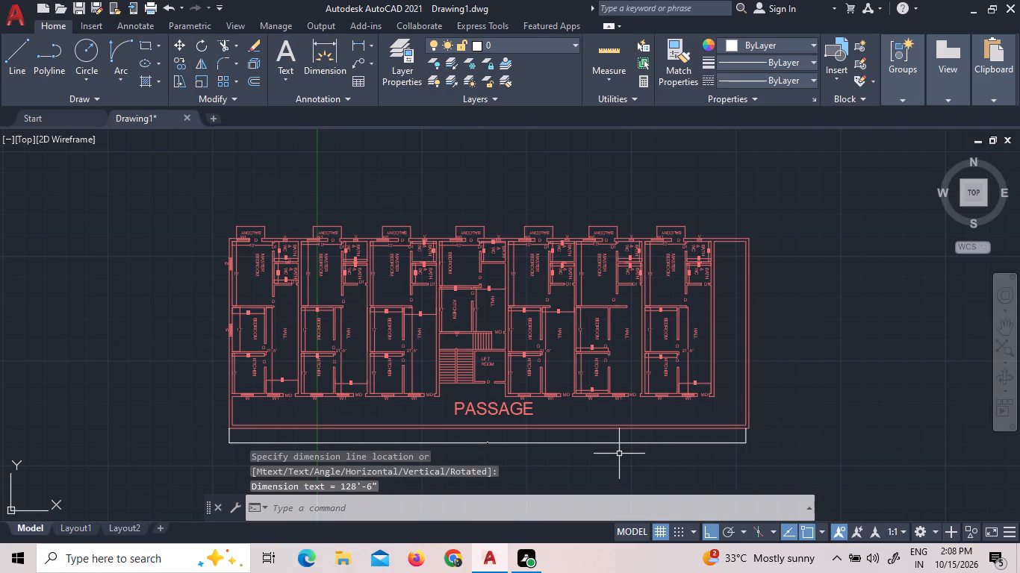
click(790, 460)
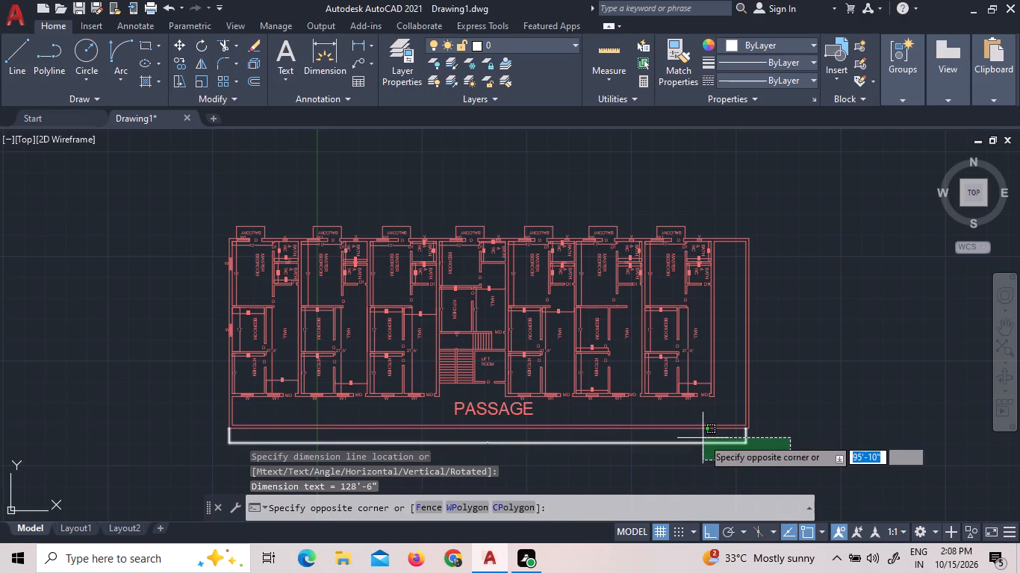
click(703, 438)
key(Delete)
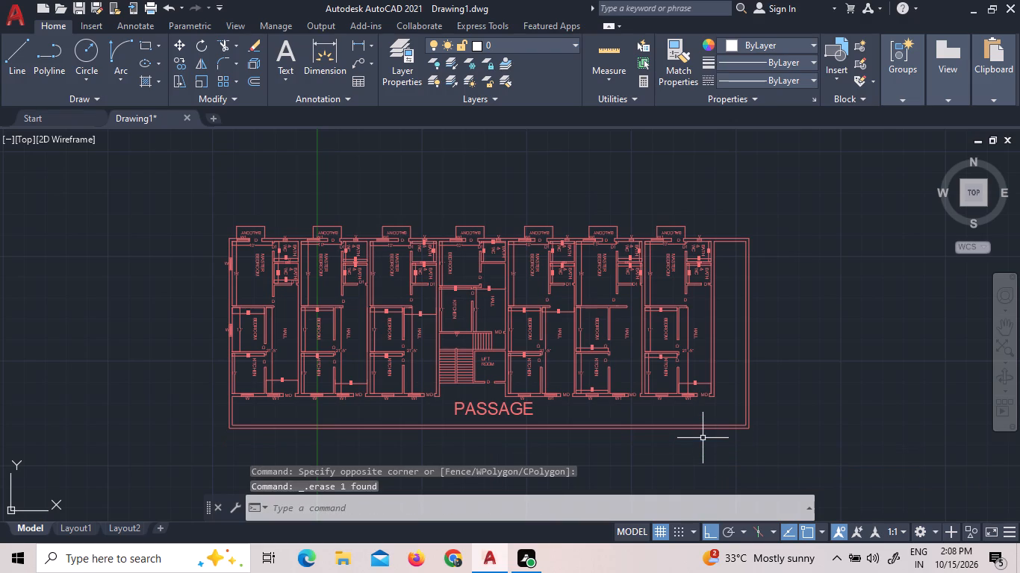
Delete all the stray leftover objects scattered north of the floor plan.
scroll(600, 448, down, 2)
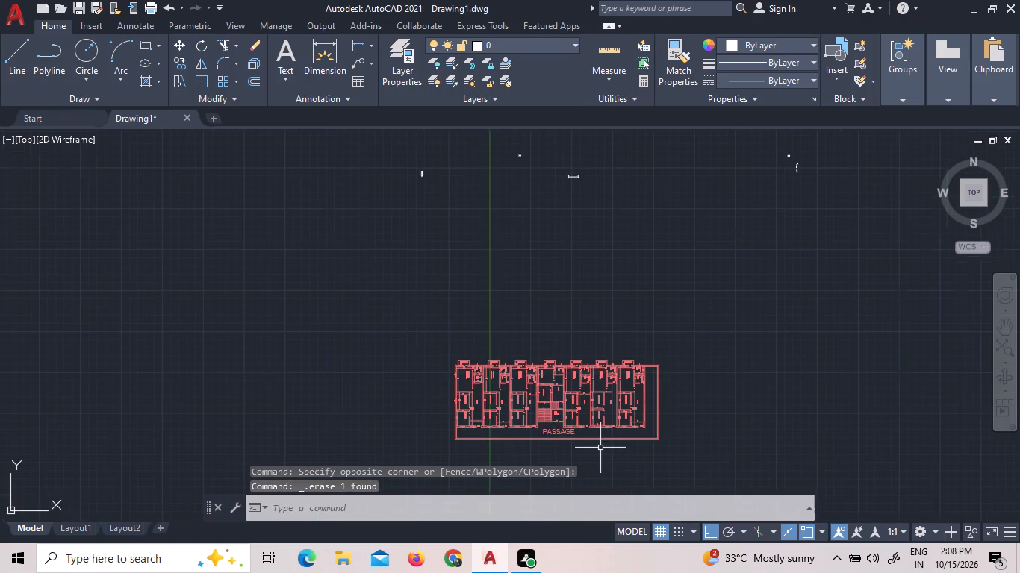
scroll(600, 448, up, 3)
scroll(588, 463, down, 3)
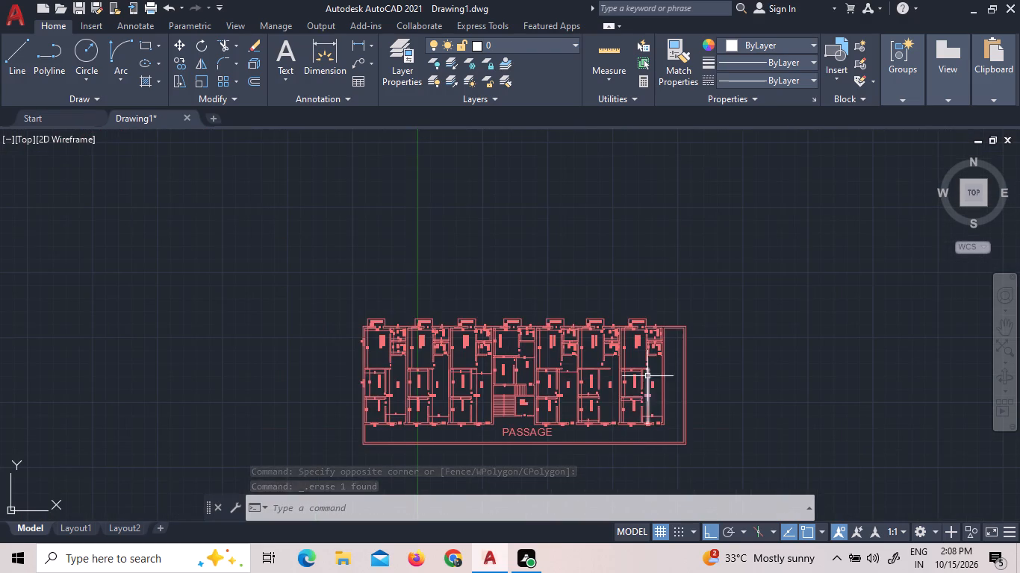
scroll(647, 376, down, 3)
click(734, 315)
click(449, 207)
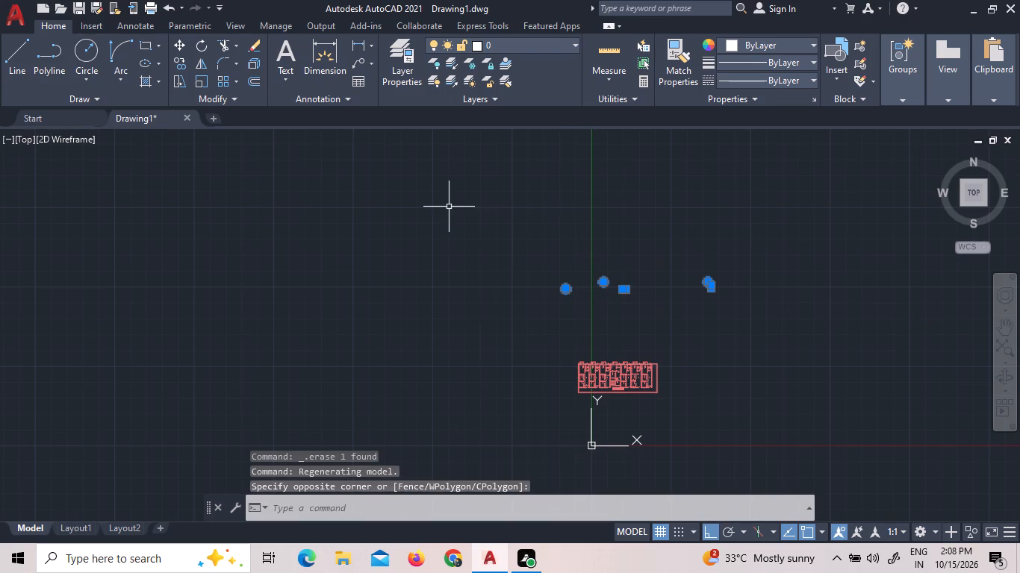
key(Delete)
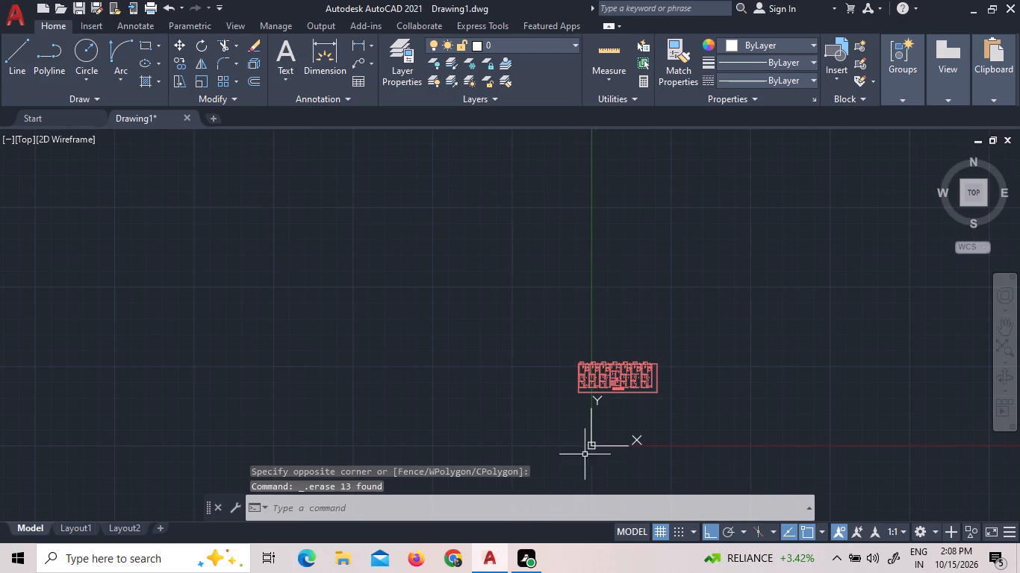
Add a linear dimension below the passage between the two outer corners of the plan's south outer wall.
scroll(599, 449, up, 3)
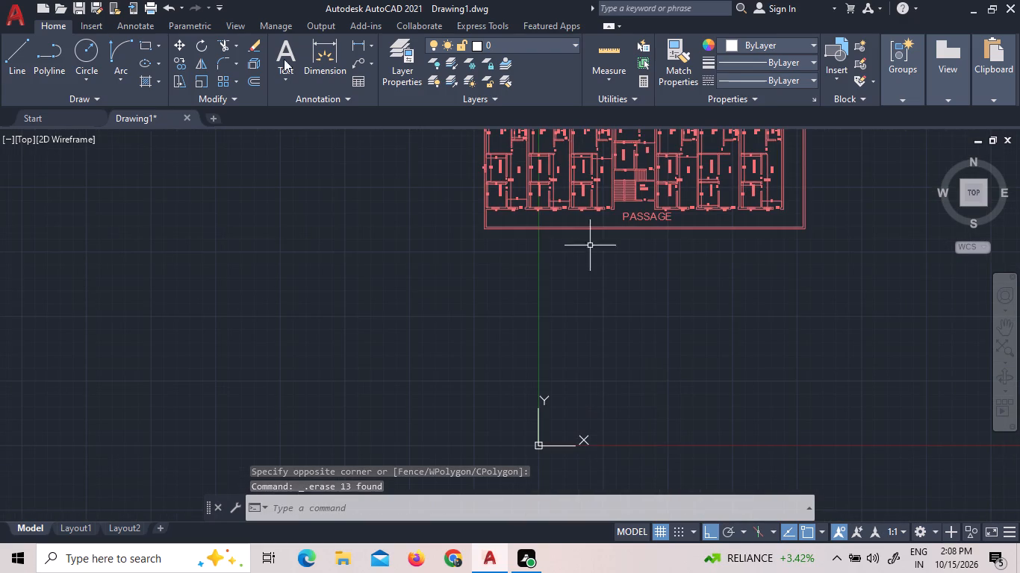
click(363, 51)
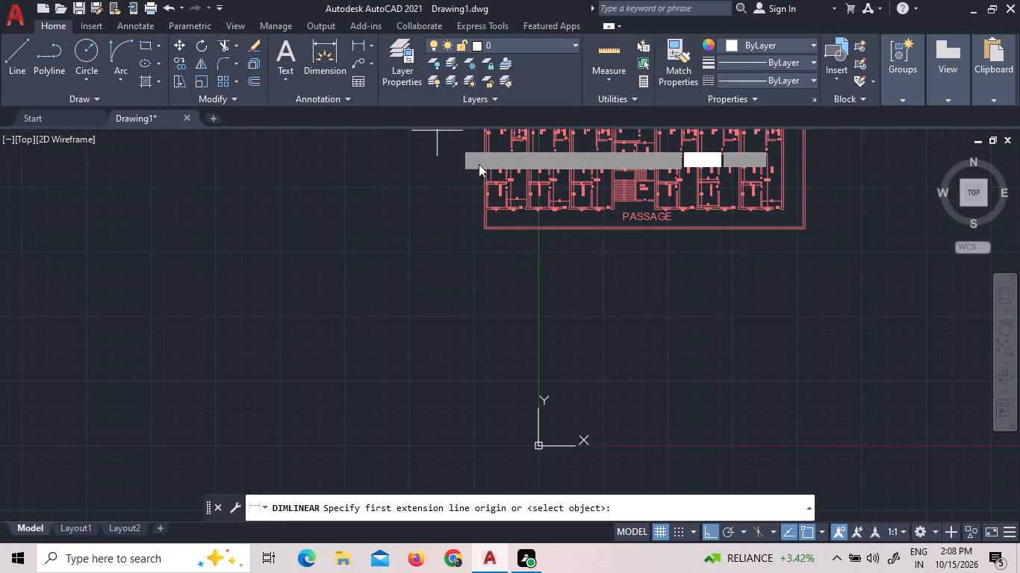
scroll(495, 230, up, 3)
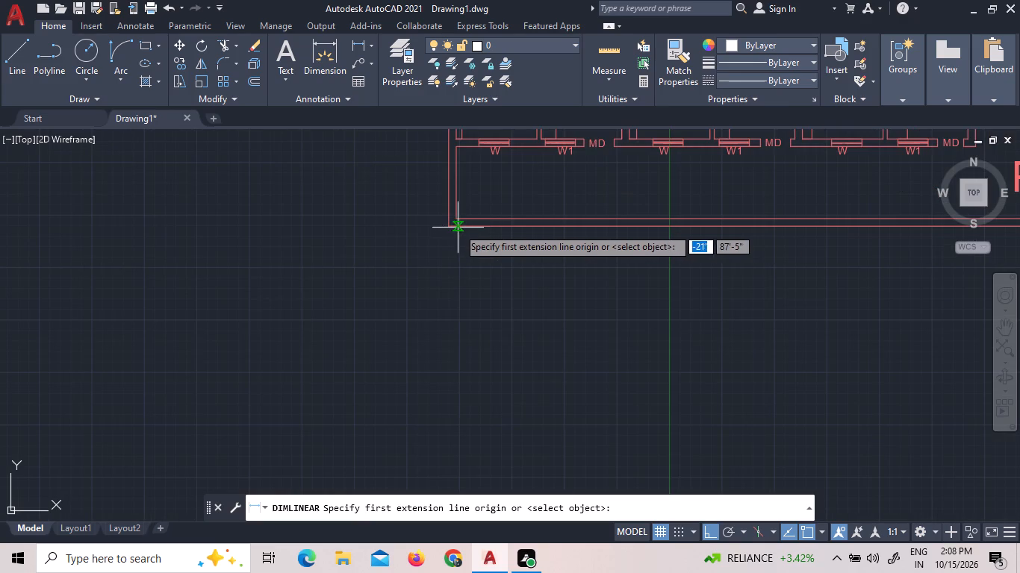
click(449, 226)
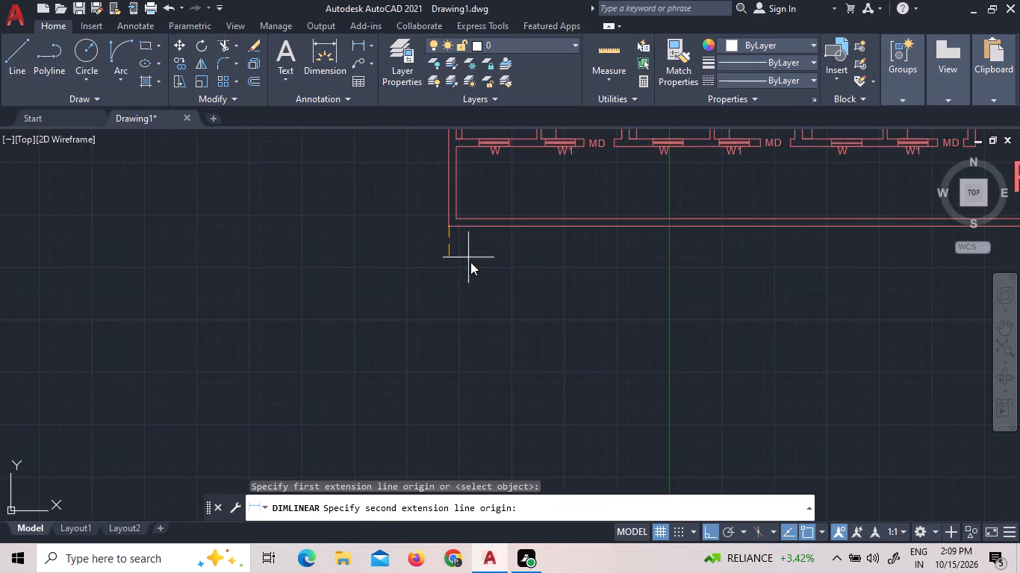
scroll(467, 275, down, 3)
scroll(785, 262, up, 2)
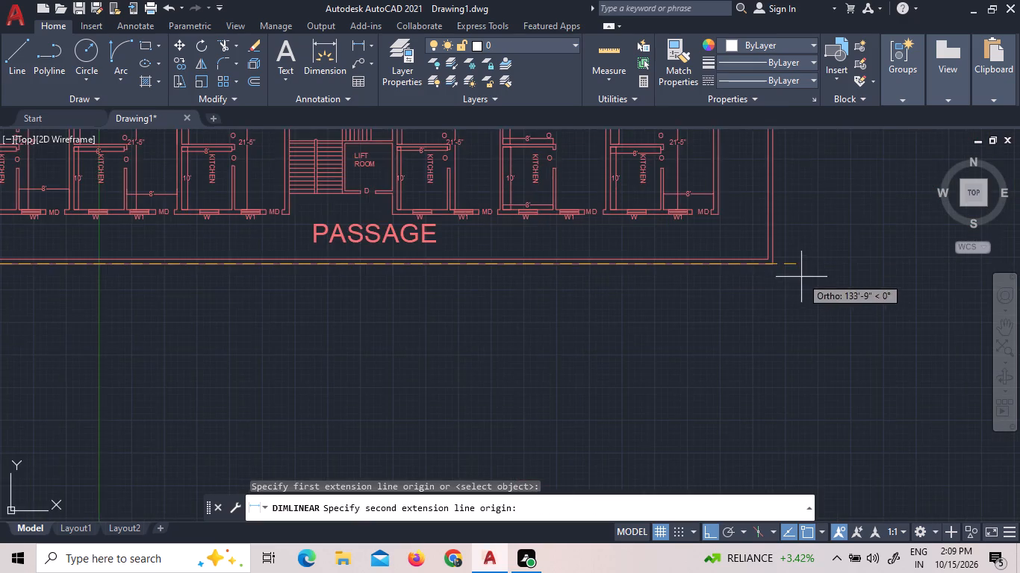
scroll(801, 275, up, 2)
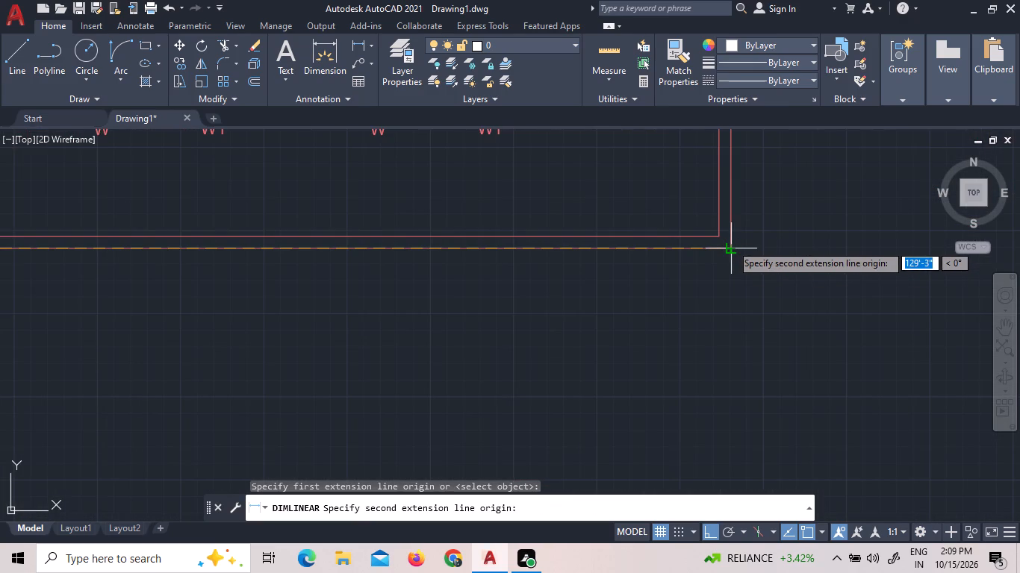
click(731, 243)
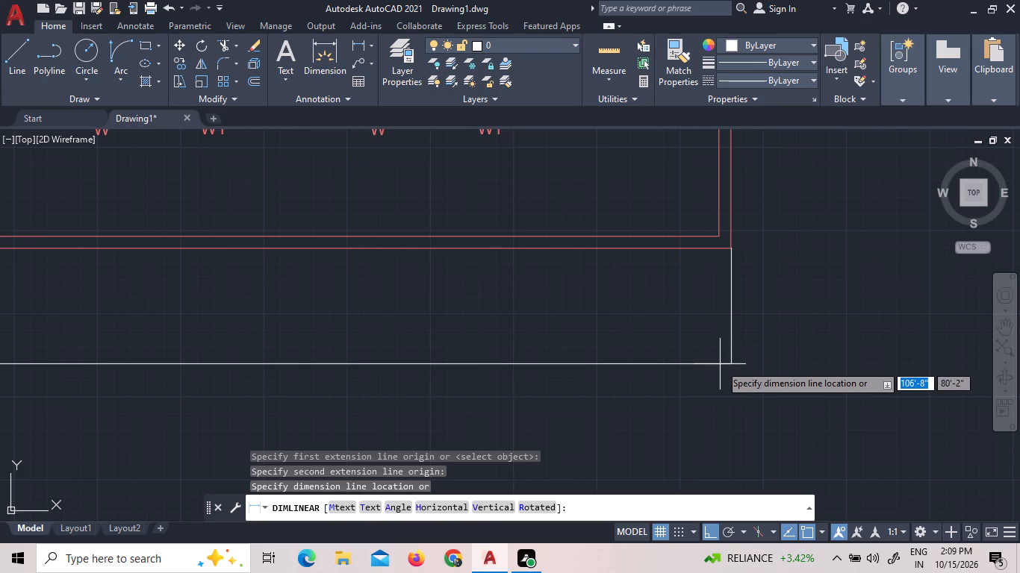
click(720, 369)
Set the text height of the outer overall dimension below the passage to 1'-6".
scroll(523, 316, down, 3)
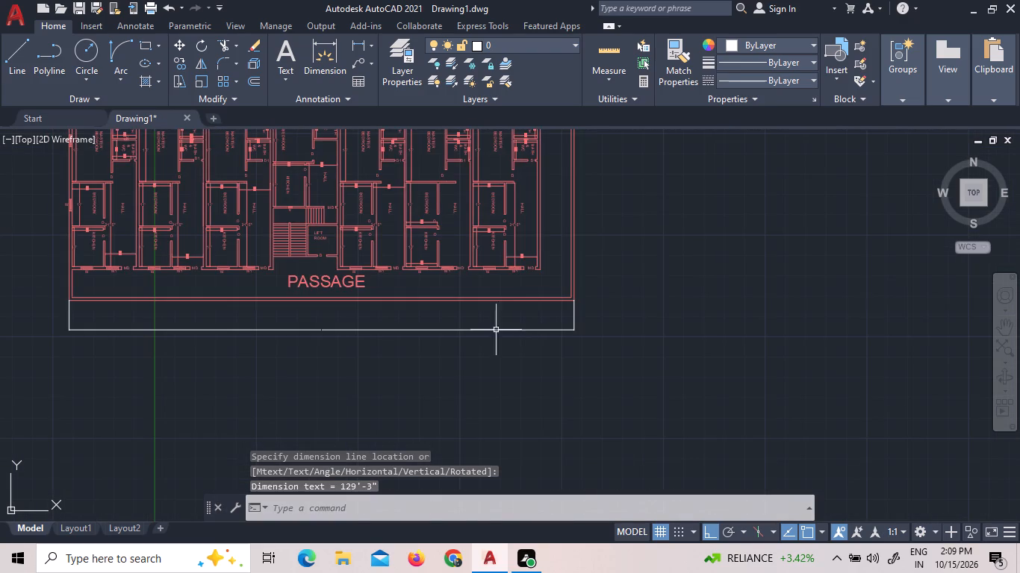
scroll(299, 342, up, 5)
scroll(391, 301, up, 3)
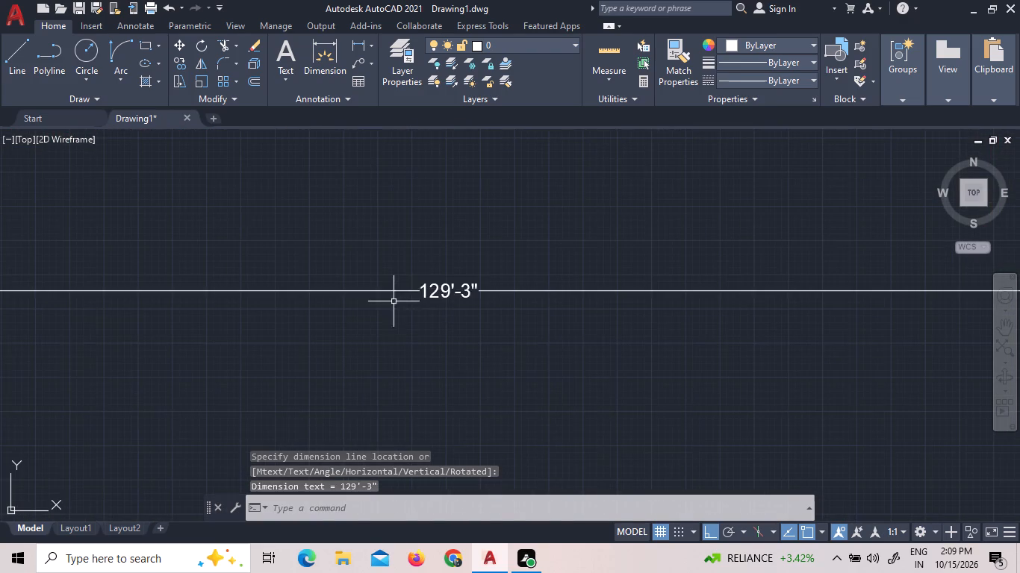
scroll(448, 289, up, 1)
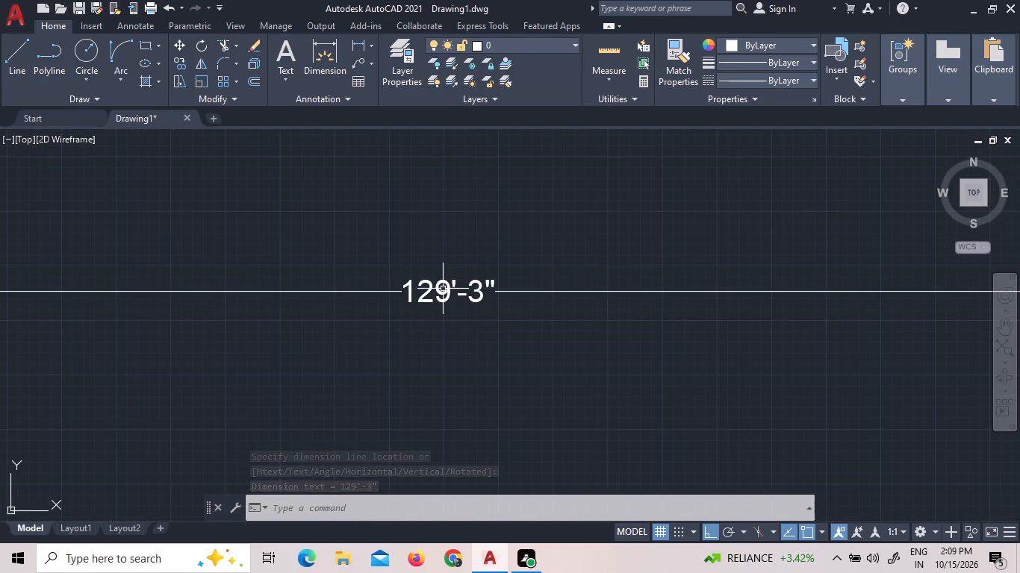
scroll(482, 348, down, 3)
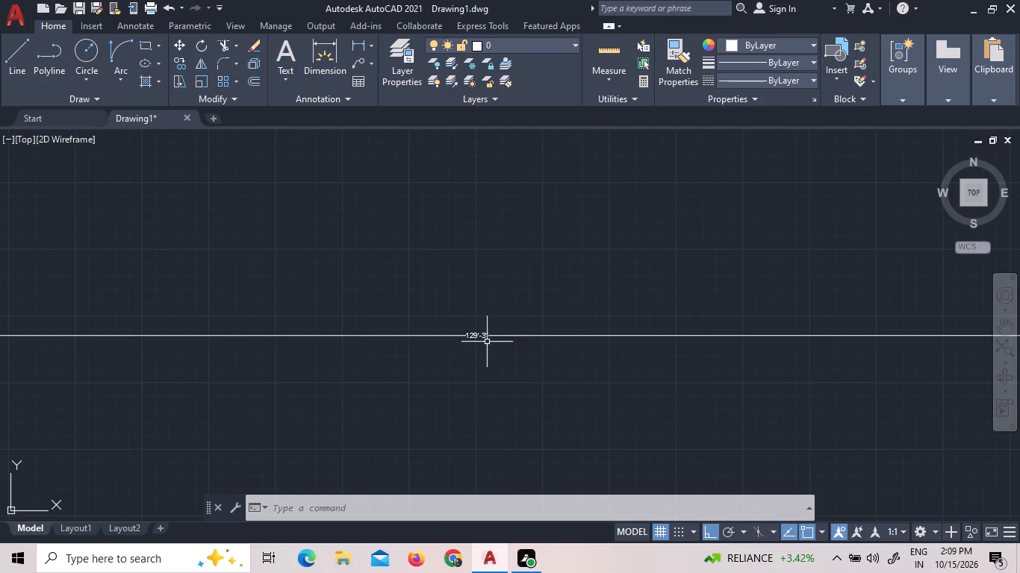
scroll(476, 332, up, 4)
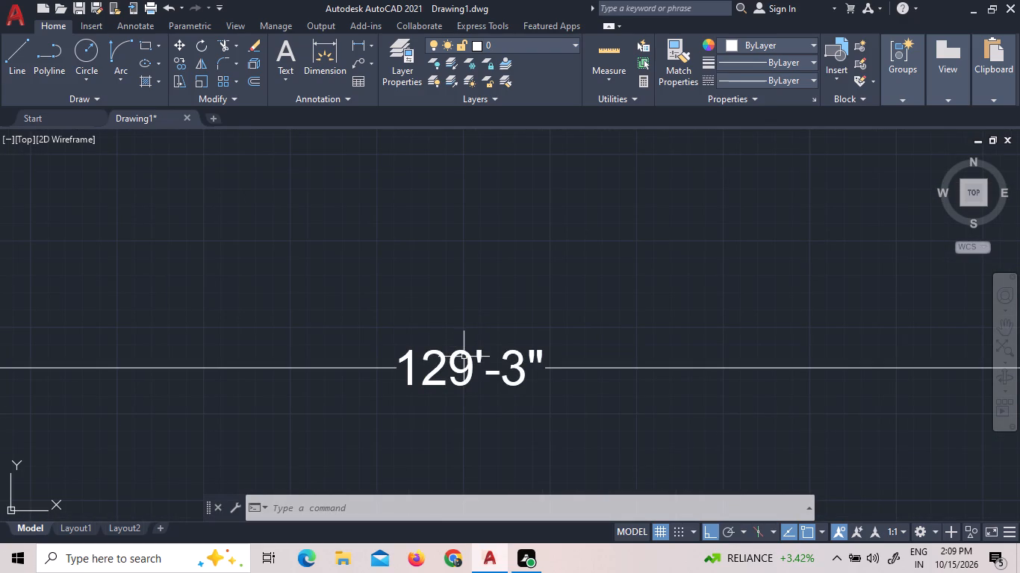
click(464, 357)
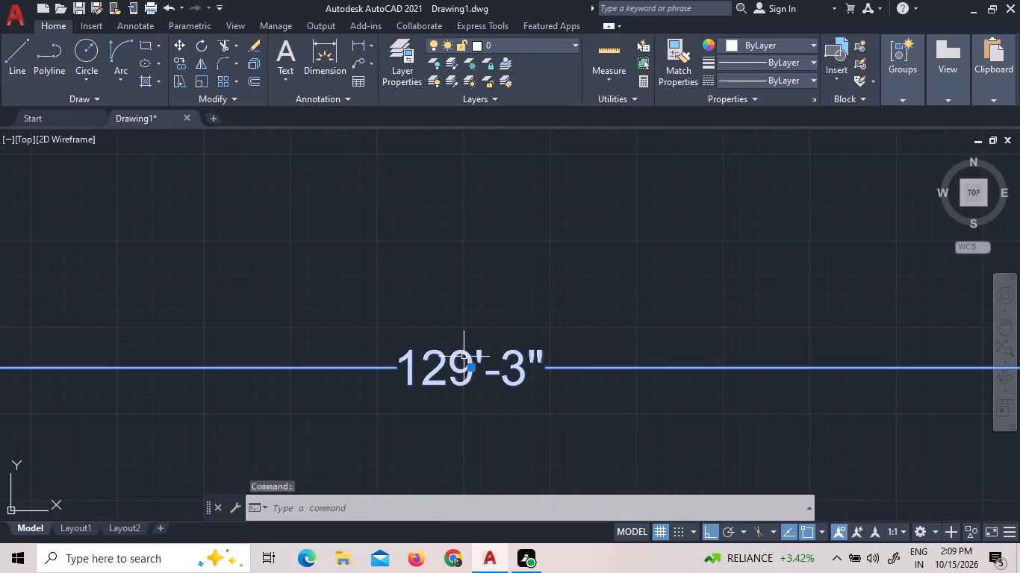
triple_click(464, 357)
double_click(464, 357)
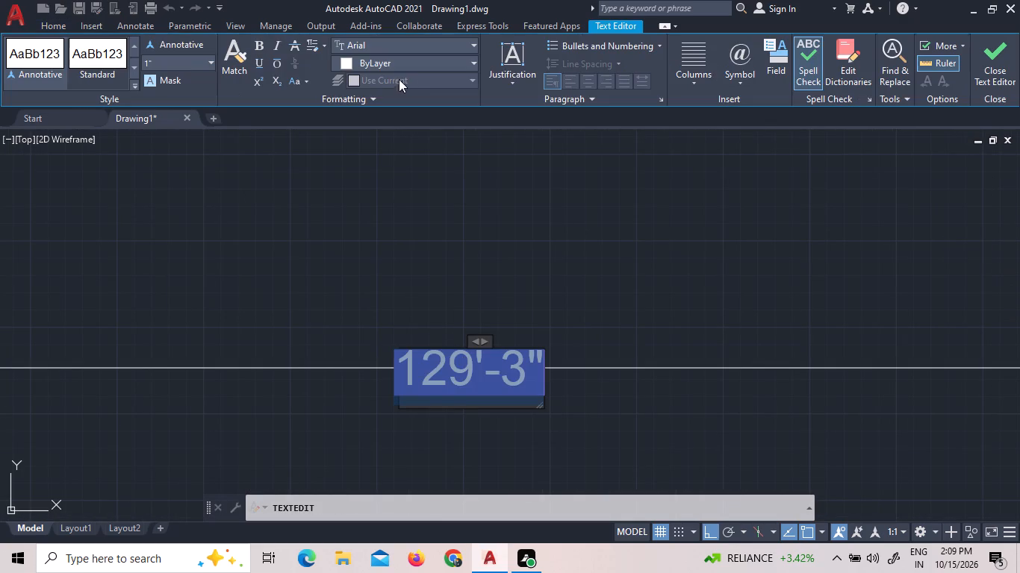
click(211, 66)
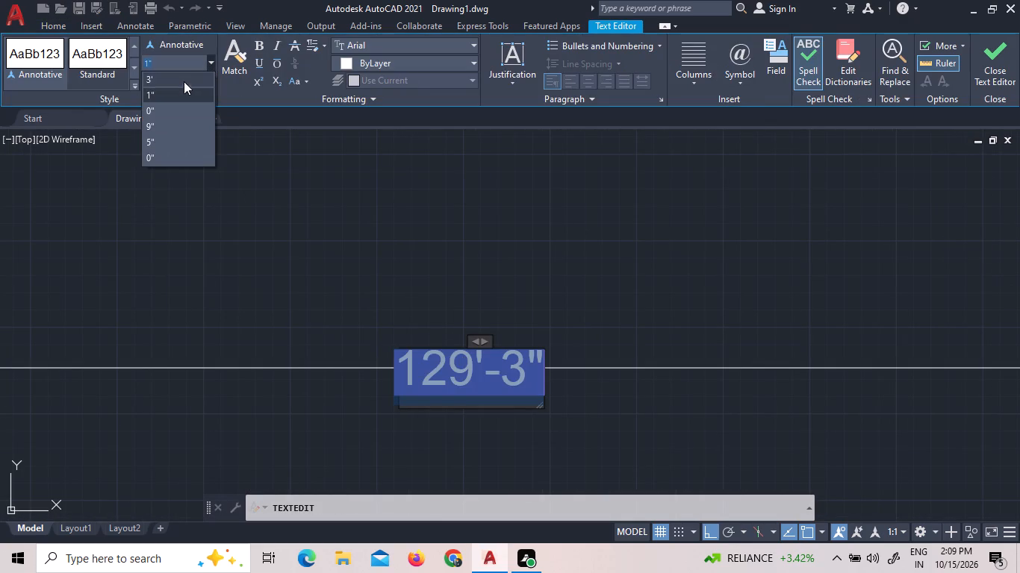
triple_click(173, 65)
drag(173, 65, 153, 63)
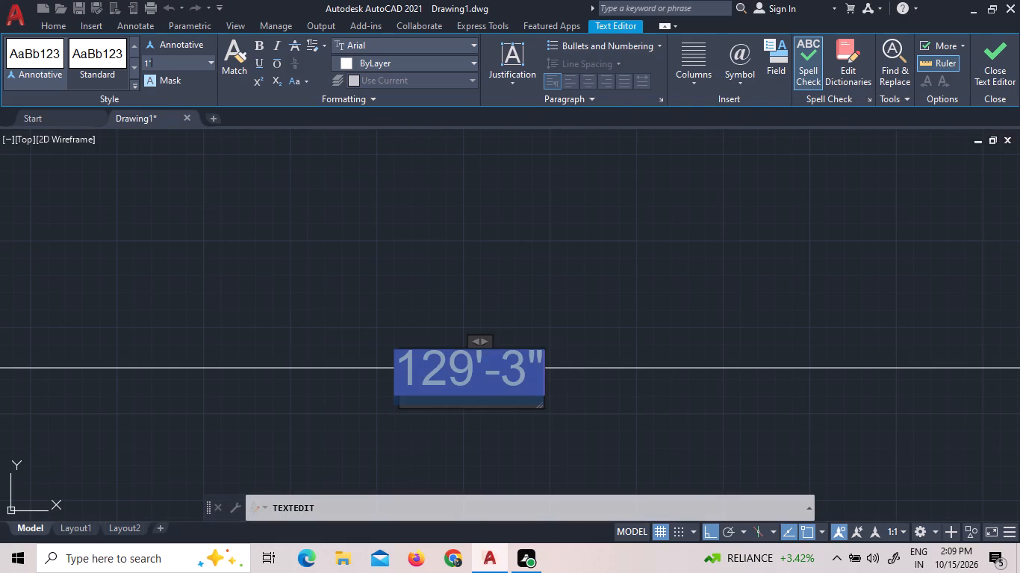
drag(153, 63, 133, 60)
key(1)
key(BackSpace)
key(2)
key(BackSpace)
text(1'6)
key(shift+quotedbl)
key(Return)
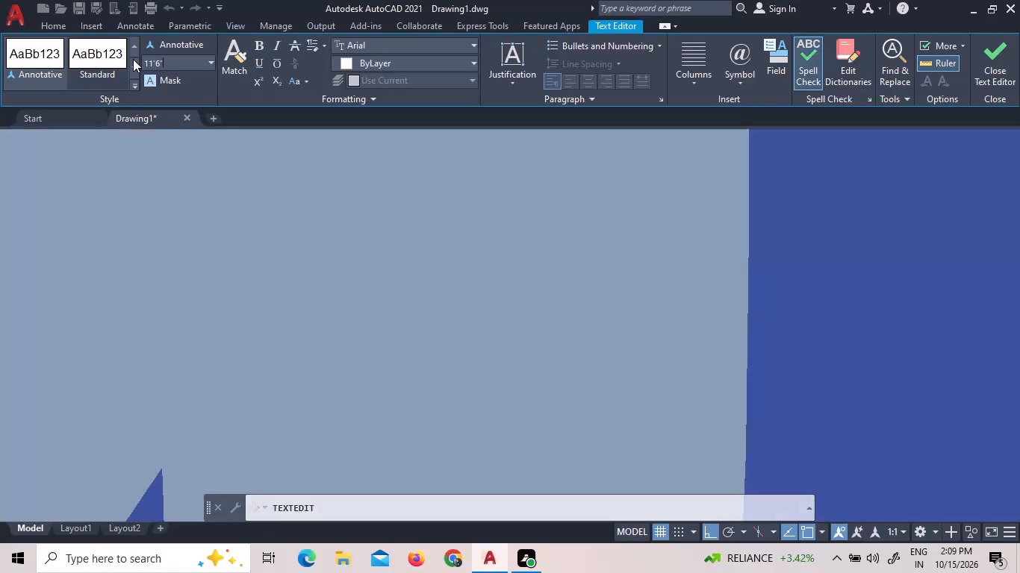
scroll(298, 254, down, 1)
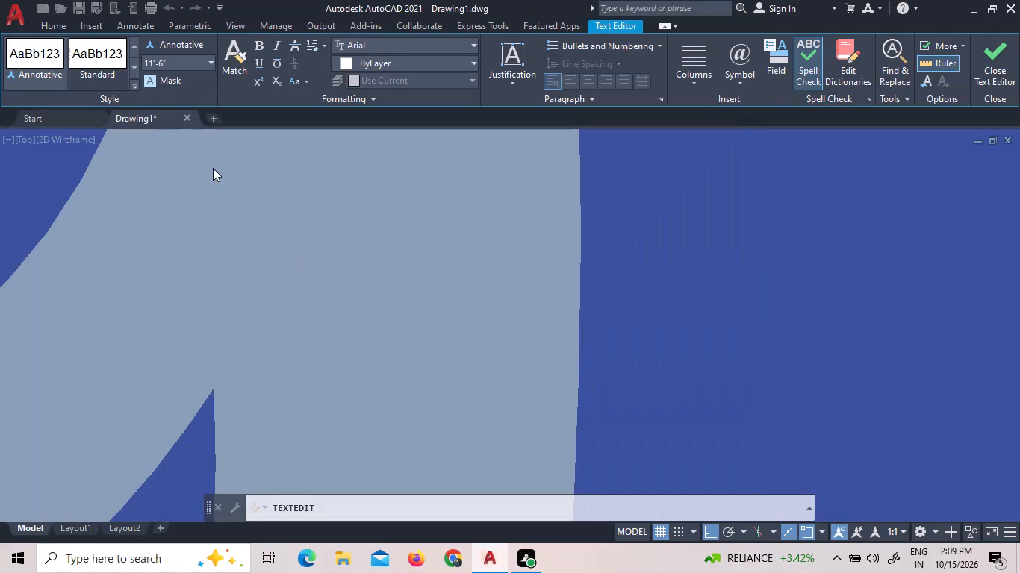
click(154, 58)
text(1'6)
key(shift+quotedbl)
key(Return)
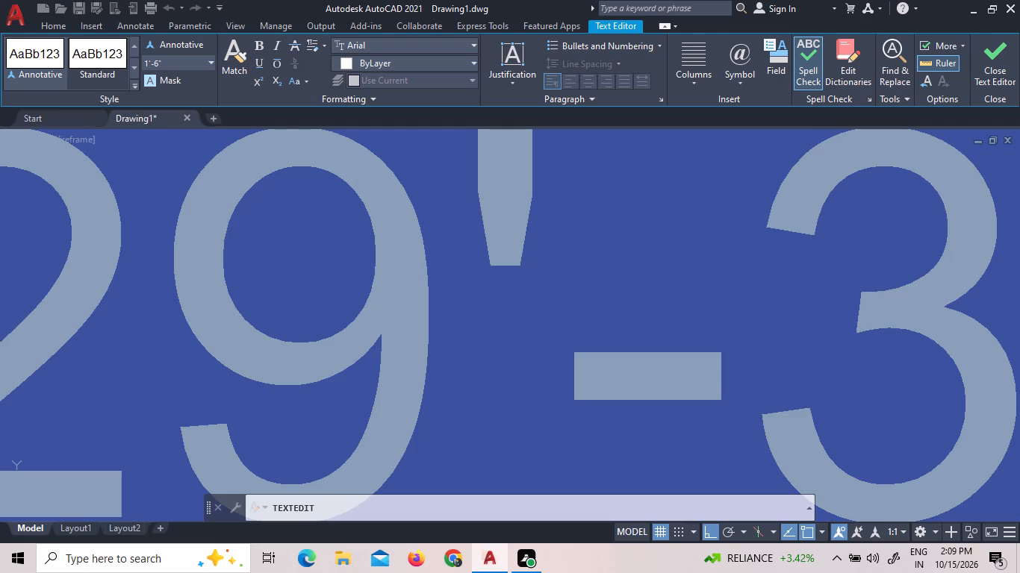
scroll(171, 60, down, 3)
scroll(421, 255, down, 3)
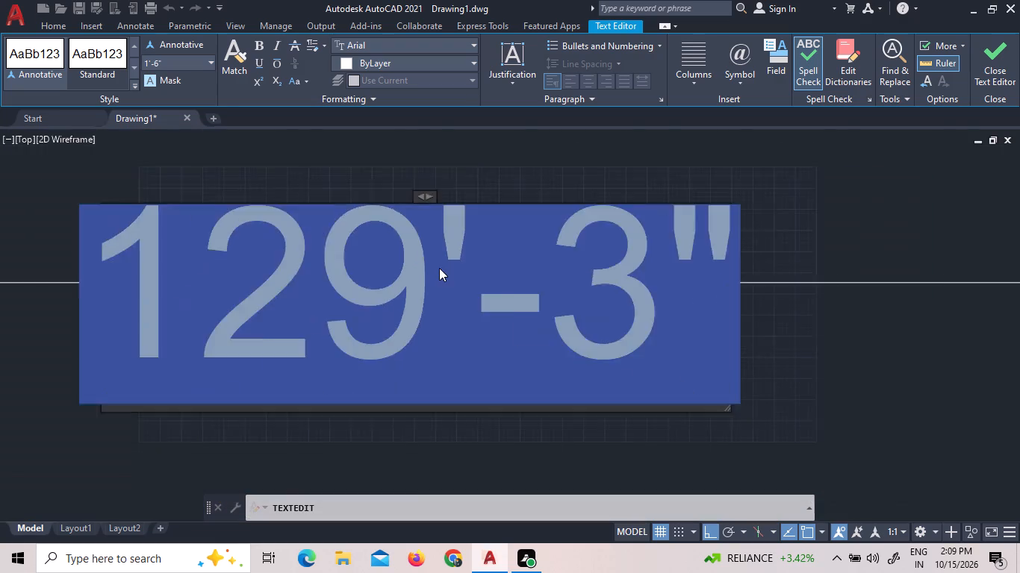
scroll(439, 268, down, 5)
click(505, 251)
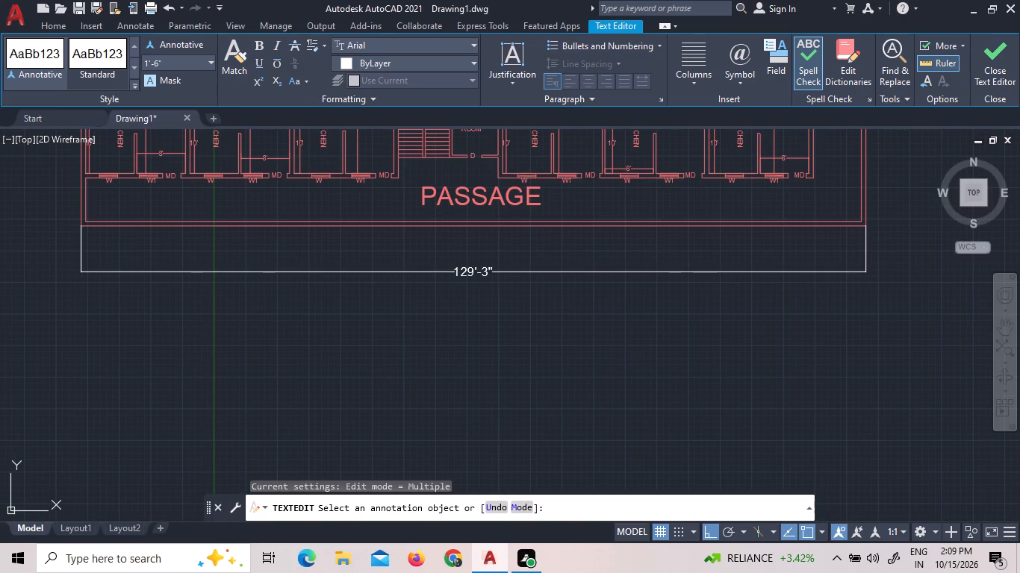
Add a linear dimension between the two inner corners of the passage's south wall, placed between the wall and the outer overall dimension.
click(360, 43)
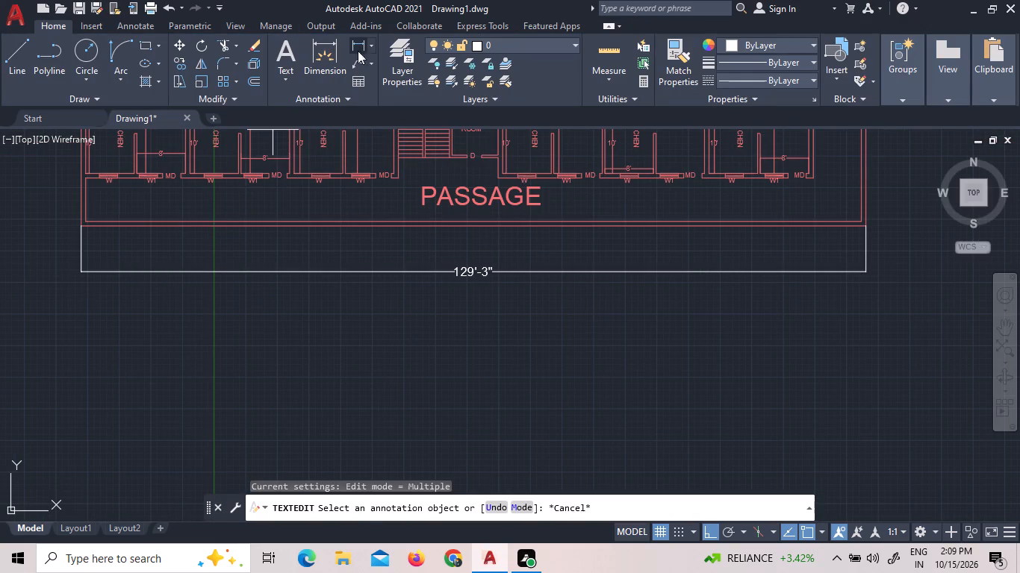
scroll(73, 212, up, 5)
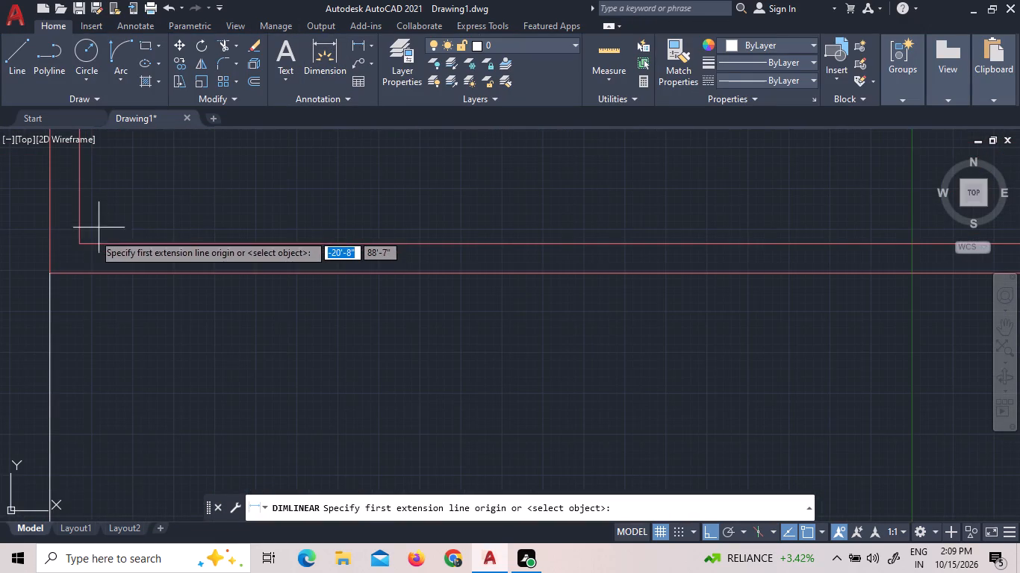
click(79, 239)
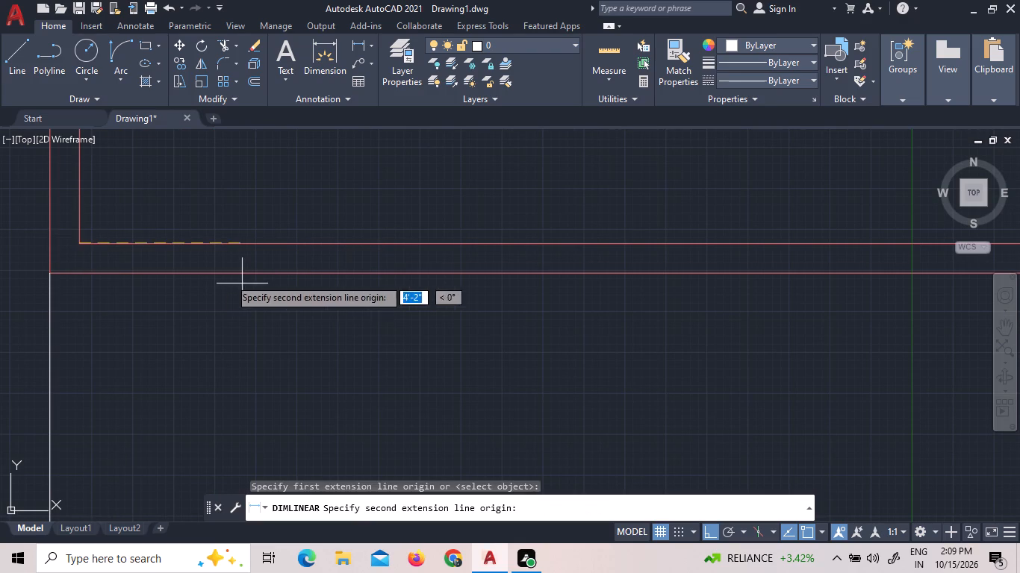
scroll(206, 272, down, 8)
scroll(490, 270, up, 3)
scroll(224, 241, up, 3)
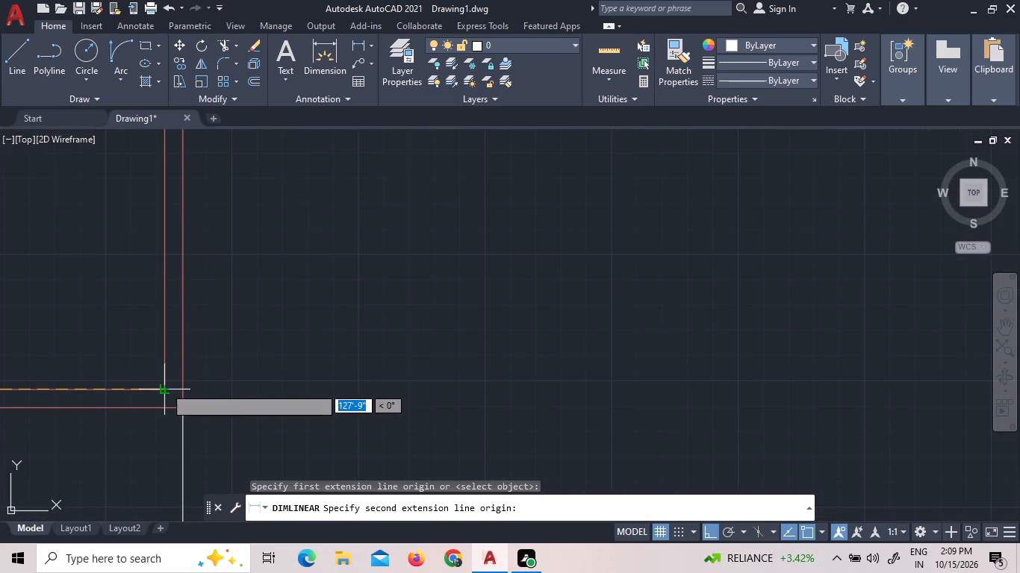
click(164, 386)
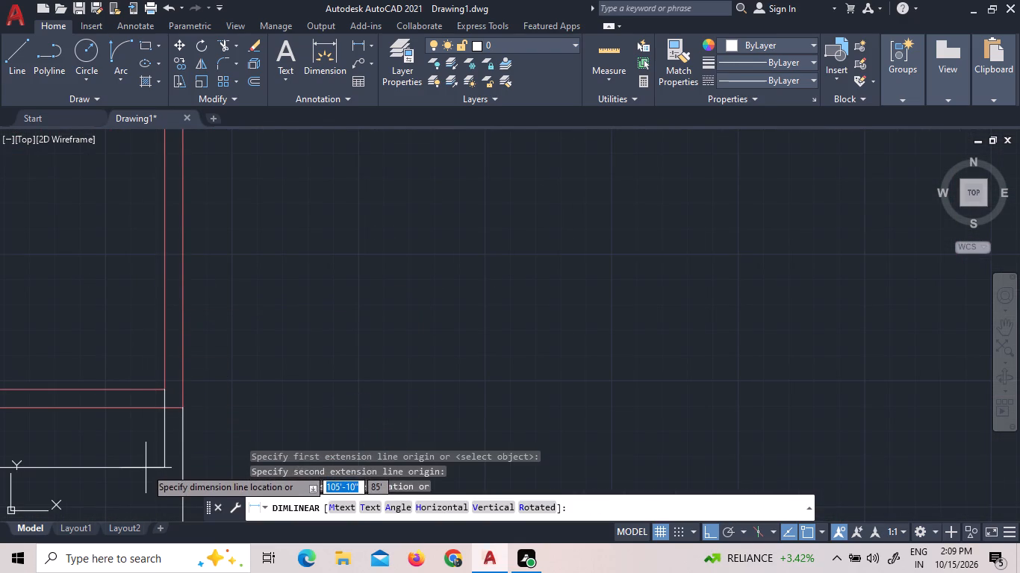
click(146, 468)
Set the text height of the inner passage dimension to 1'-6" and finish text editing.
scroll(264, 374, down, 5)
scroll(86, 381, up, 2)
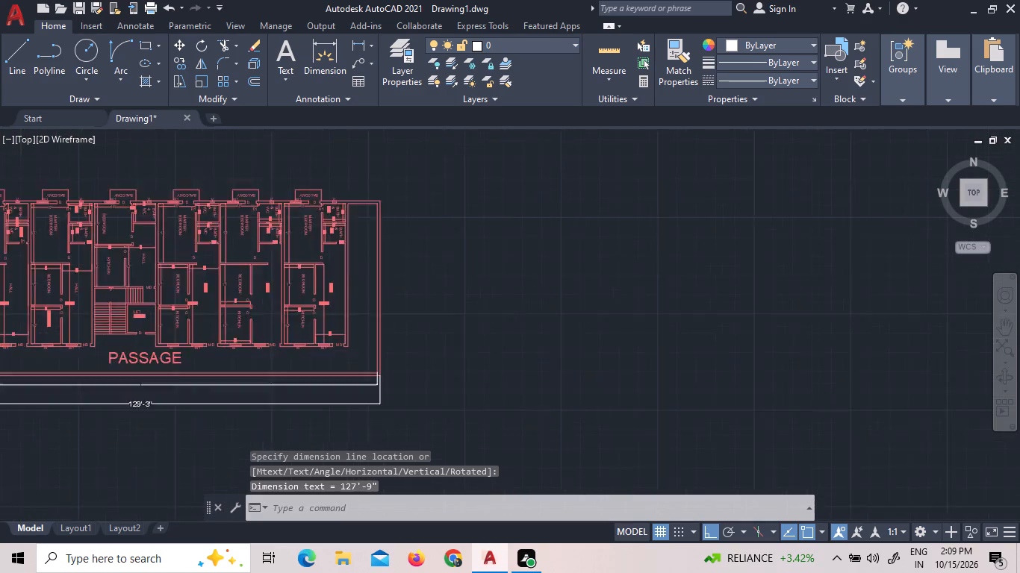
scroll(86, 380, up, 2)
scroll(196, 404, up, 3)
scroll(285, 375, up, 4)
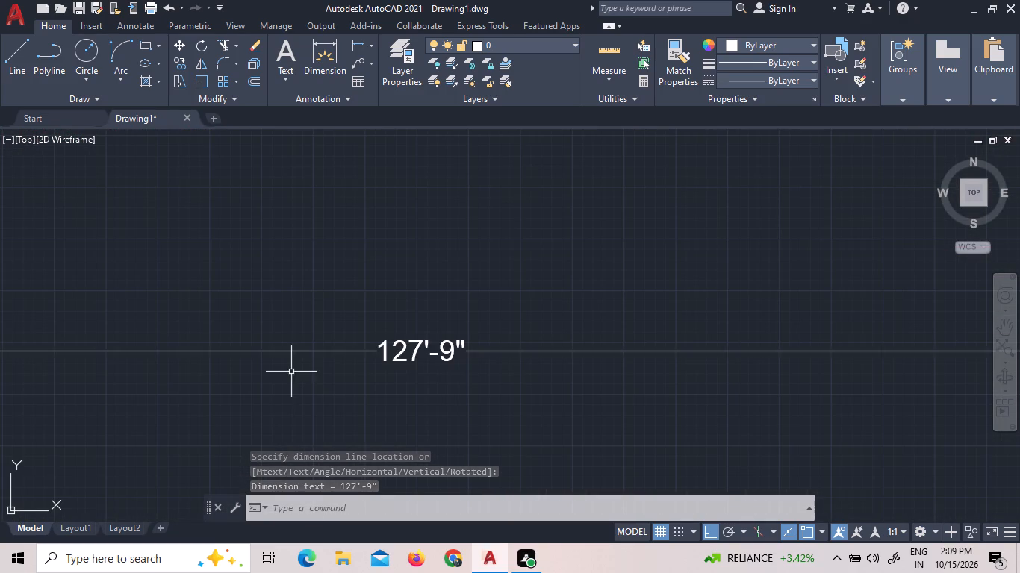
scroll(403, 339, up, 3)
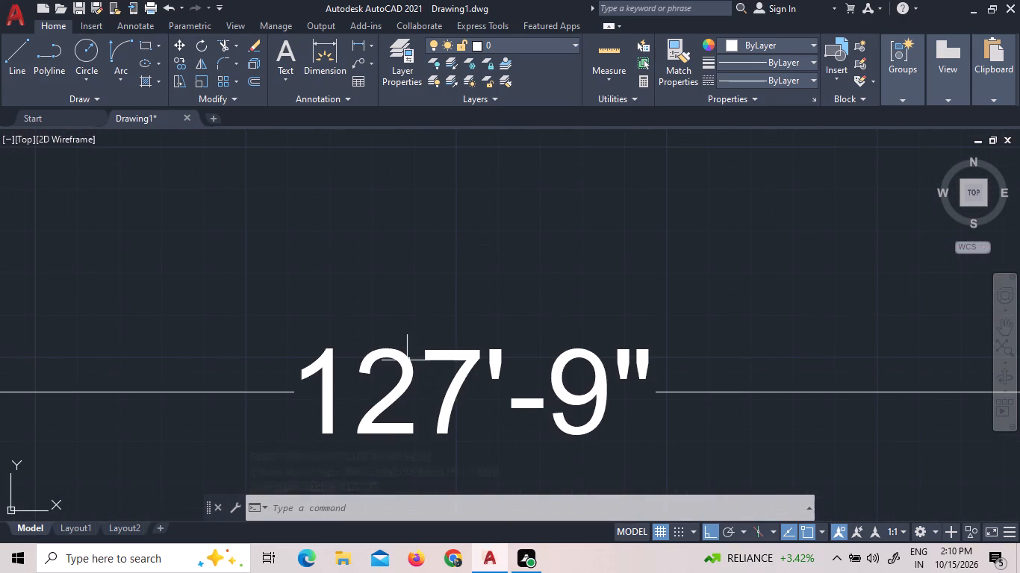
double_click(398, 356)
triple_click(392, 352)
double_click(392, 352)
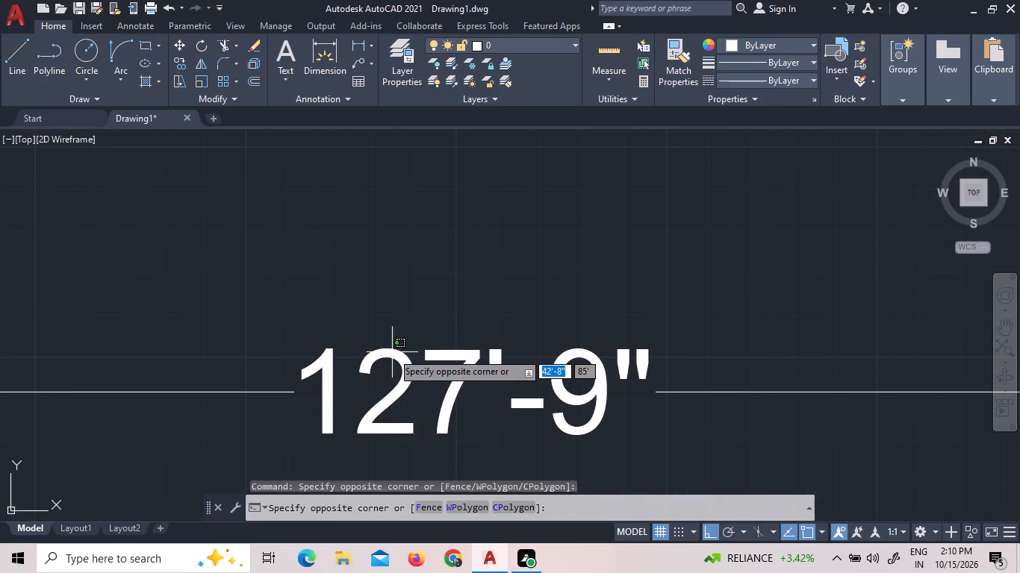
scroll(442, 362, down, 2)
click(444, 363)
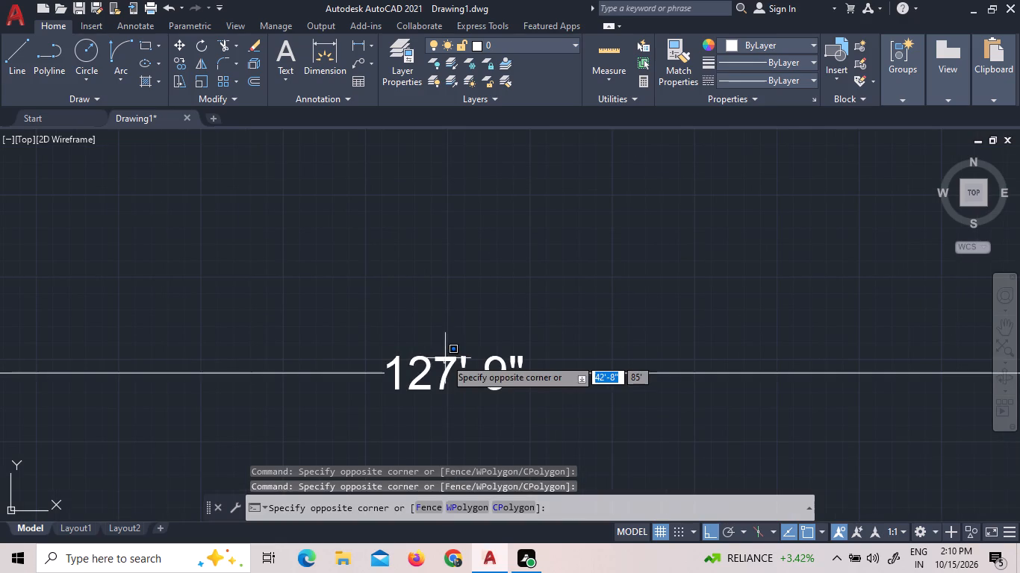
click(420, 352)
triple_click(423, 363)
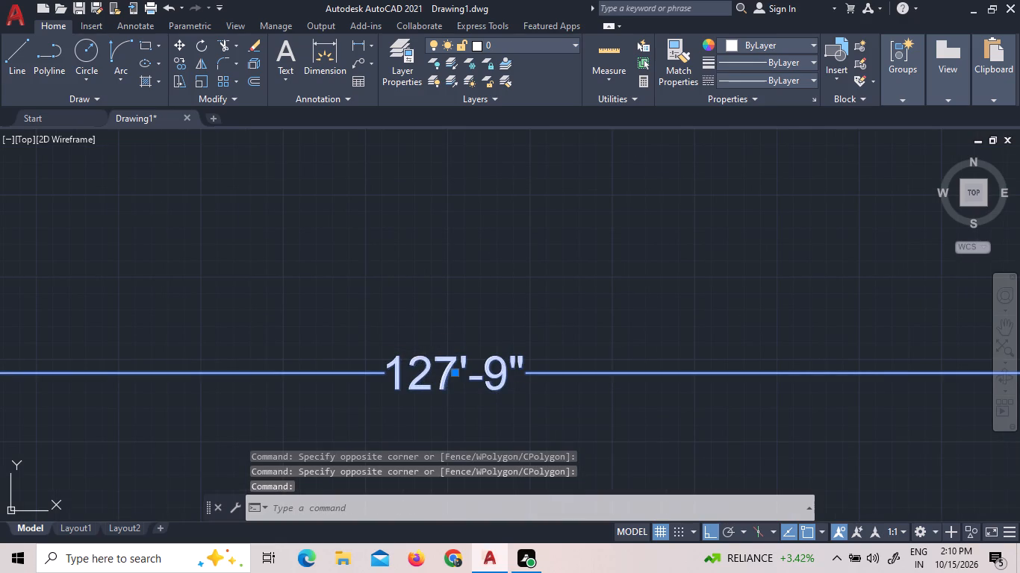
click(423, 362)
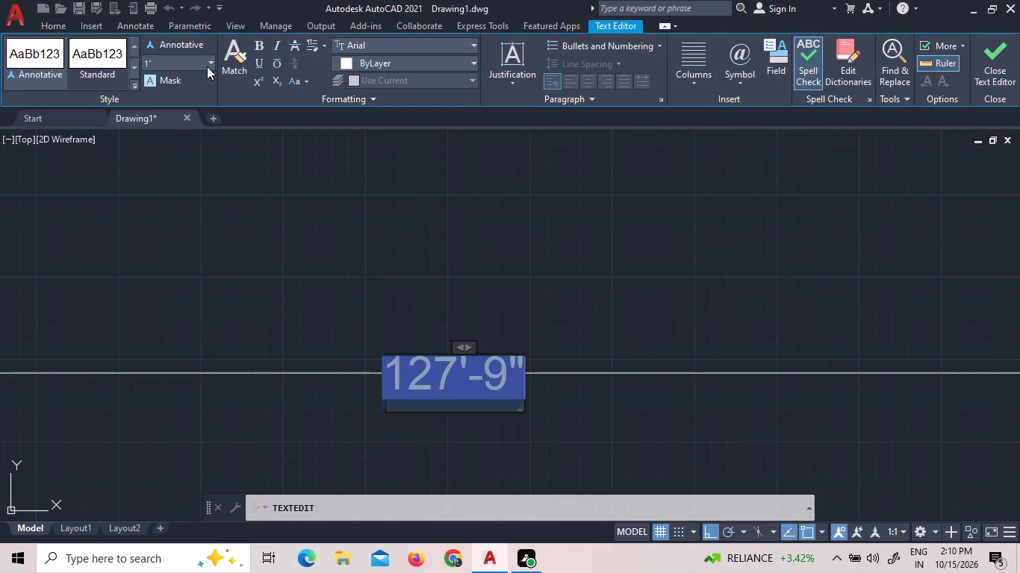
click(207, 66)
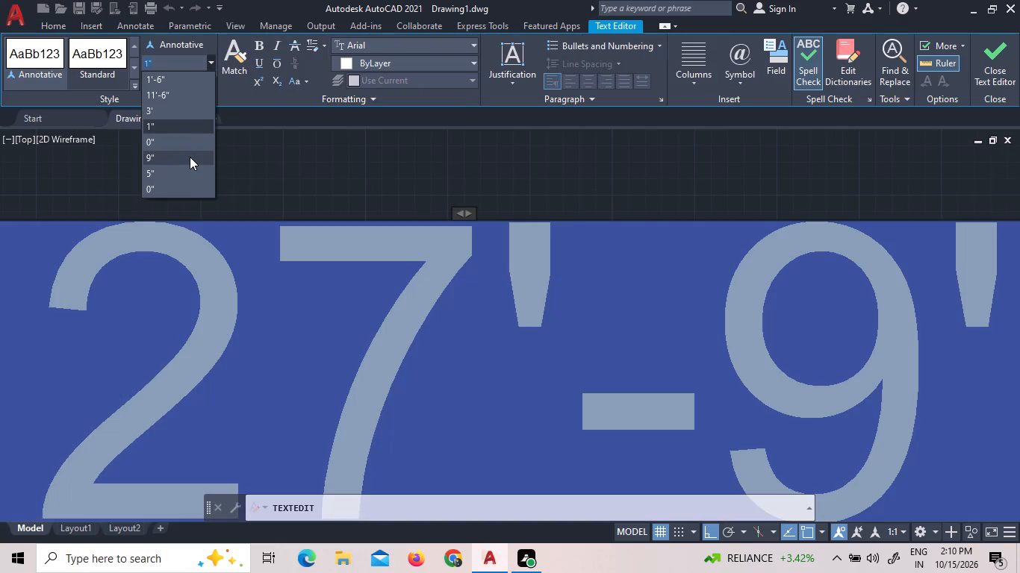
click(178, 82)
scroll(249, 238, down, 6)
click(640, 213)
scroll(669, 291, down, 1)
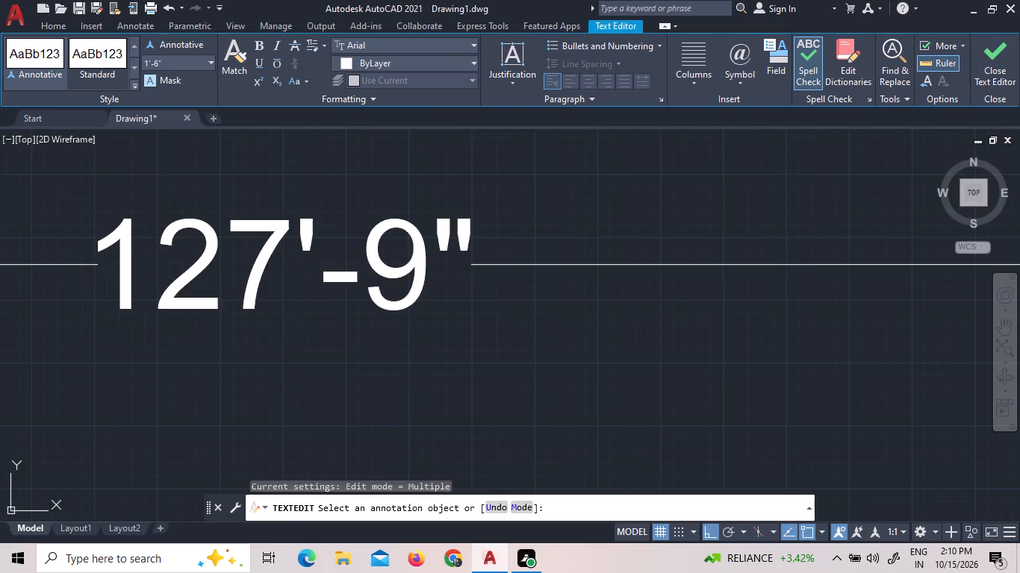
scroll(668, 286, down, 10)
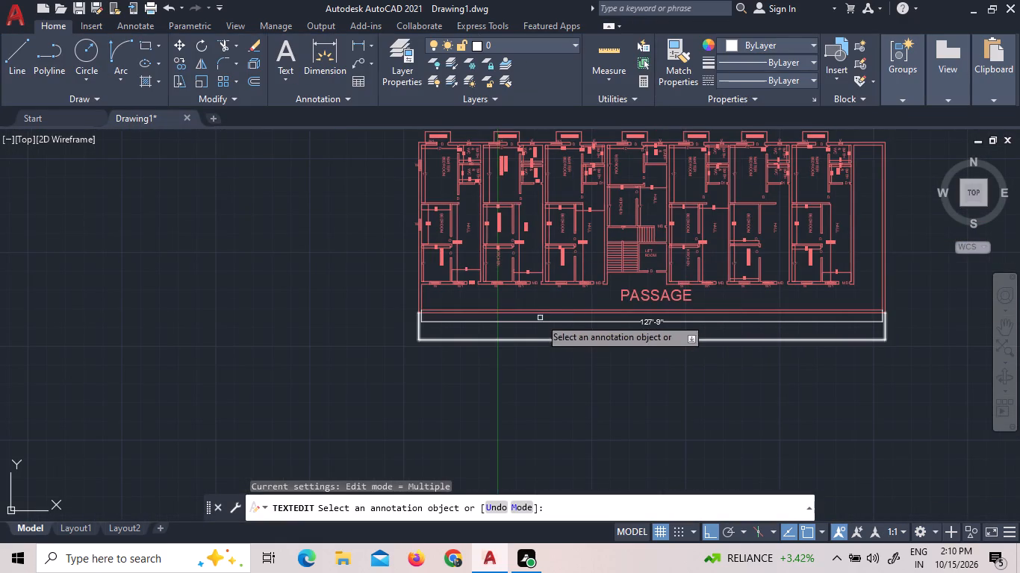
scroll(541, 325, down, 1)
right_click(769, 176)
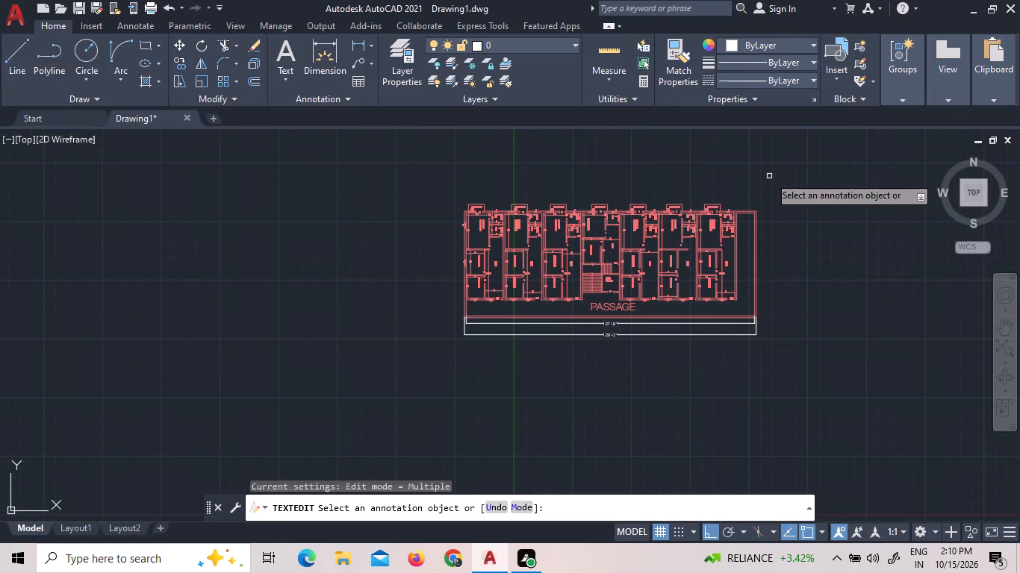
click(794, 191)
Copy the PASSAGE label from the south passage straight down to the empty space below the overall dimensions.
click(618, 307)
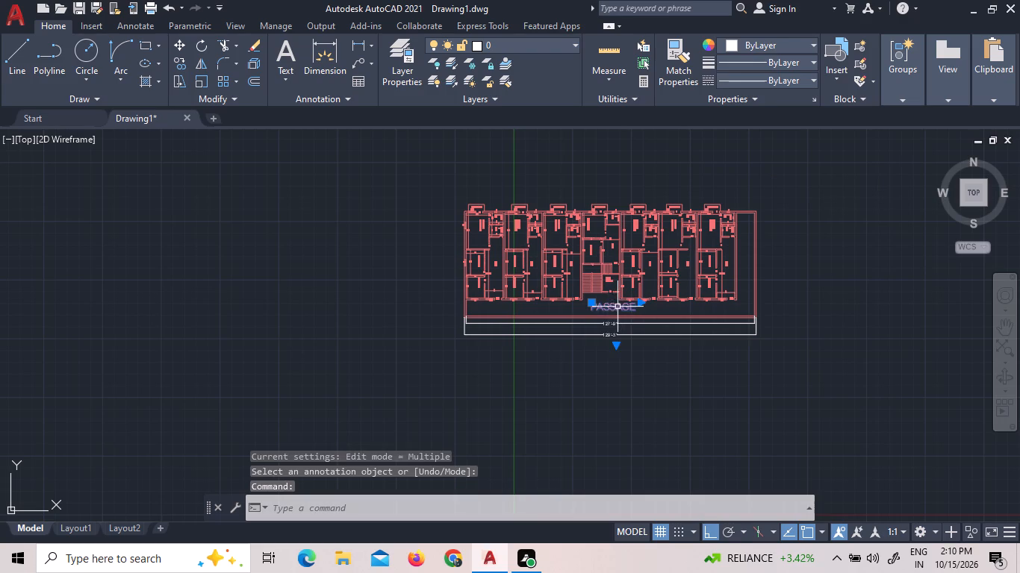
right_click(608, 361)
click(646, 296)
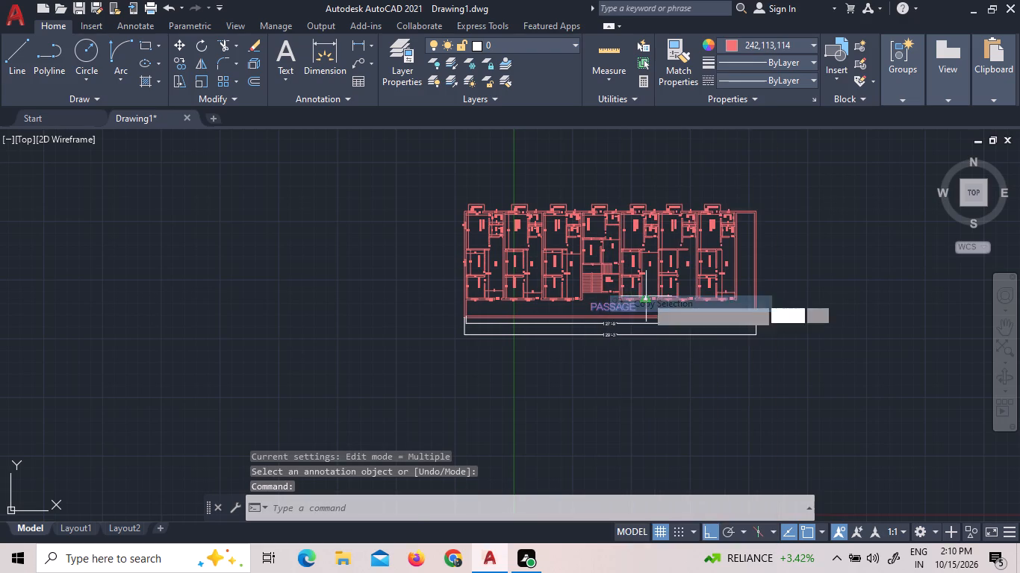
click(617, 312)
click(615, 404)
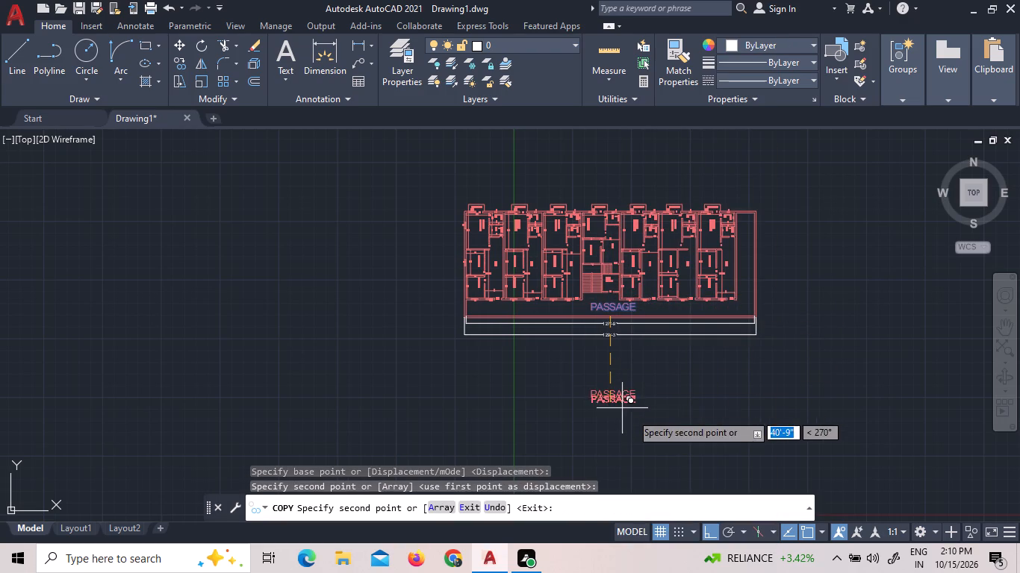
right_click(648, 420)
click(684, 220)
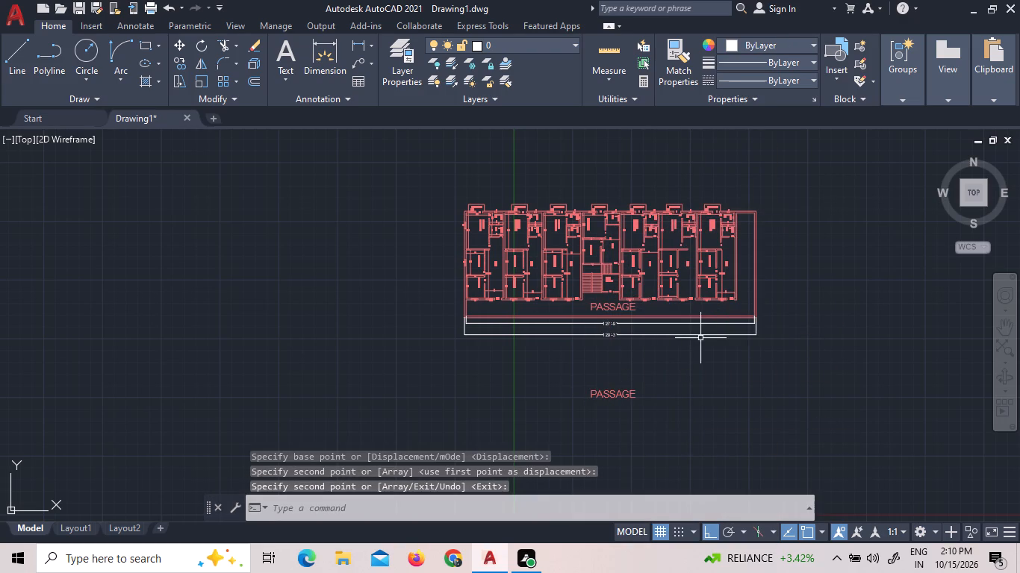
Rotate the copied PASSAGE label to 270° so it reads vertically.
click(681, 419)
click(493, 351)
right_click(493, 351)
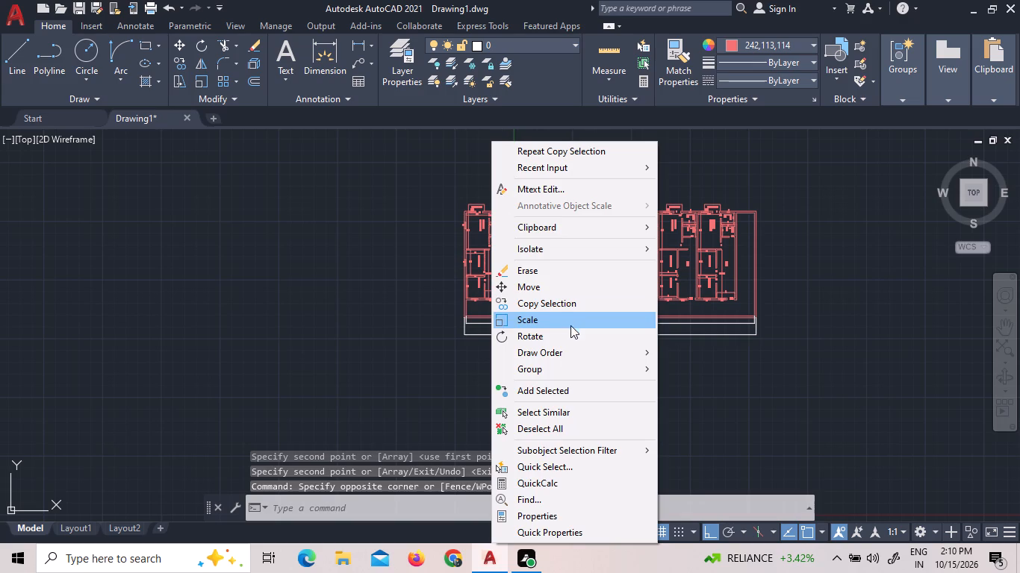
click(571, 341)
click(638, 398)
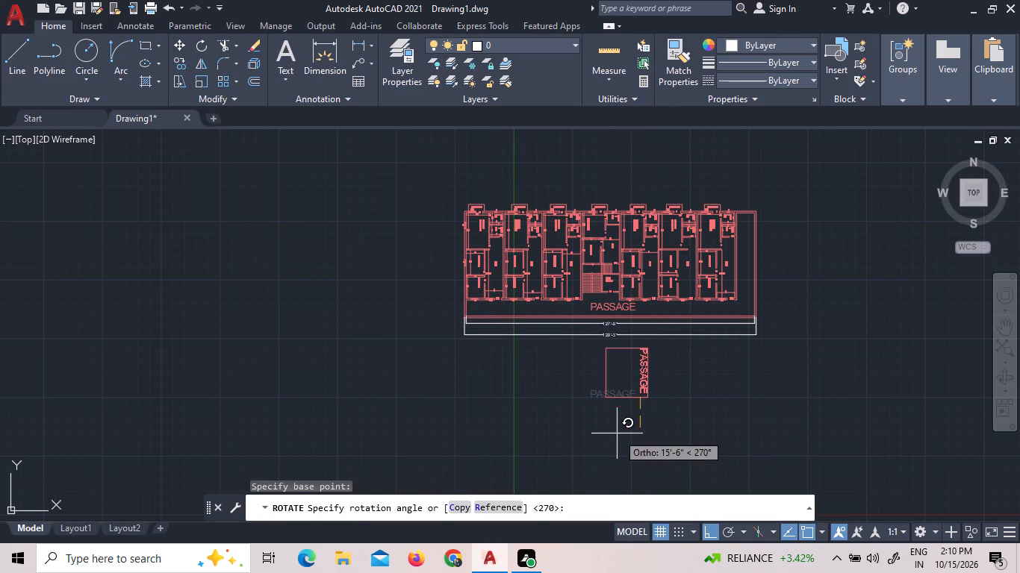
click(617, 433)
Move the rotated PASSAGE label, with Ortho off, into the vertical passage at the plan's east side.
click(698, 413)
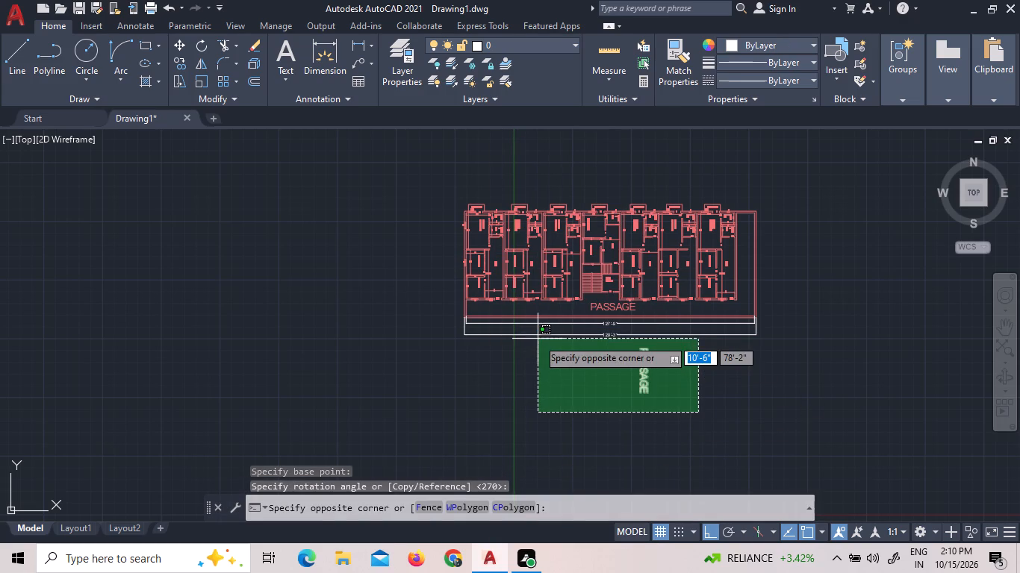
click(538, 344)
right_click(543, 342)
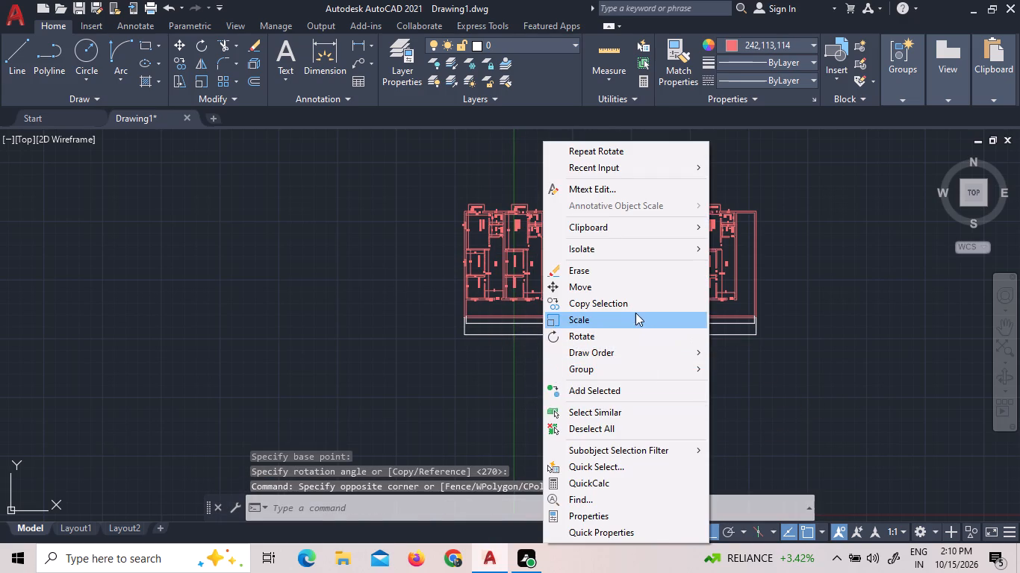
click(586, 285)
click(626, 401)
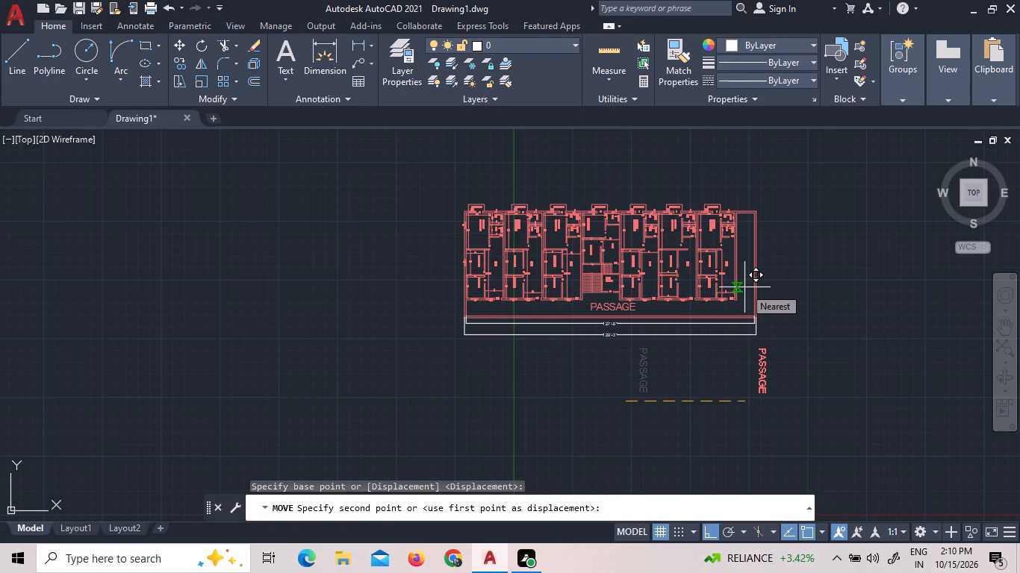
key(F8)
scroll(648, 231, up, 1)
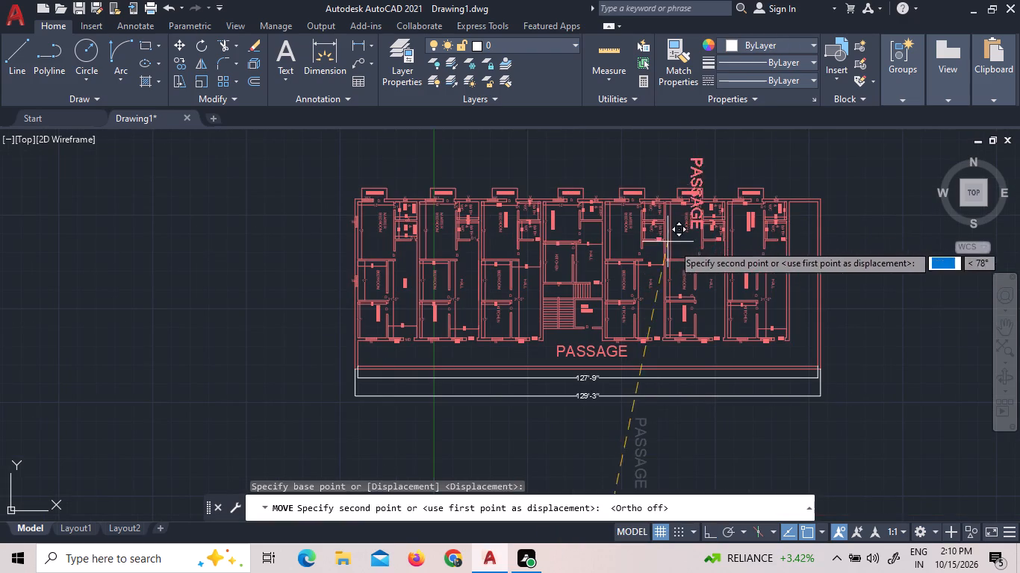
scroll(773, 323, up, 1)
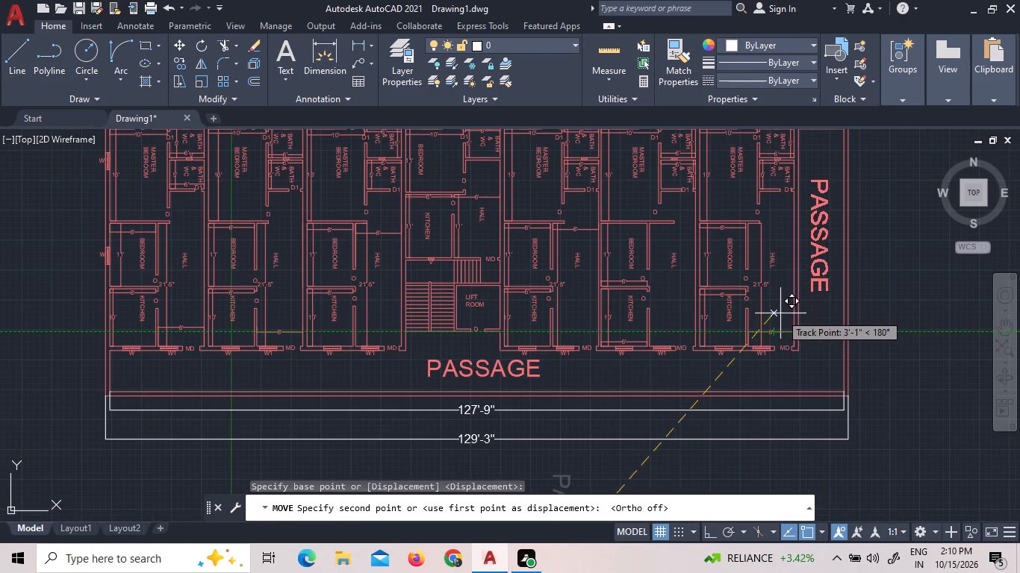
click(780, 312)
key(Escape)
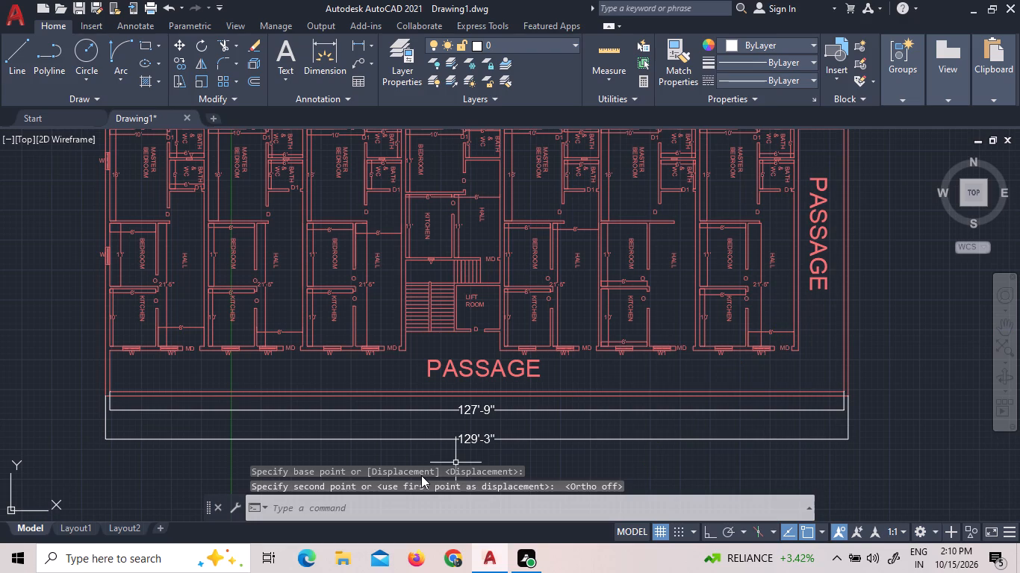
key(Escape)
Rotate the whole floor plan with its labels and dimensions 90° counterclockwise about its outer south-west wall corner, with Ortho on.
scroll(506, 462, down, 2)
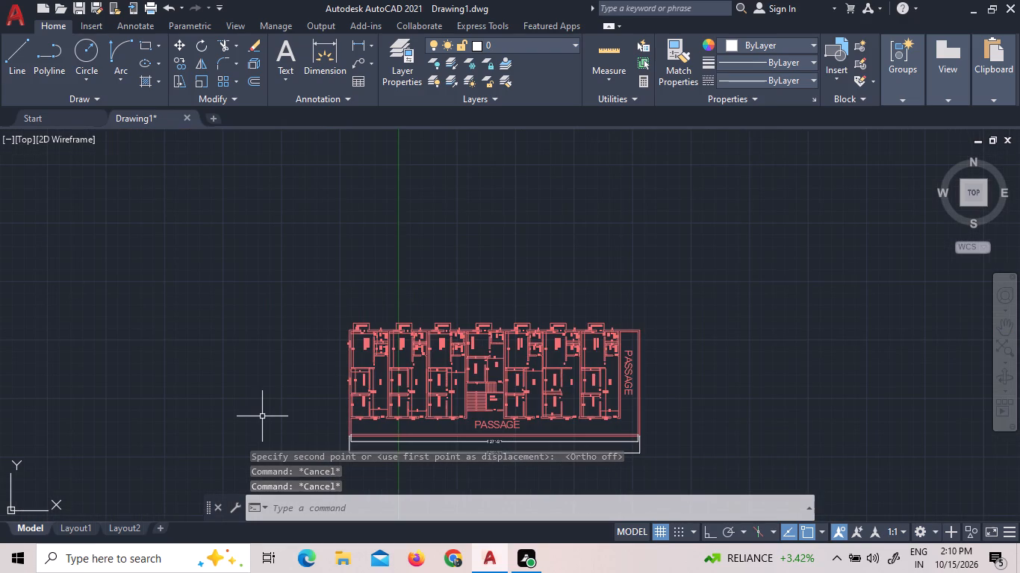
scroll(461, 269, down, 1)
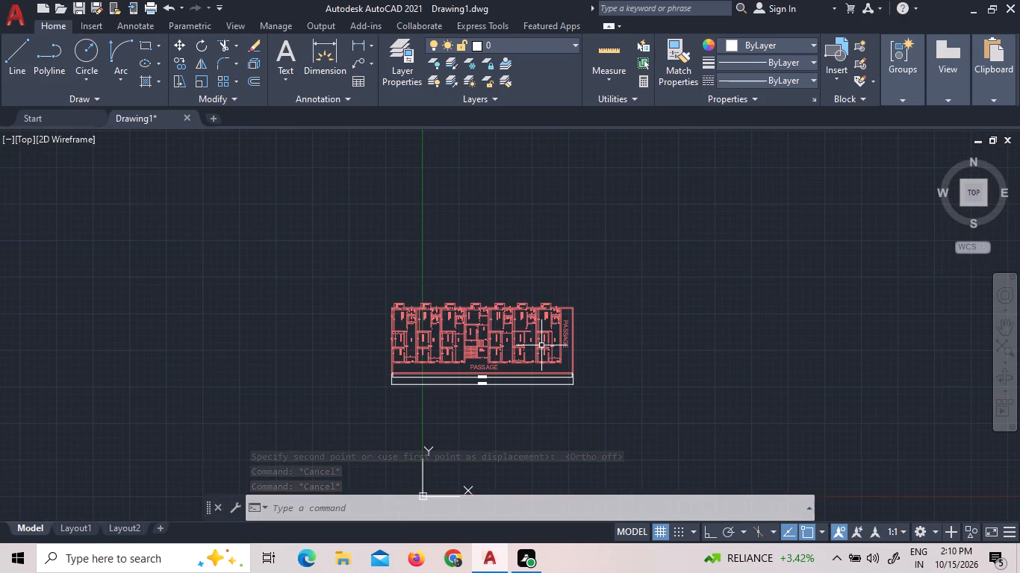
click(654, 418)
click(284, 269)
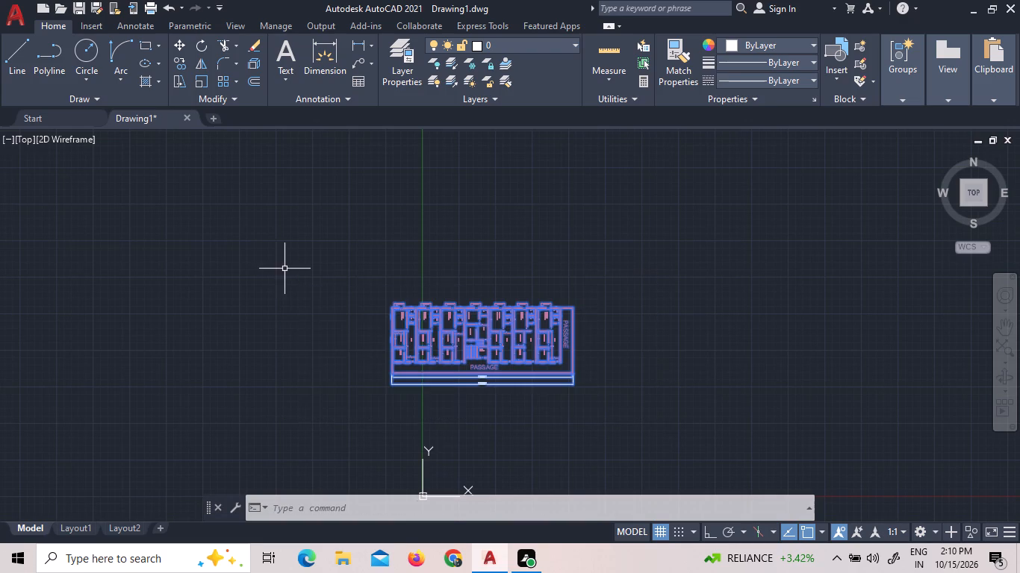
right_click(287, 269)
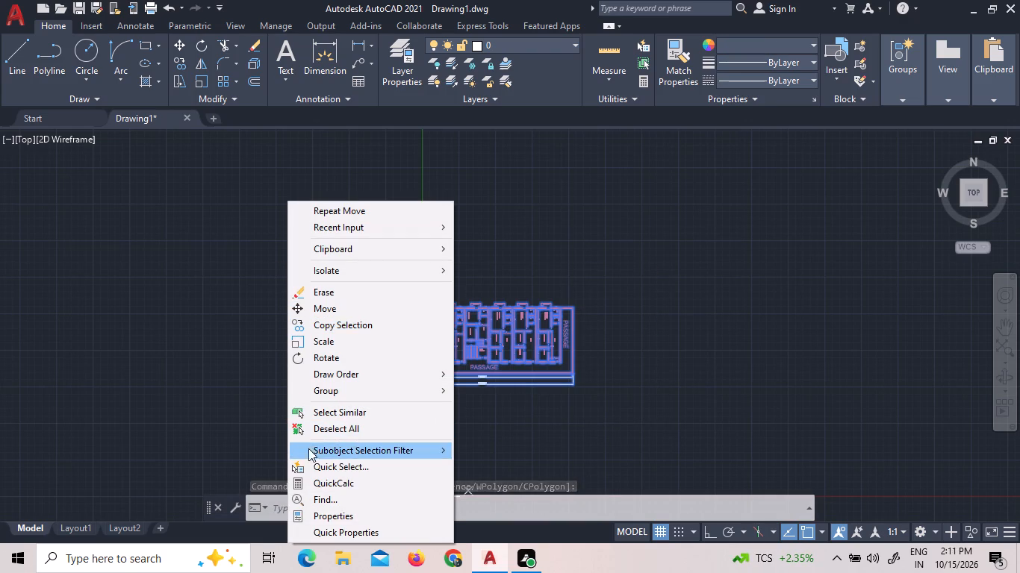
click(324, 361)
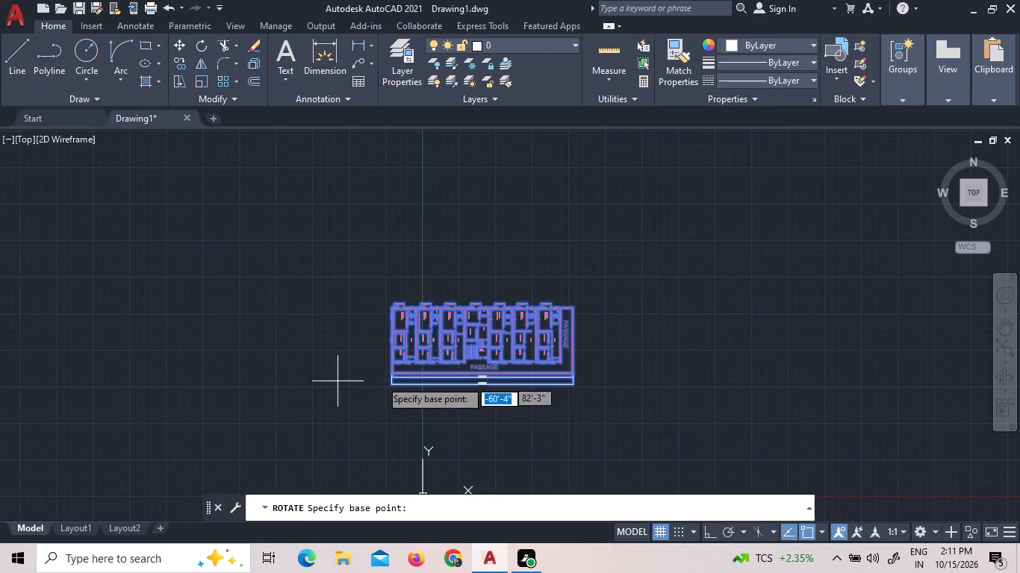
scroll(389, 406, up, 3)
scroll(362, 292, up, 3)
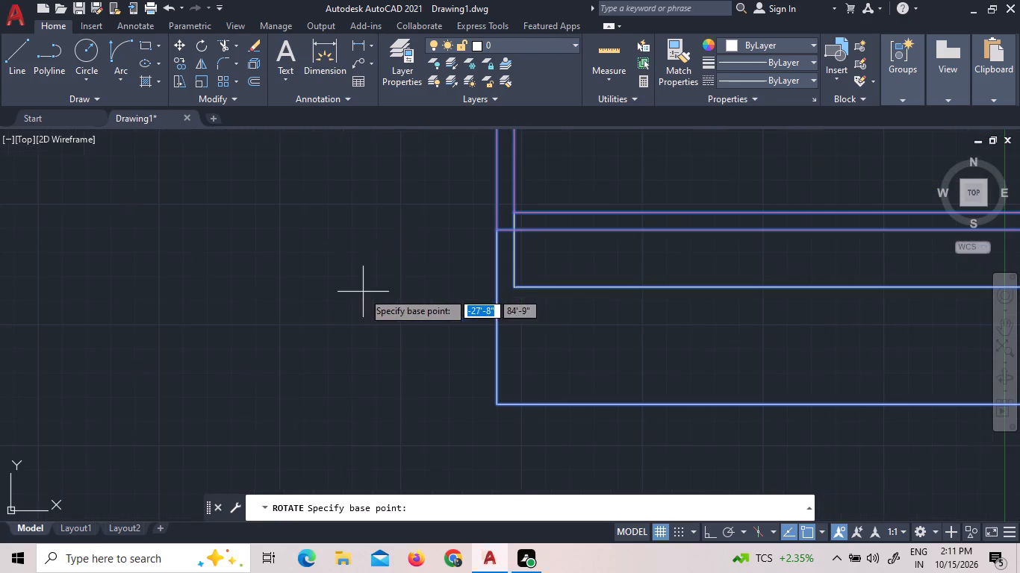
click(499, 231)
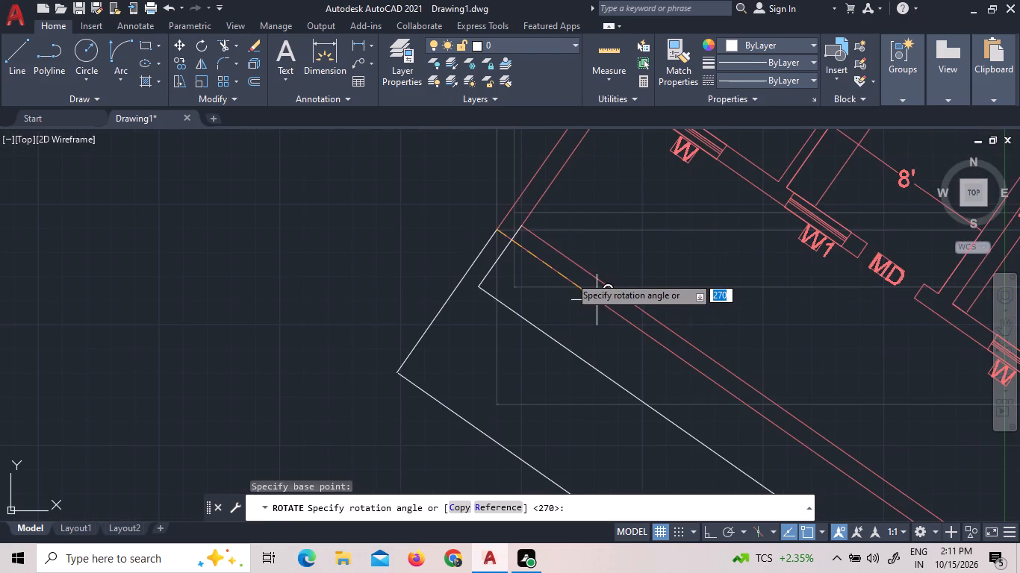
key(F8)
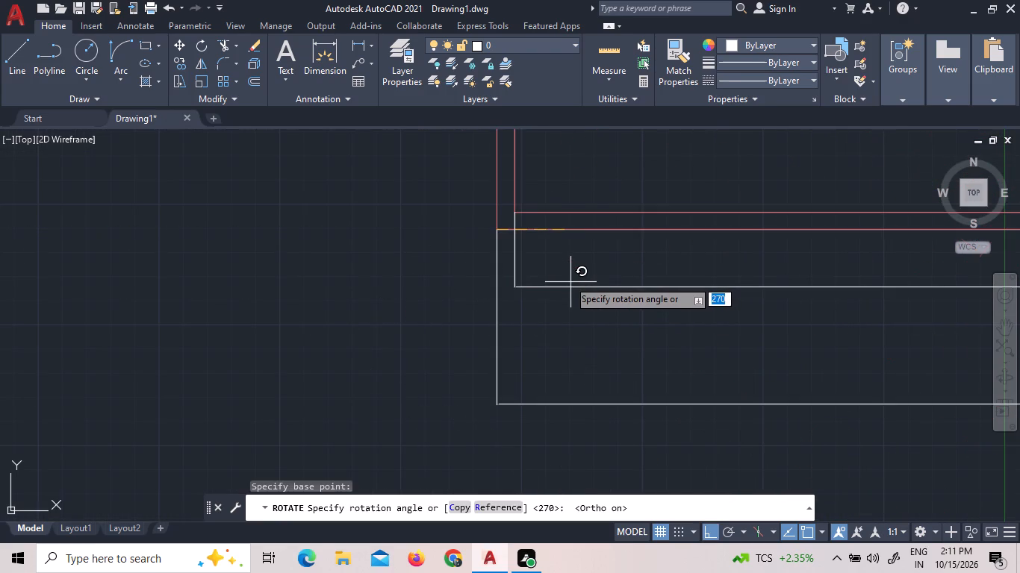
scroll(569, 282, down, 16)
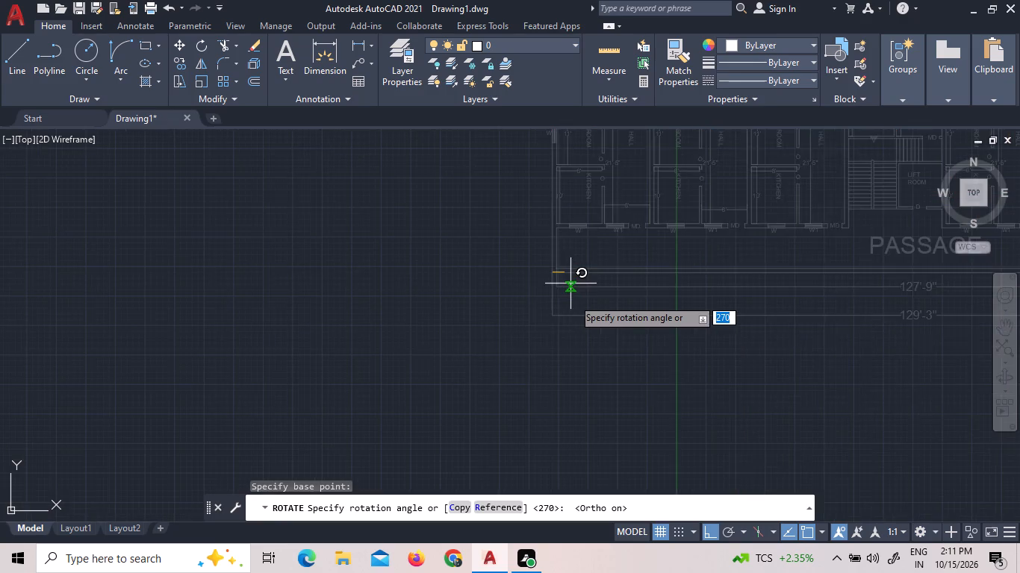
scroll(573, 298, down, 8)
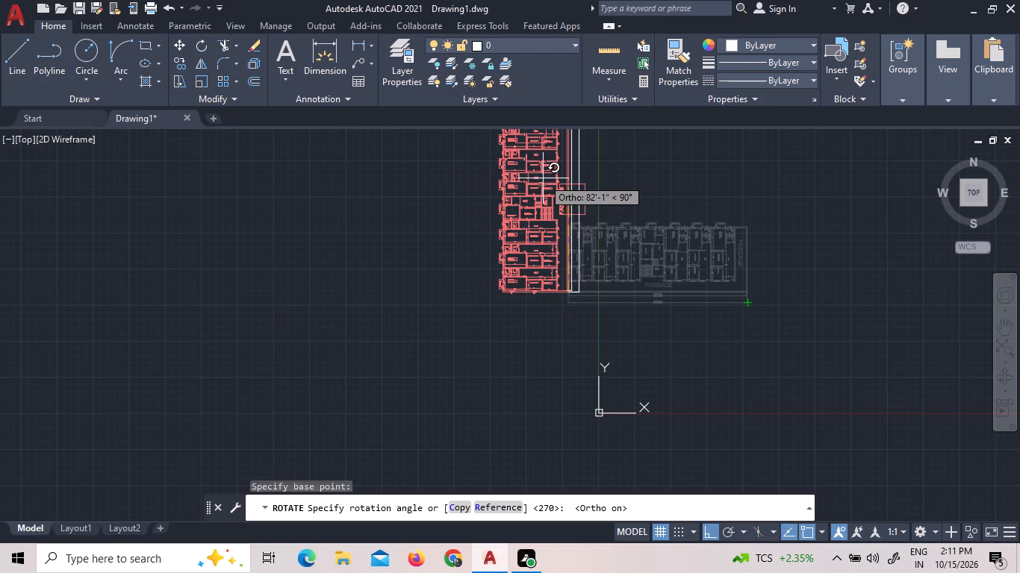
click(543, 178)
Add a linear dimension below the rotated plan between the two outer corners of its south wall.
scroll(620, 269, down, 3)
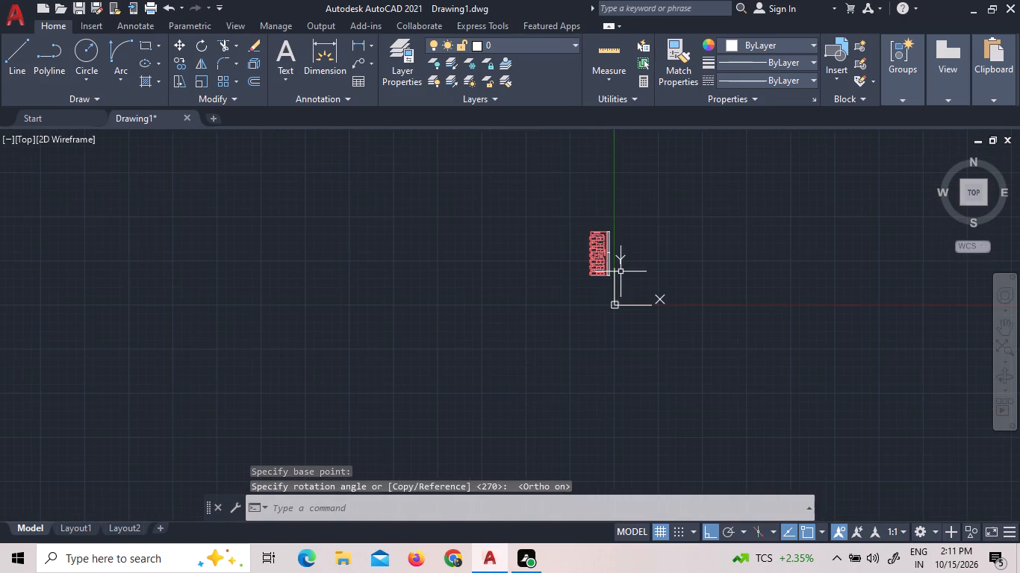
scroll(589, 236, up, 6)
scroll(663, 347, up, 2)
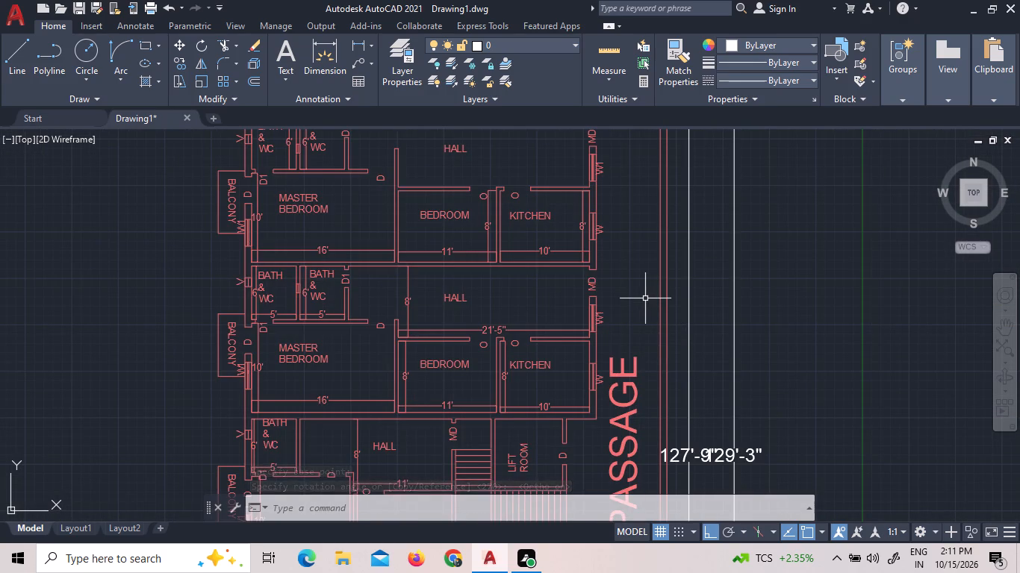
scroll(645, 298, down, 4)
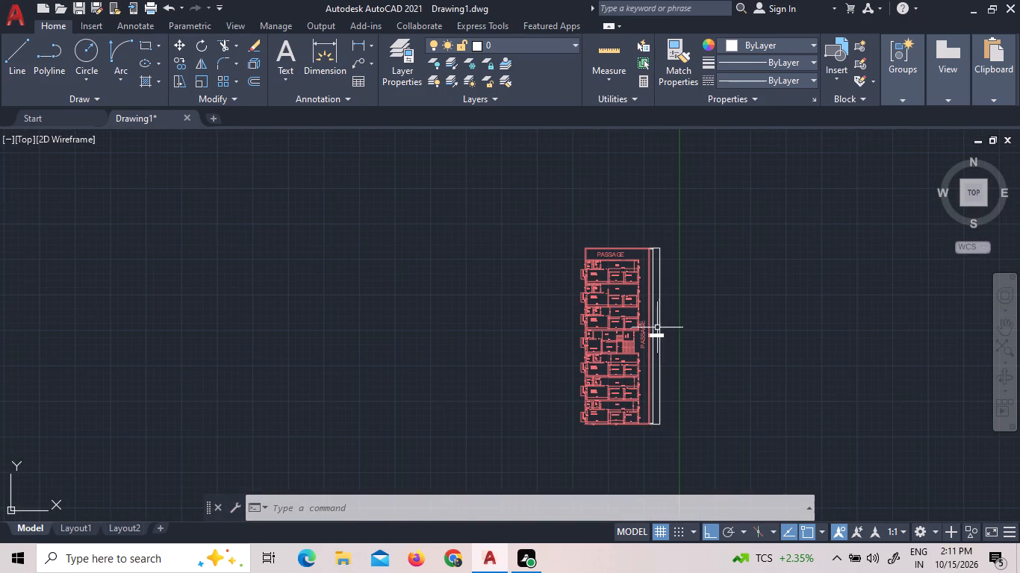
scroll(572, 448, up, 2)
scroll(708, 386, up, 2)
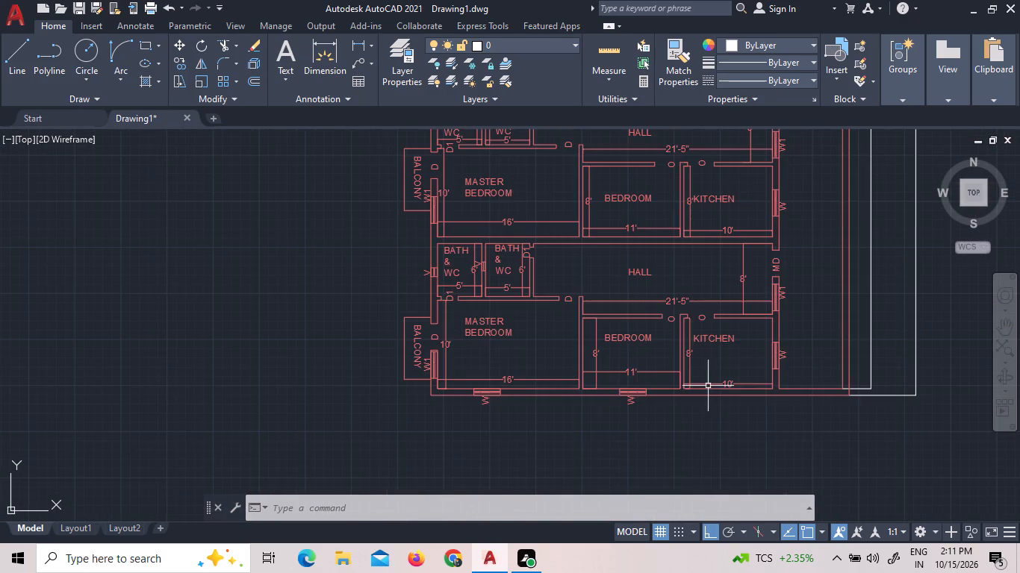
scroll(737, 398, up, 1)
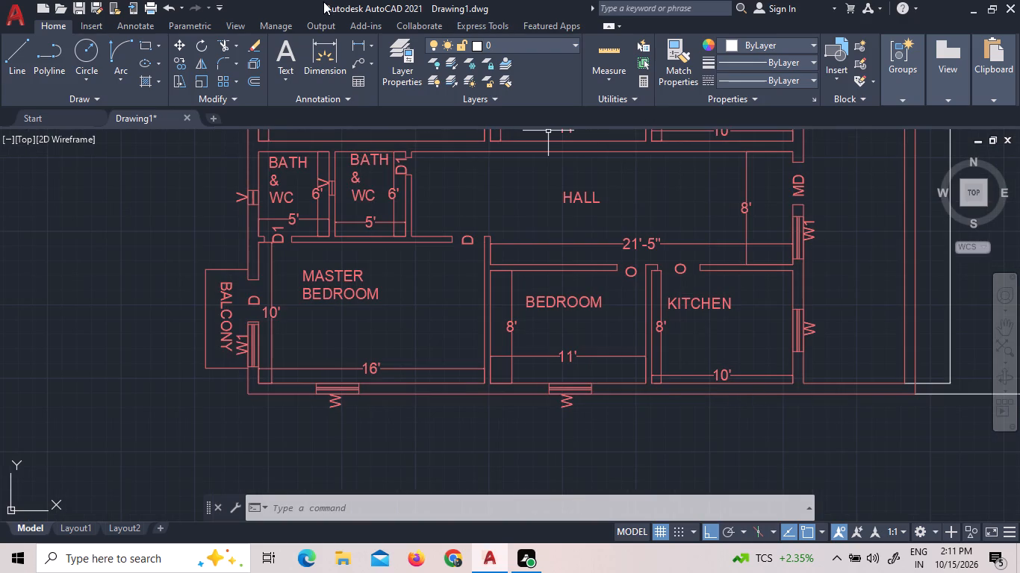
click(357, 44)
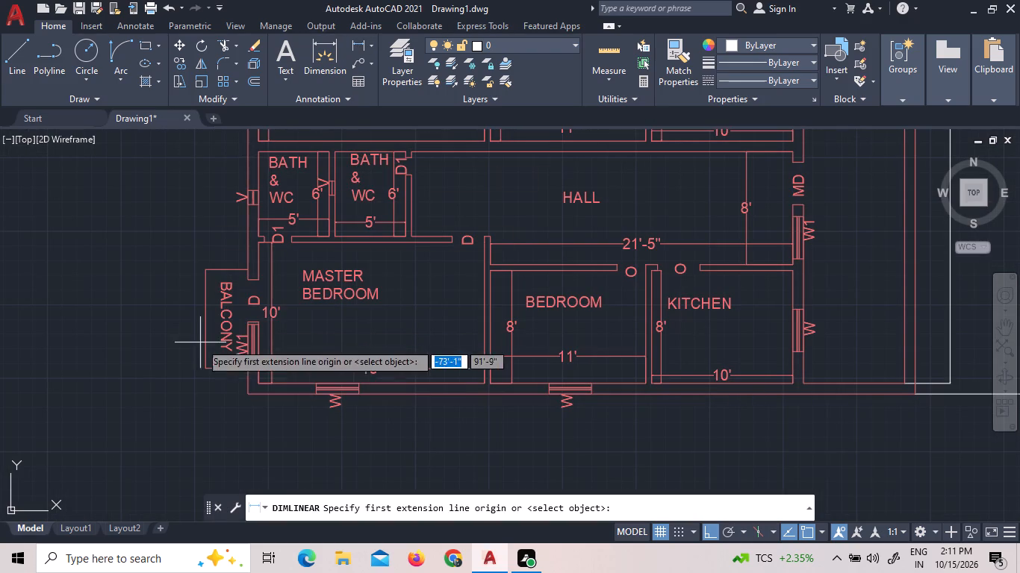
click(245, 394)
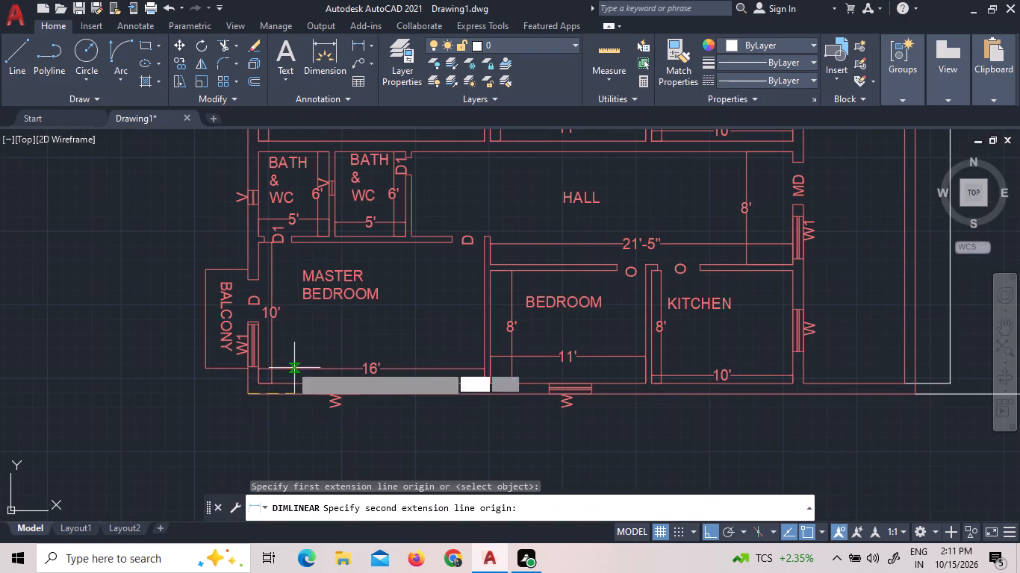
scroll(240, 334, down, 4)
scroll(409, 324, up, 3)
scroll(335, 352, up, 3)
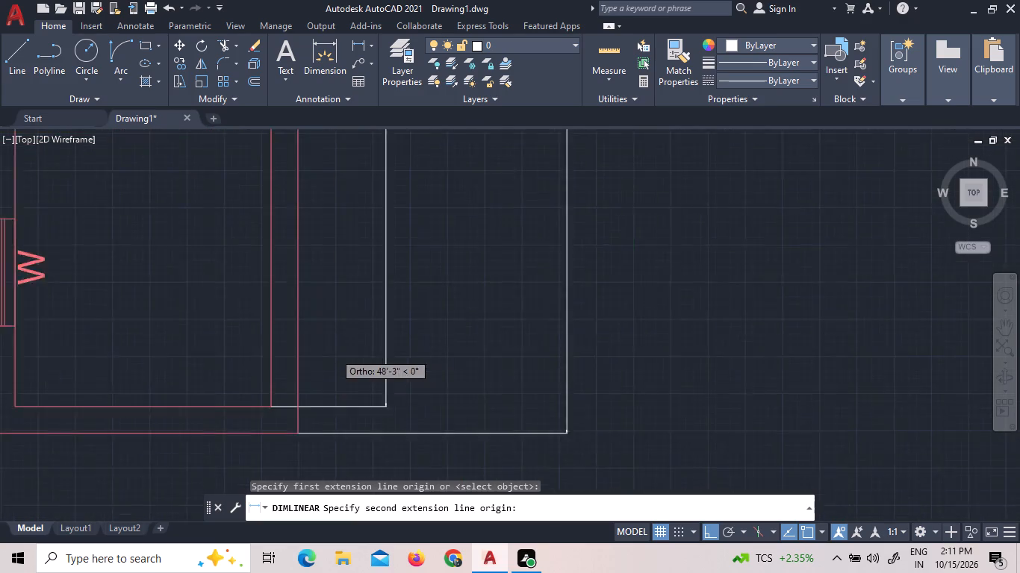
scroll(293, 348, down, 3)
scroll(287, 384, up, 6)
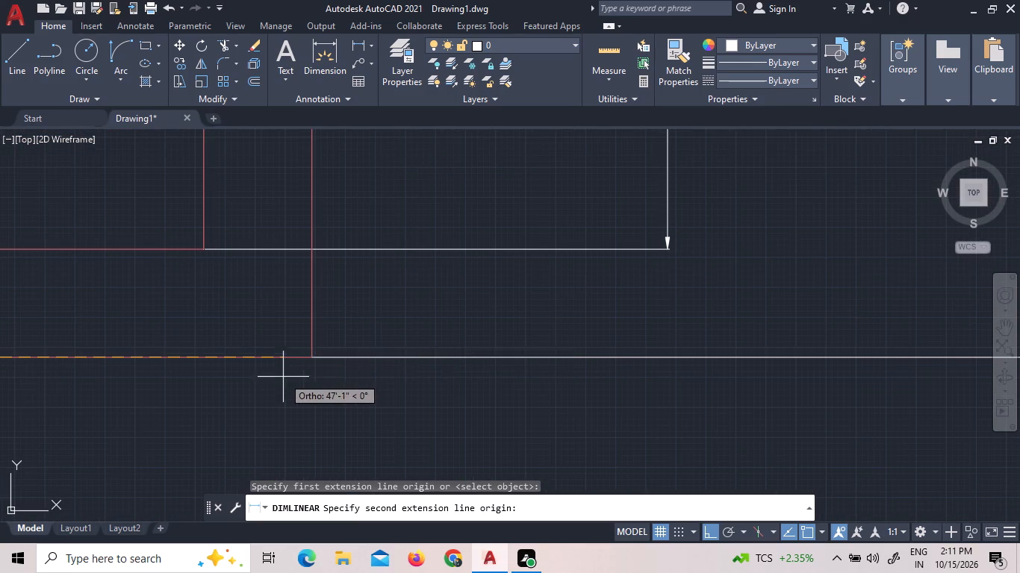
click(309, 359)
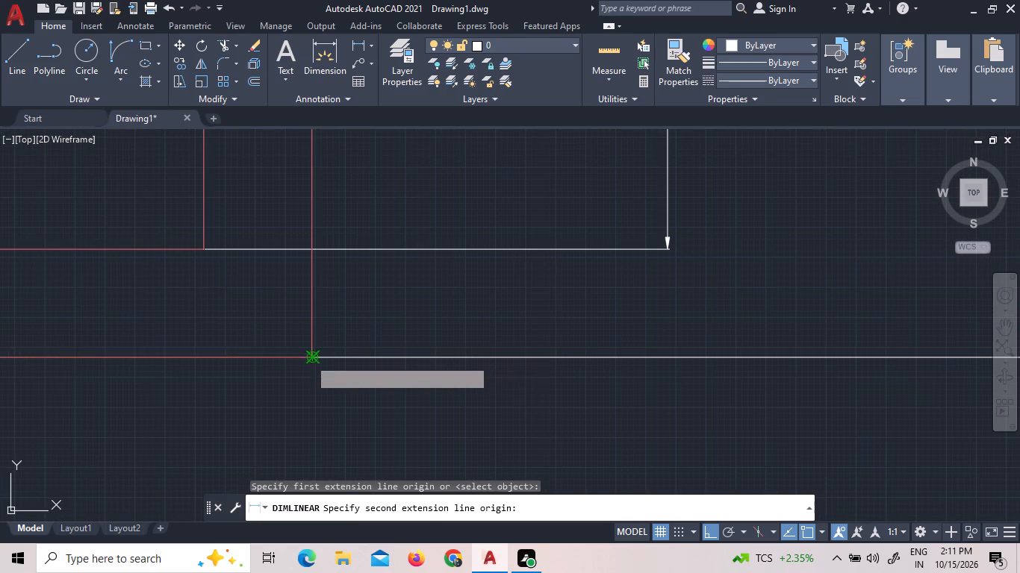
scroll(320, 386, down, 8)
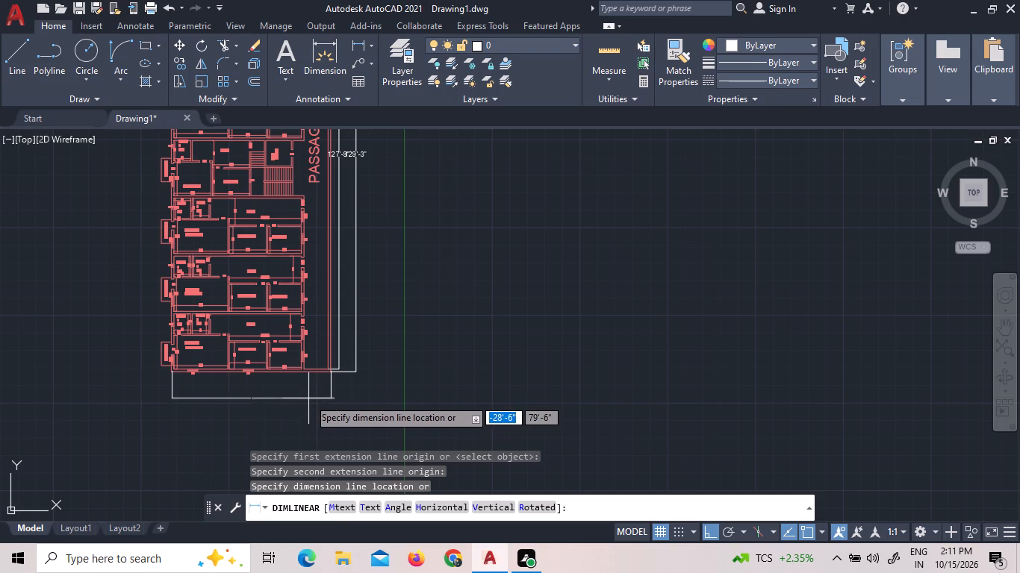
click(308, 398)
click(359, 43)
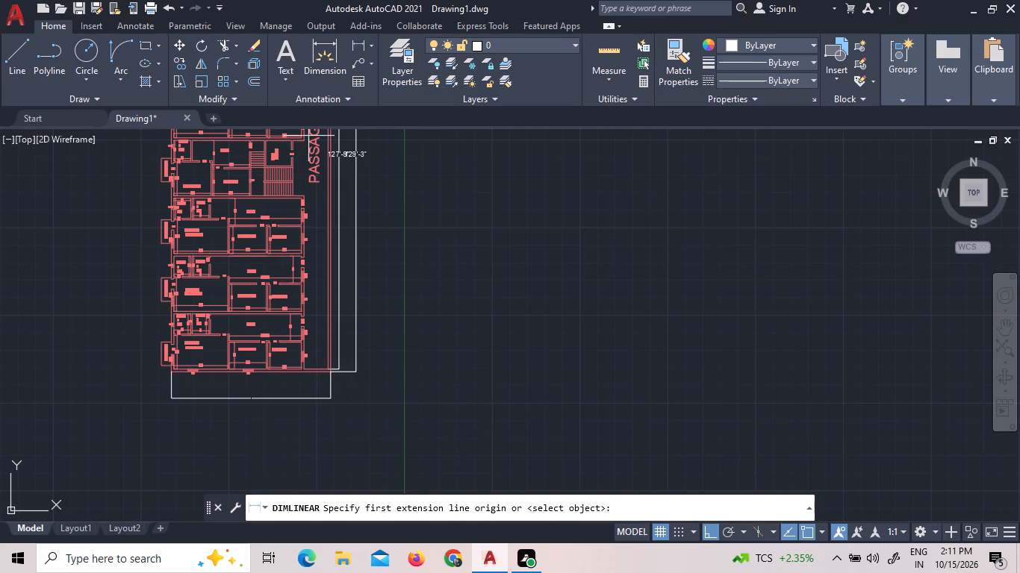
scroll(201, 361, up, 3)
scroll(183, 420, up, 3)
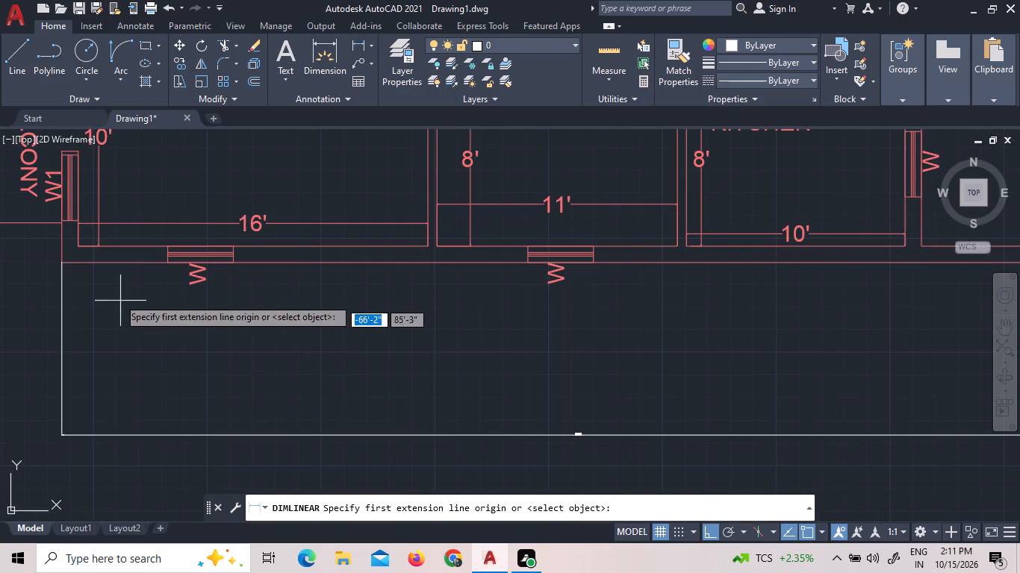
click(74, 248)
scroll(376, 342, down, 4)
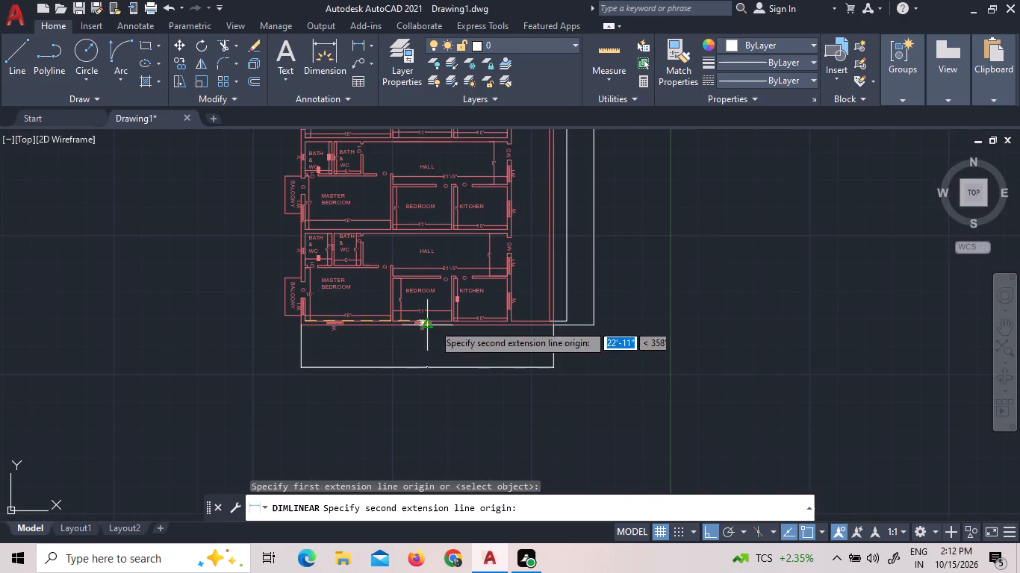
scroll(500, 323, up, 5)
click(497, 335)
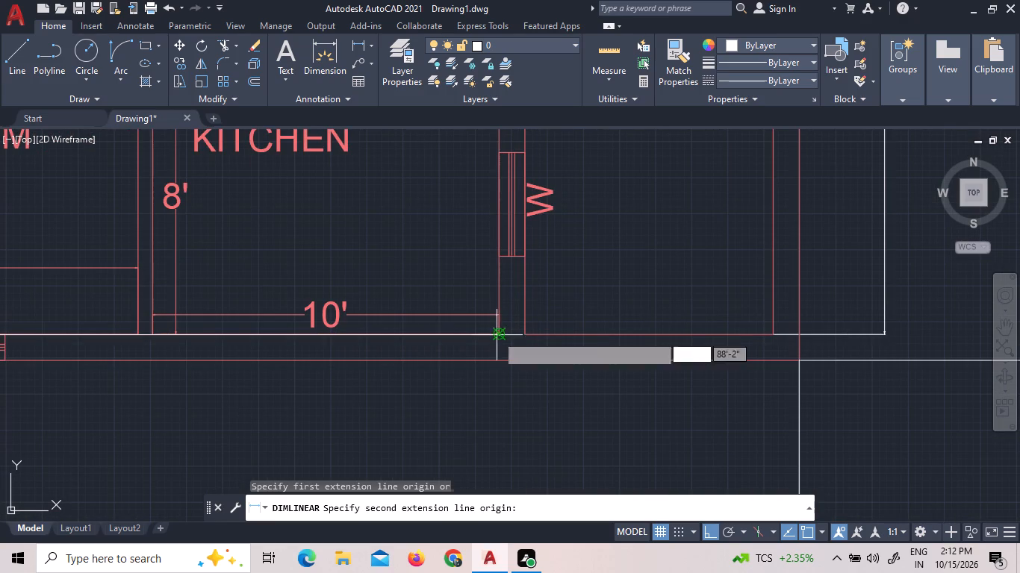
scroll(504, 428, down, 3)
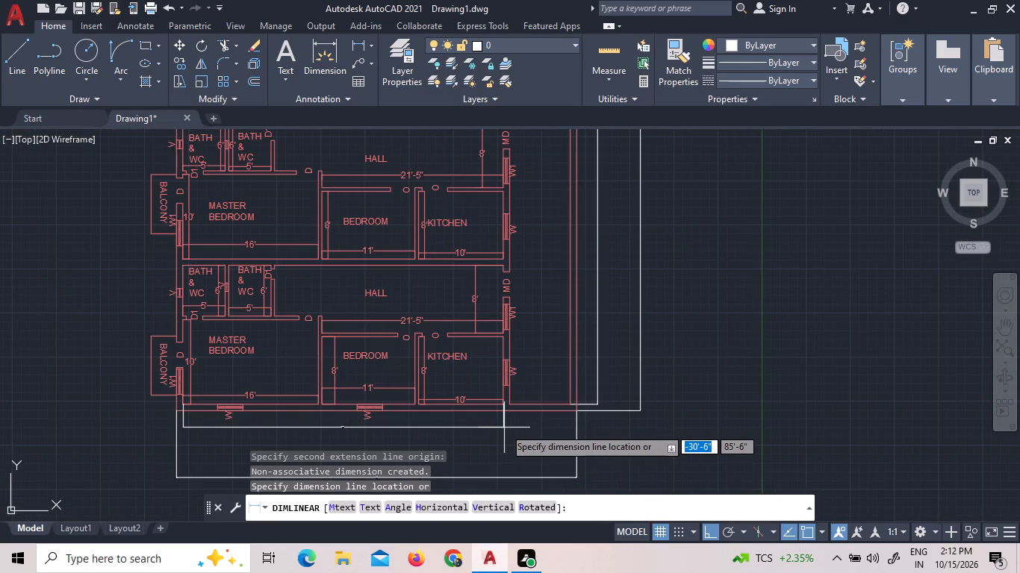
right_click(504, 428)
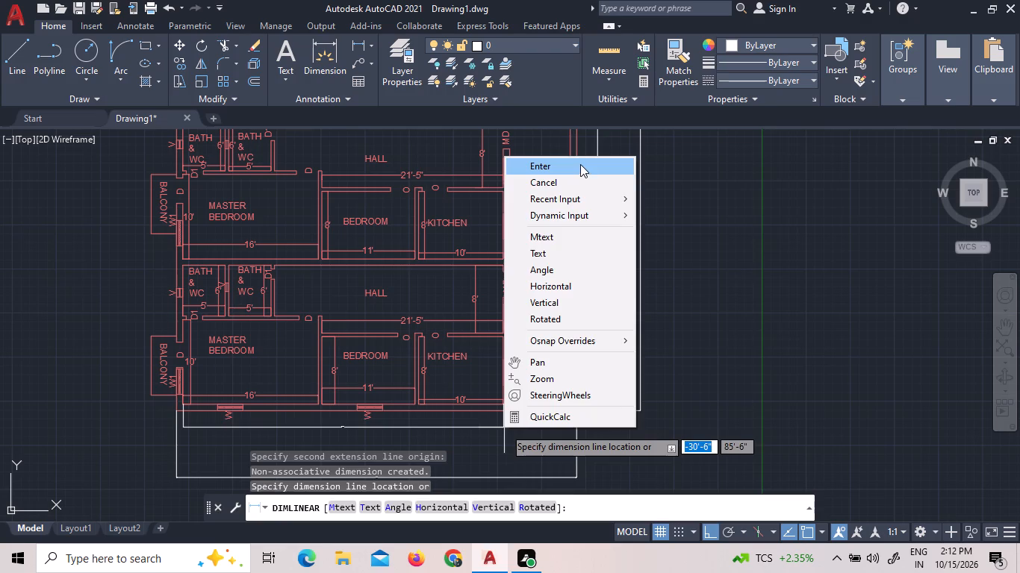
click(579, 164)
Add a linear dimension below the plan between the inner faces of the outer west and east walls at the south end.
click(360, 46)
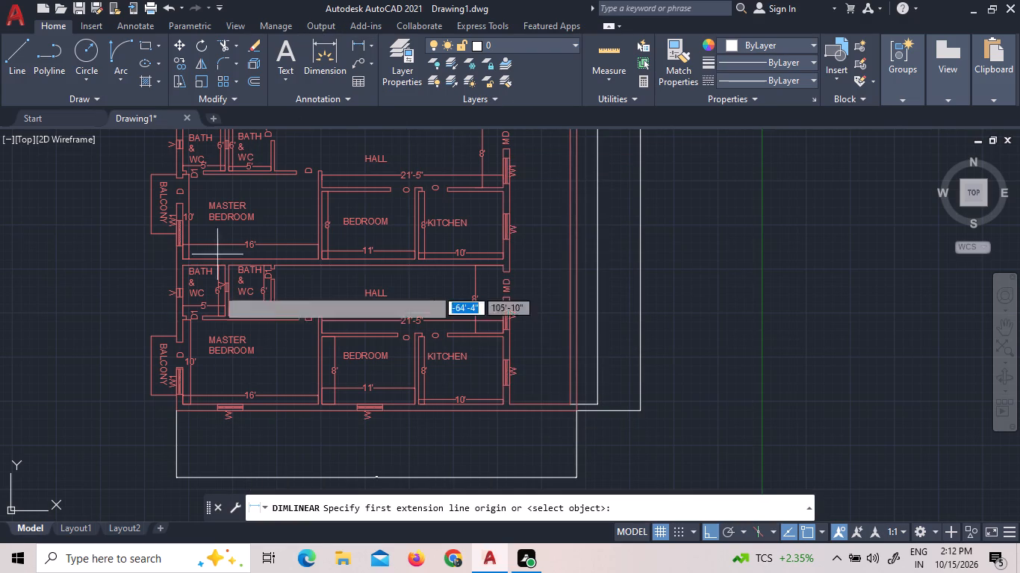
scroll(186, 412, up, 4)
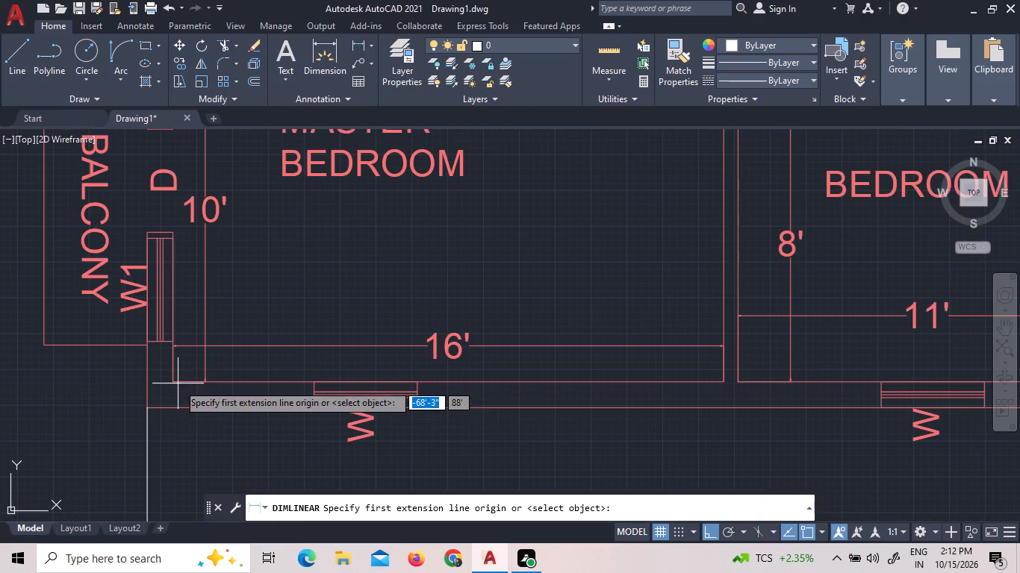
click(176, 381)
scroll(402, 410, down, 4)
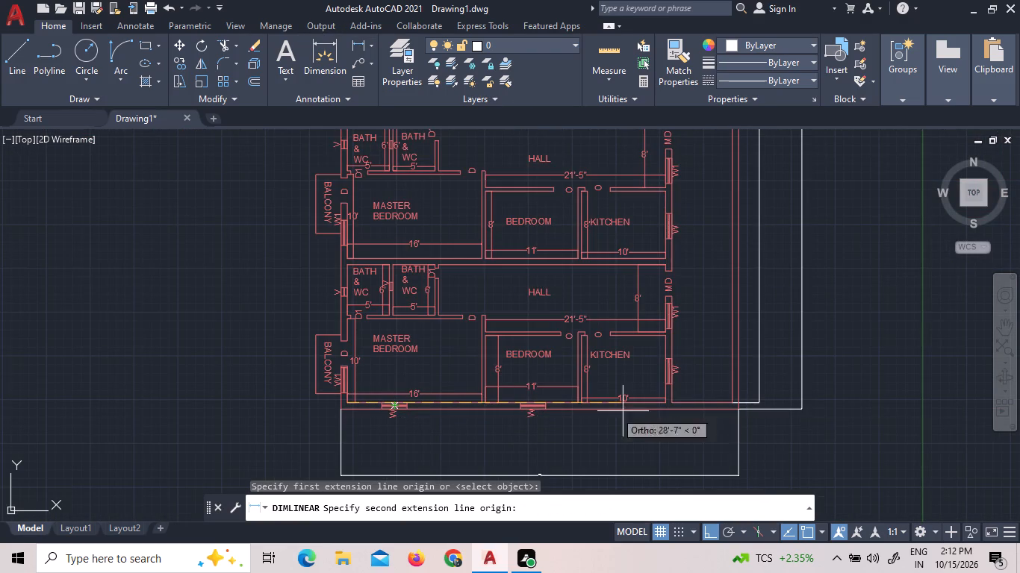
scroll(745, 403, up, 3)
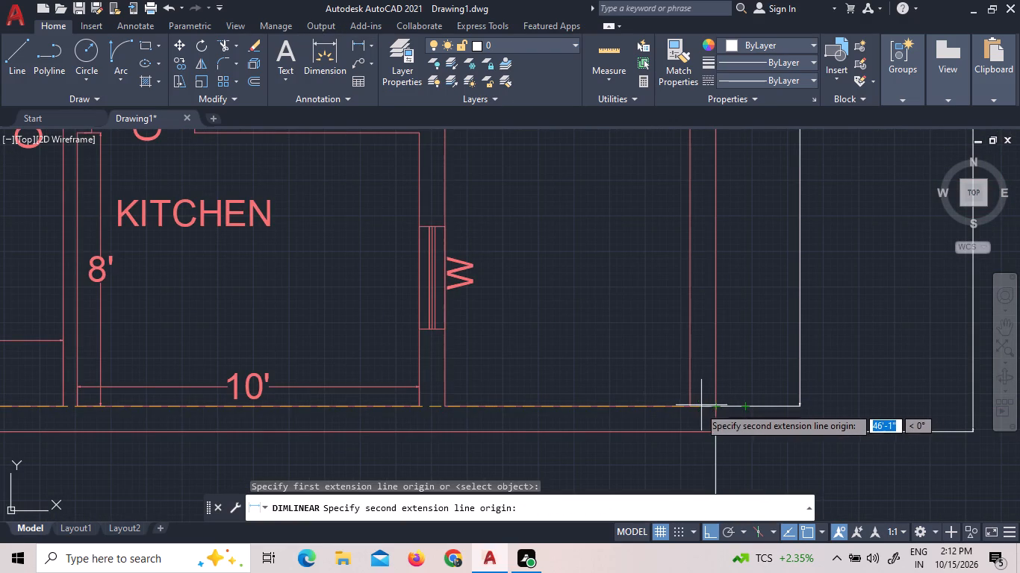
click(694, 408)
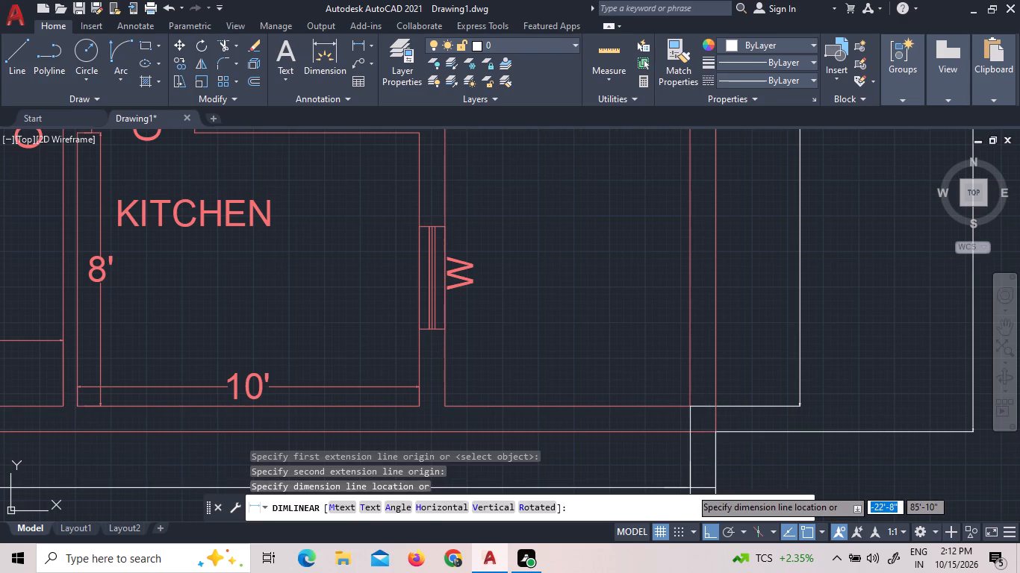
click(690, 488)
Move the inner overall width dimension about 3' south, towards the outer overall width dimension.
scroll(684, 466, down, 3)
scroll(506, 369, down, 3)
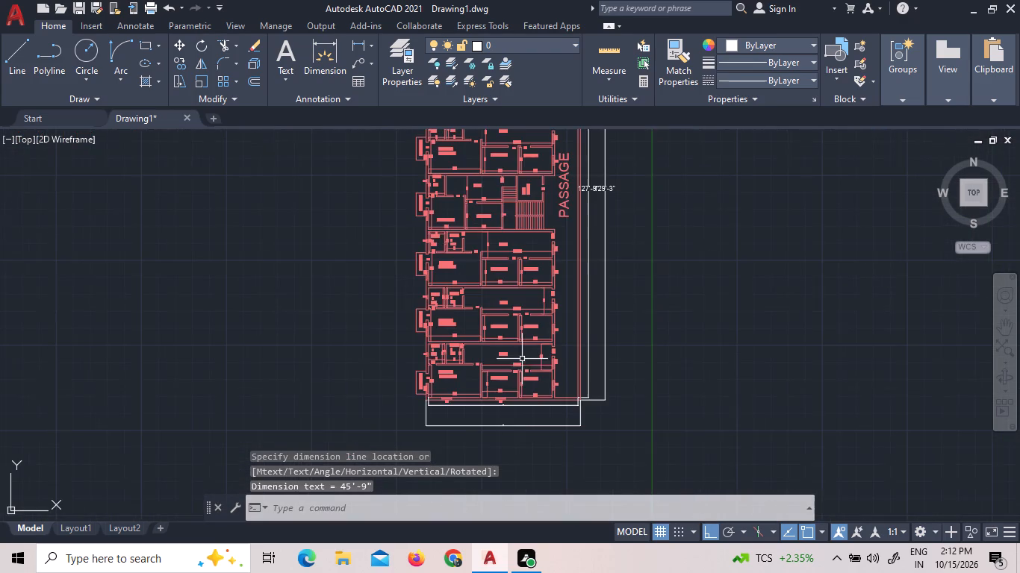
scroll(511, 420, up, 3)
click(493, 382)
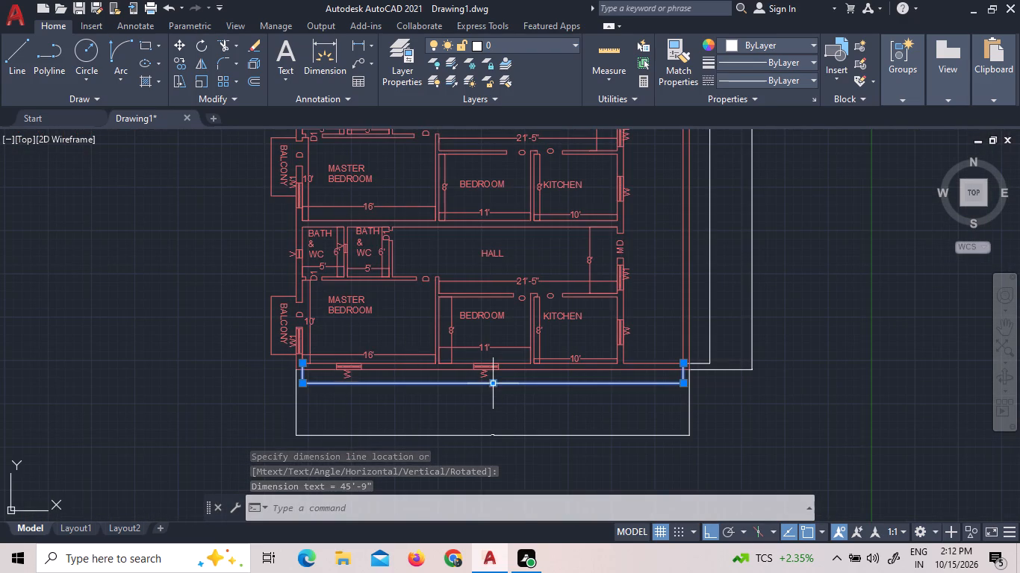
right_click(493, 382)
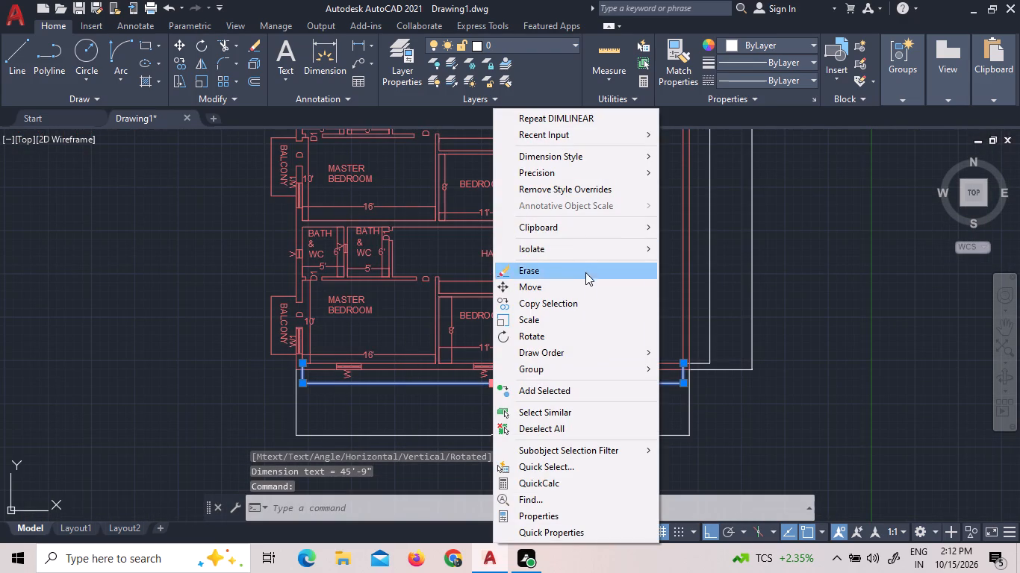
click(585, 287)
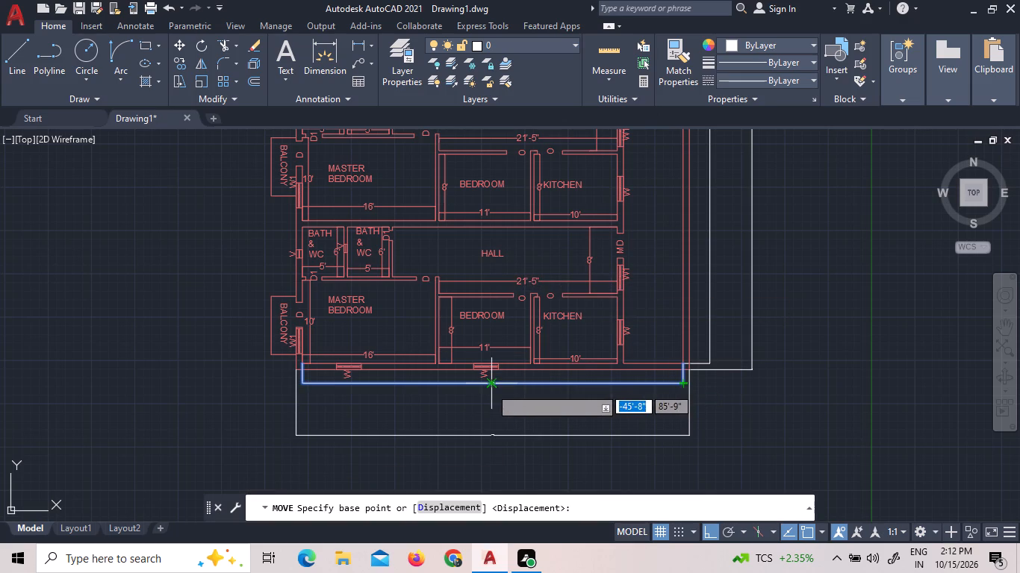
click(490, 387)
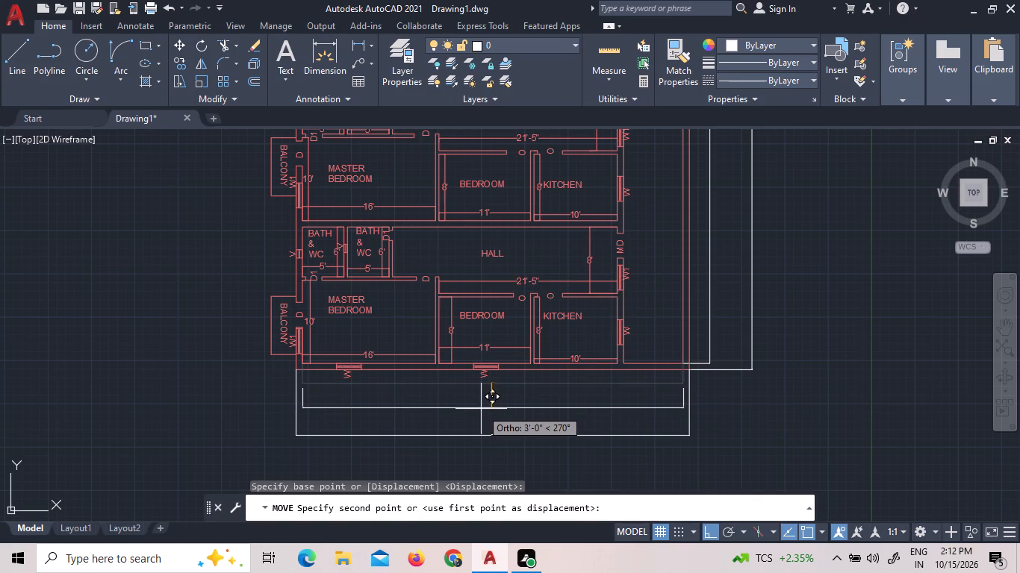
click(481, 409)
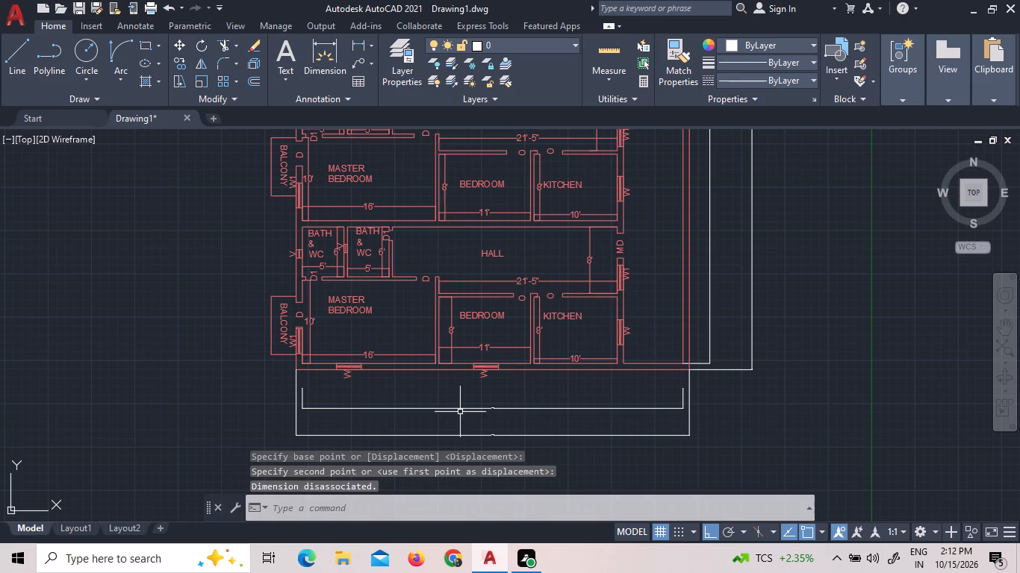
Set the text height of the inner overall width dimension below the plan to 1'-6".
scroll(482, 410, up, 8)
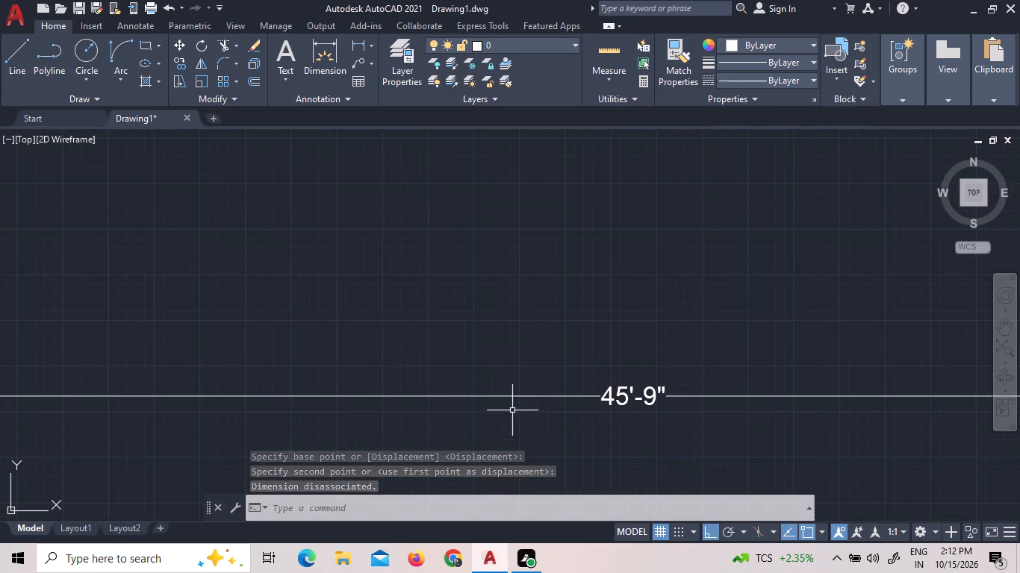
triple_click(626, 395)
double_click(626, 395)
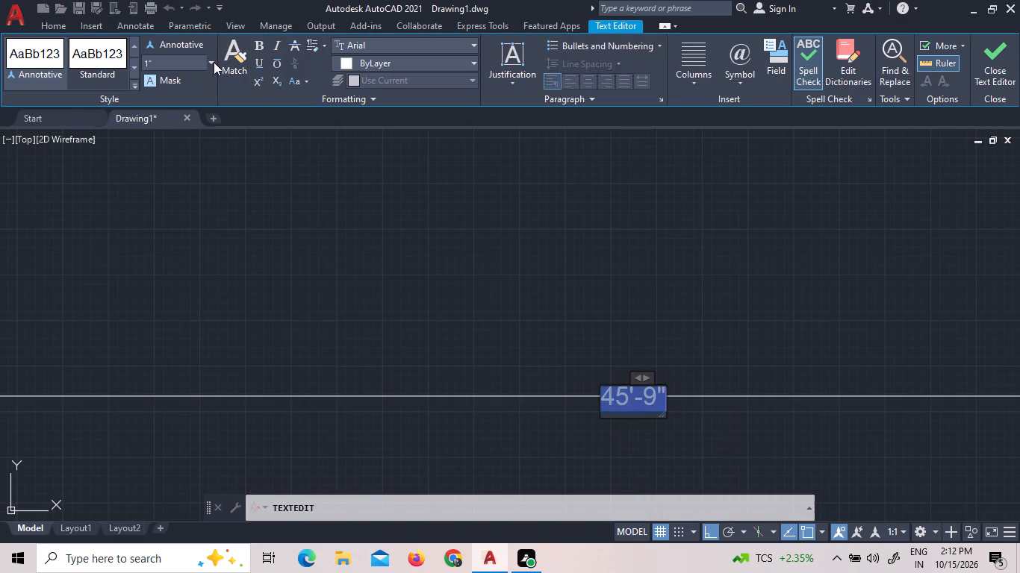
click(214, 62)
click(187, 75)
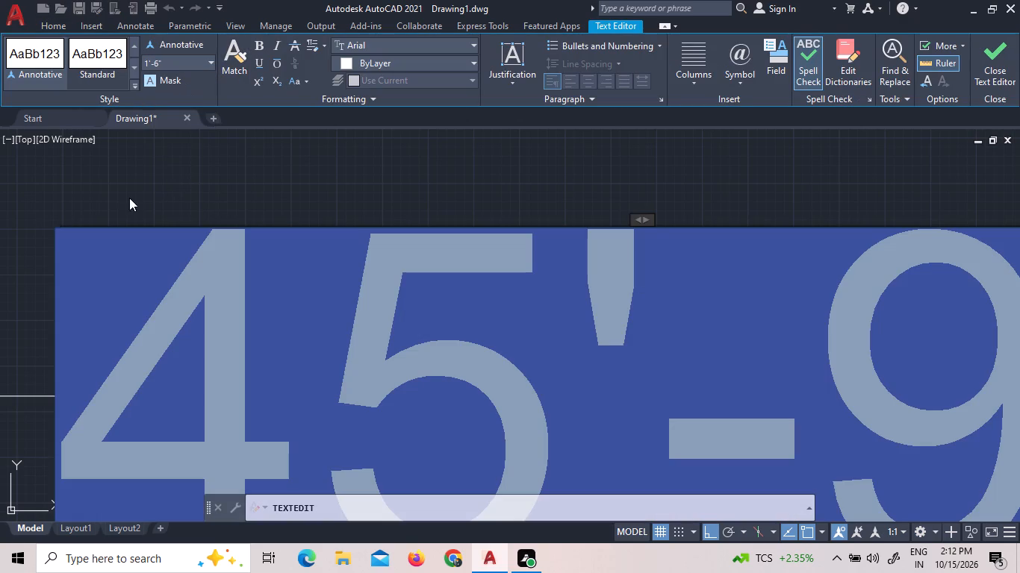
click(37, 268)
Set the text height of the outer overall width dimension to 1'-6" and finish text editing.
scroll(199, 263, down, 3)
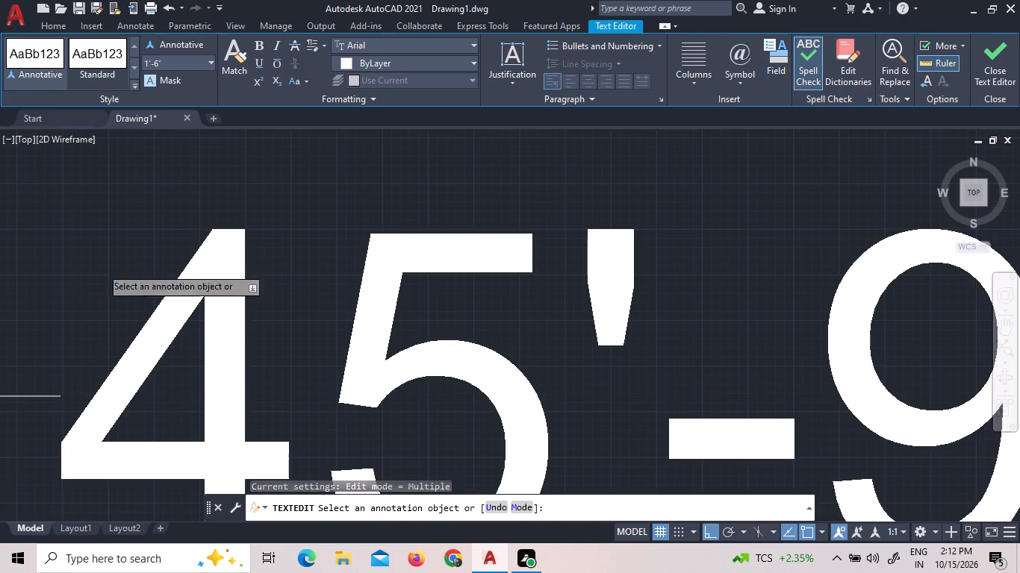
scroll(229, 231, down, 3)
scroll(293, 225, down, 3)
scroll(288, 286, up, 3)
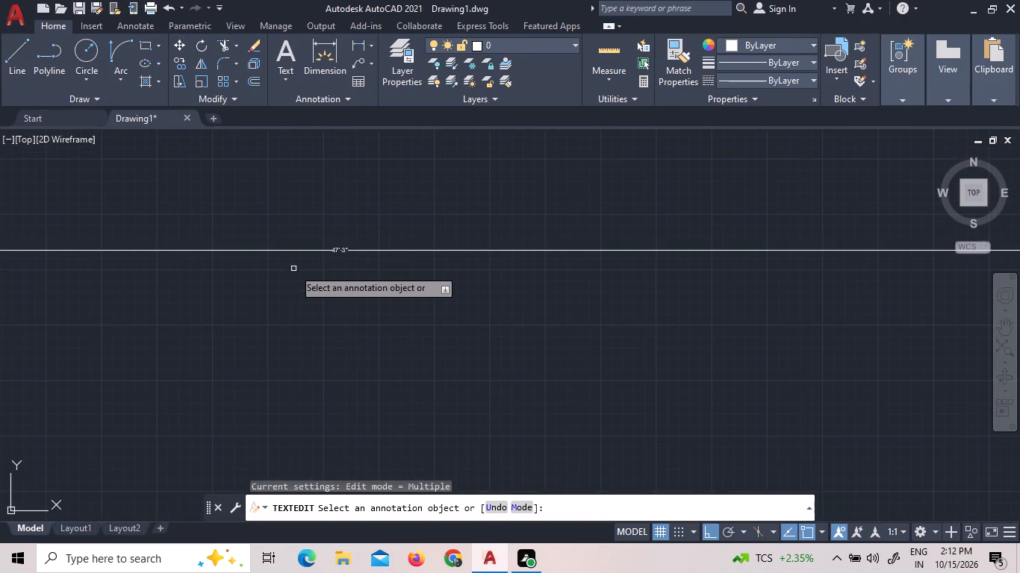
scroll(338, 251, up, 4)
triple_click(338, 239)
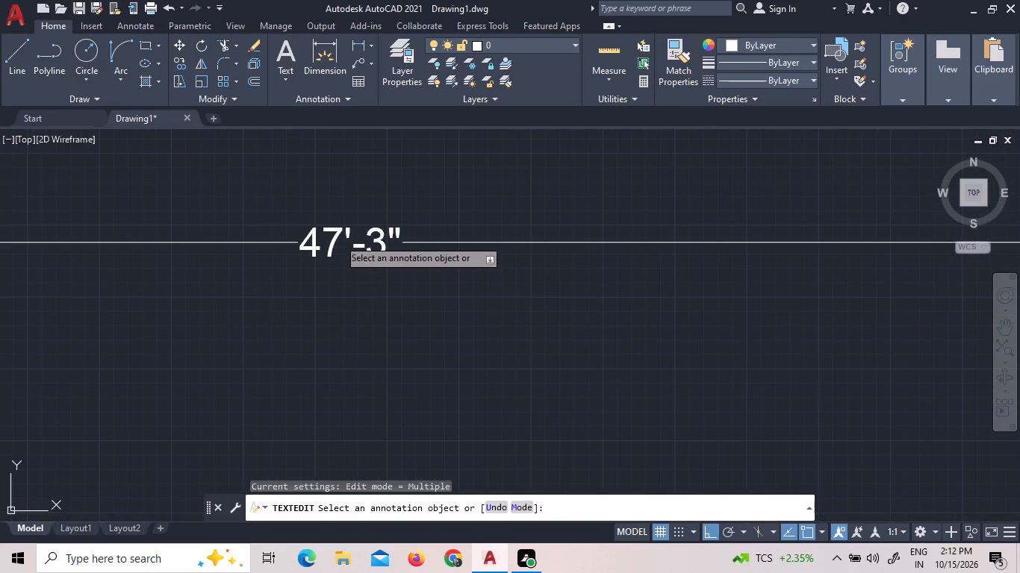
double_click(335, 236)
click(210, 66)
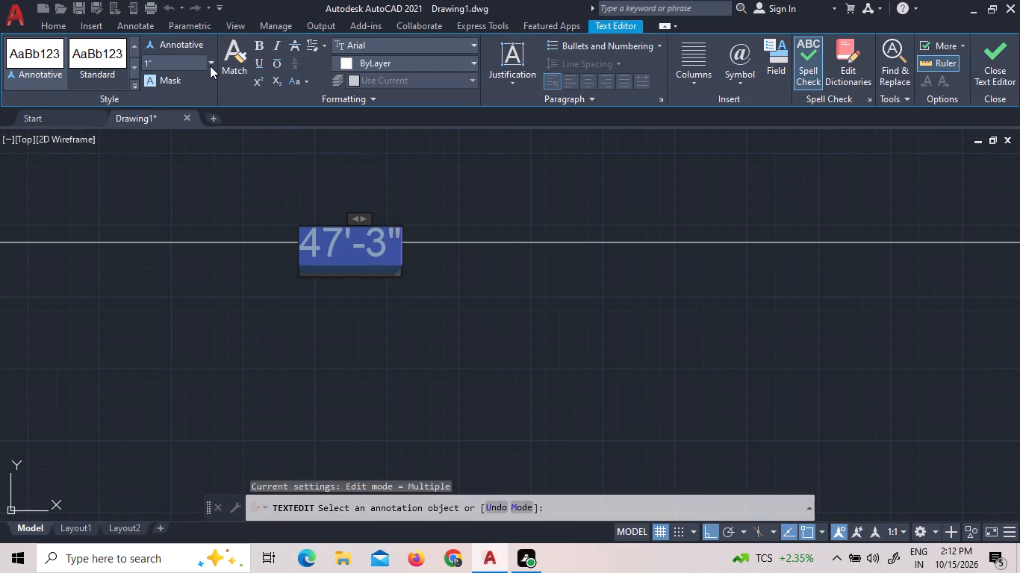
click(177, 79)
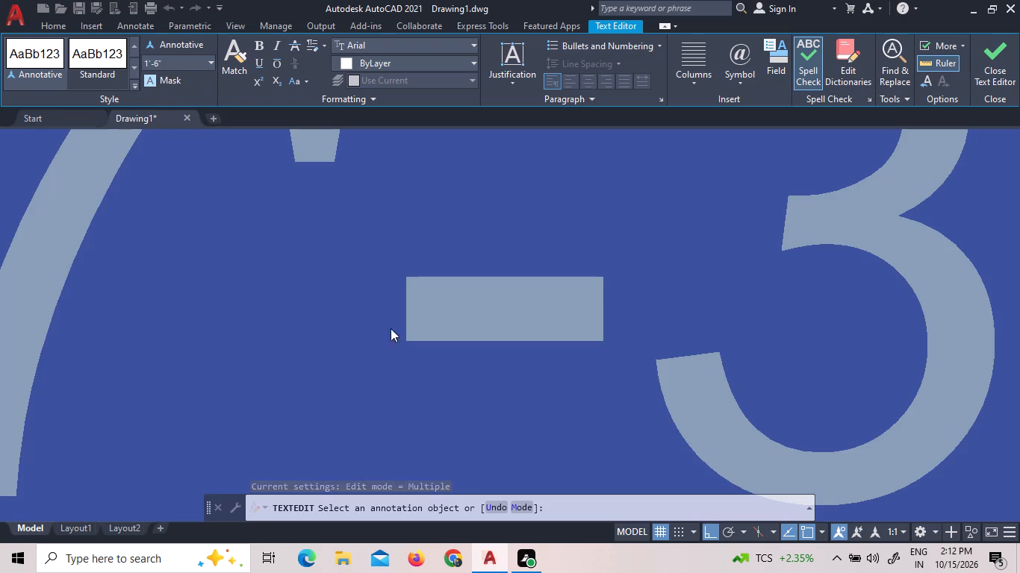
scroll(397, 346, down, 8)
click(649, 266)
right_click(648, 274)
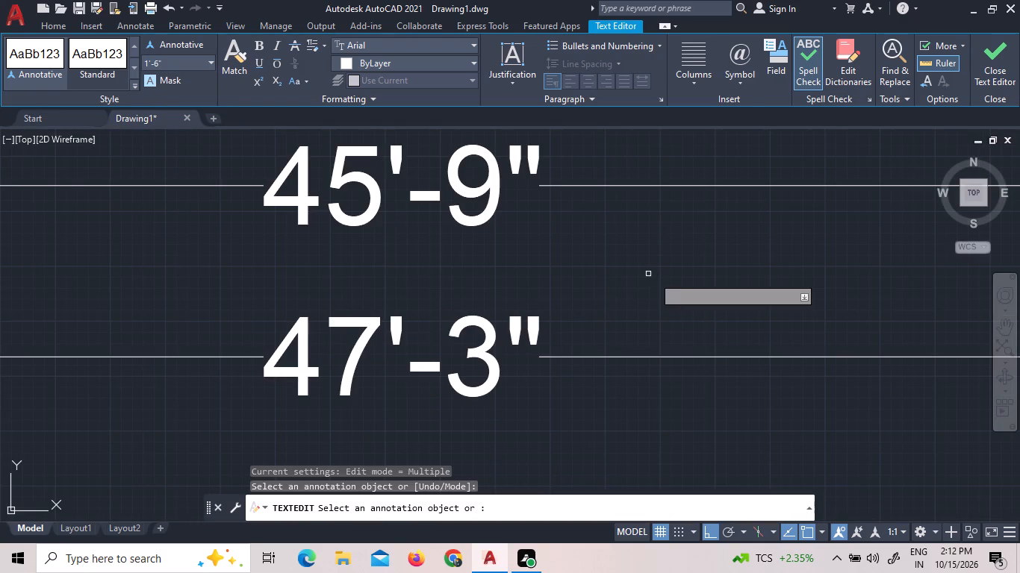
click(712, 305)
Draw a horizontal line west of the plan, plus a diagonal line going up and back from its east end with Ortho off.
scroll(712, 327, down, 8)
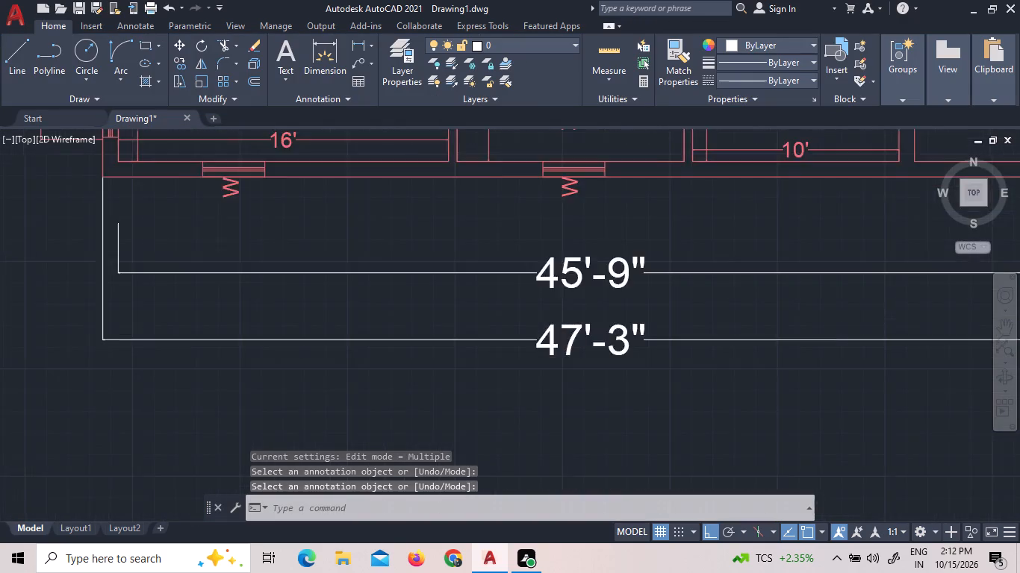
scroll(715, 337, down, 3)
scroll(724, 157, up, 4)
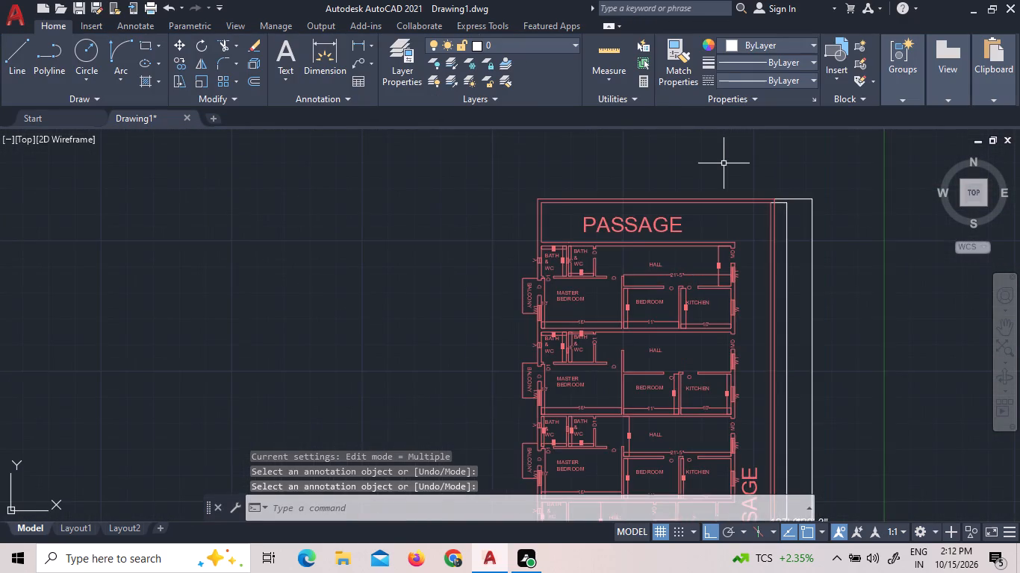
scroll(724, 163, up, 1)
scroll(731, 178, down, 2)
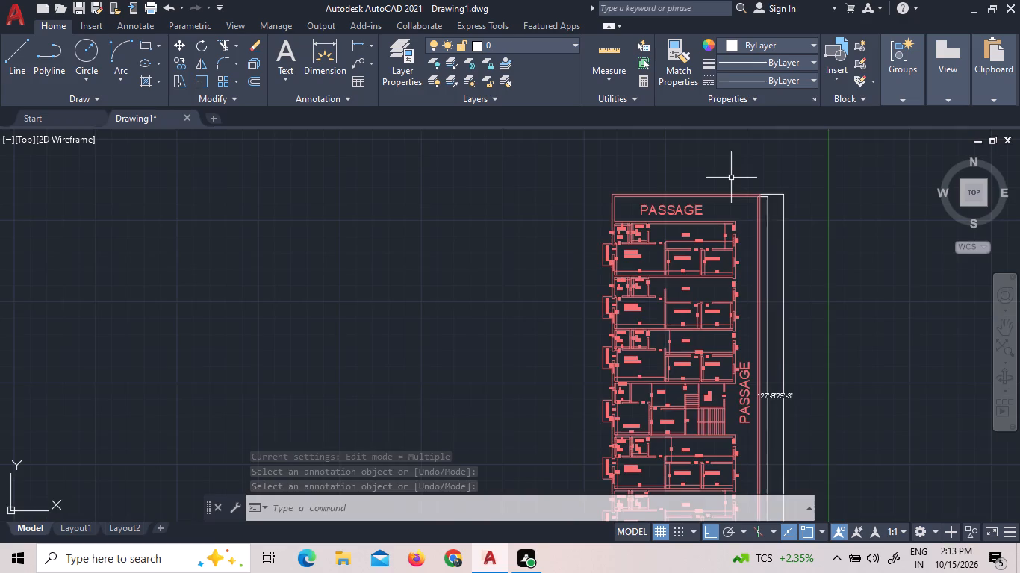
scroll(731, 178, down, 2)
scroll(712, 264, up, 3)
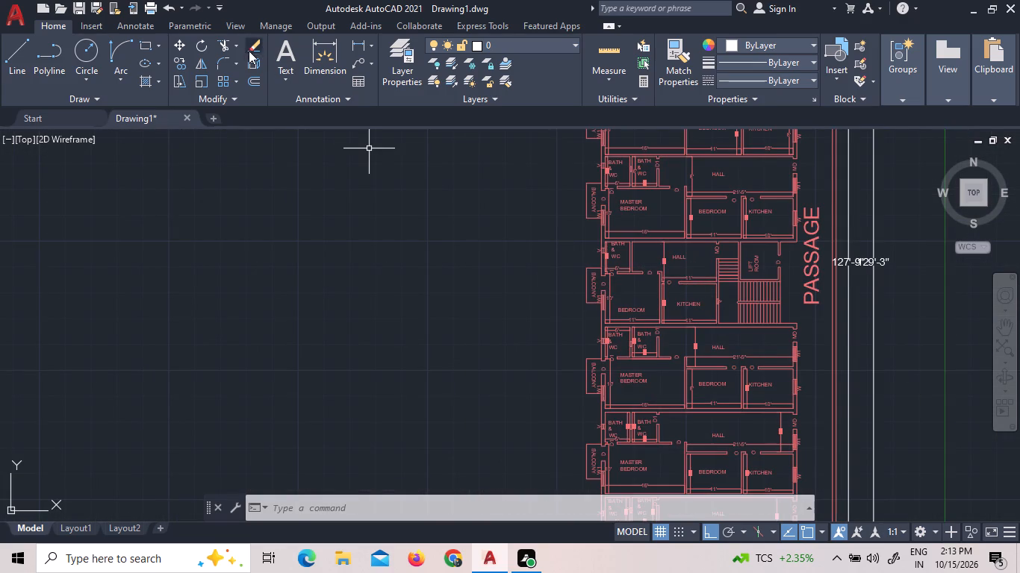
click(19, 66)
drag(376, 255, 399, 262)
click(523, 283)
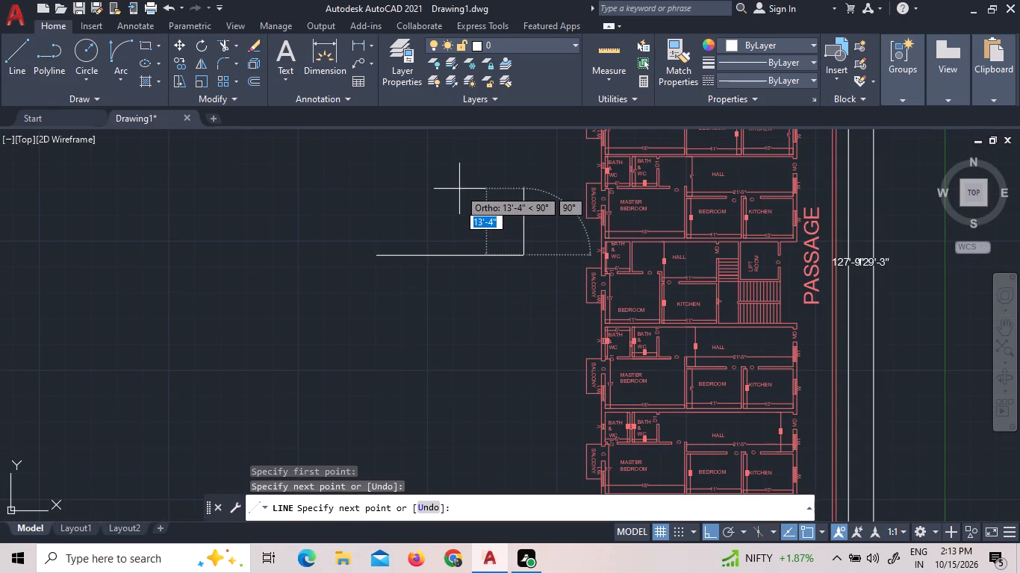
key(F8)
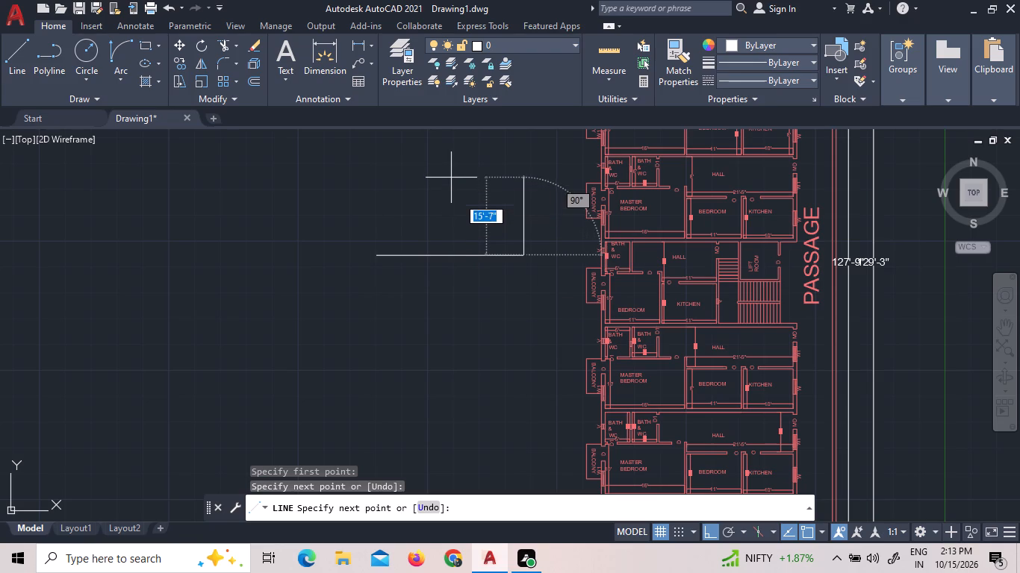
click(449, 180)
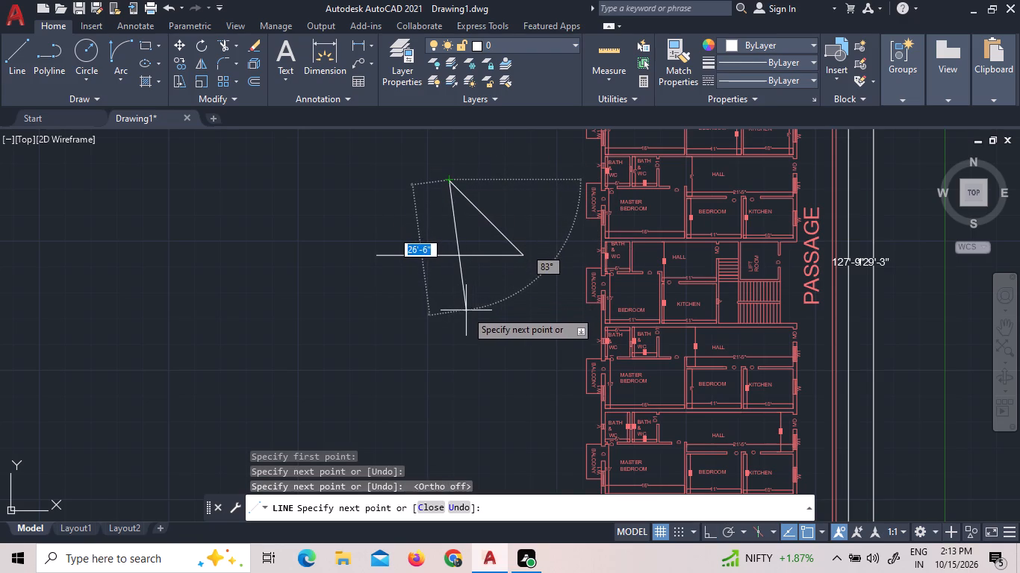
right_click(466, 310)
click(482, 312)
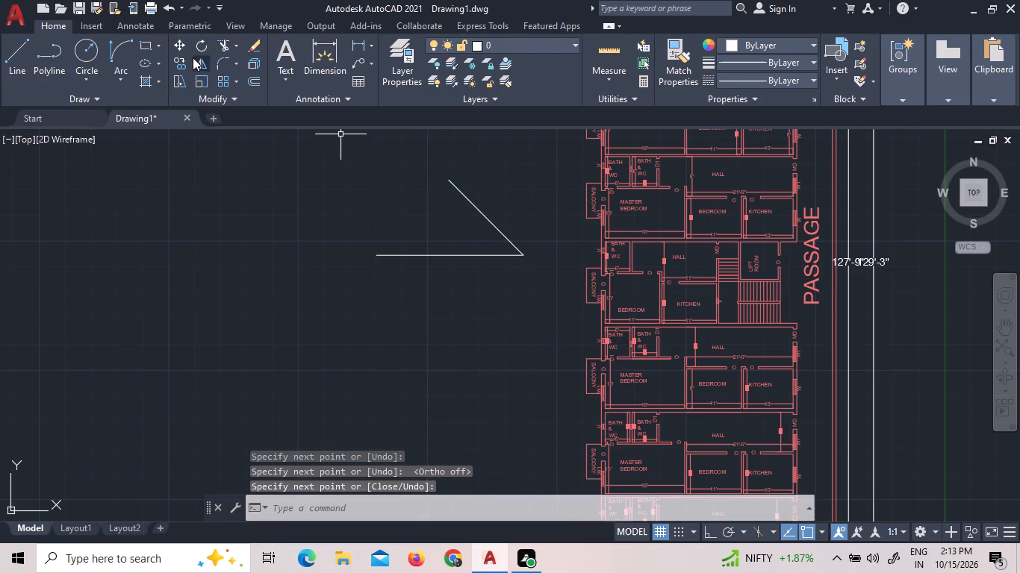
Mirror the diagonal line about the horizontal line to complete the arrowhead, keeping the source line.
click(204, 63)
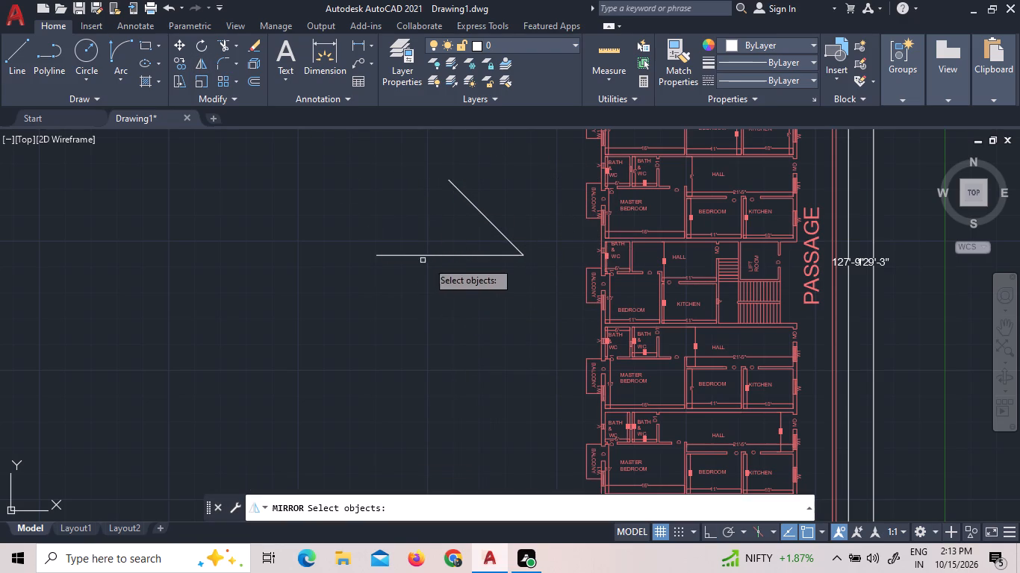
click(498, 226)
right_click(498, 226)
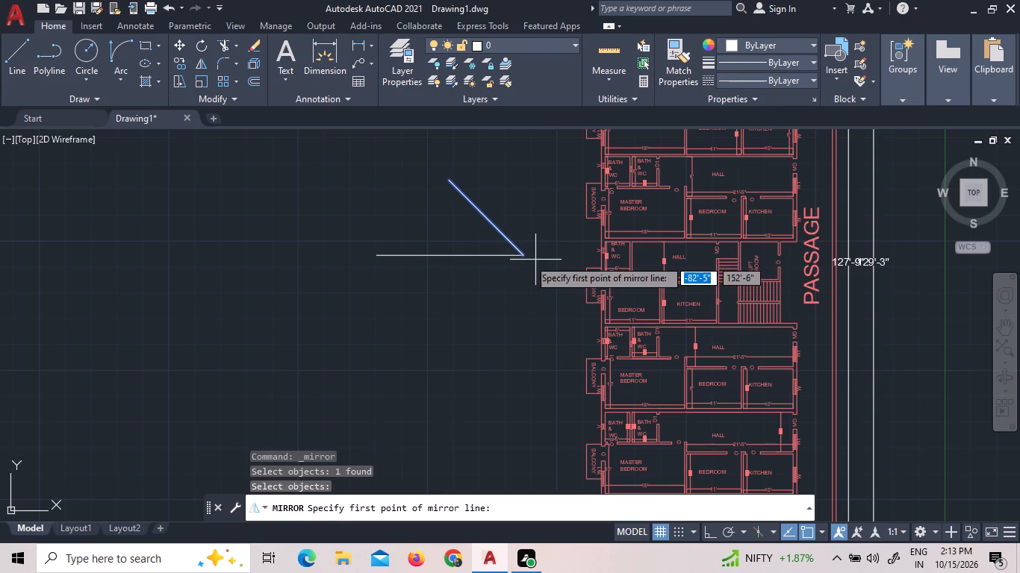
click(519, 254)
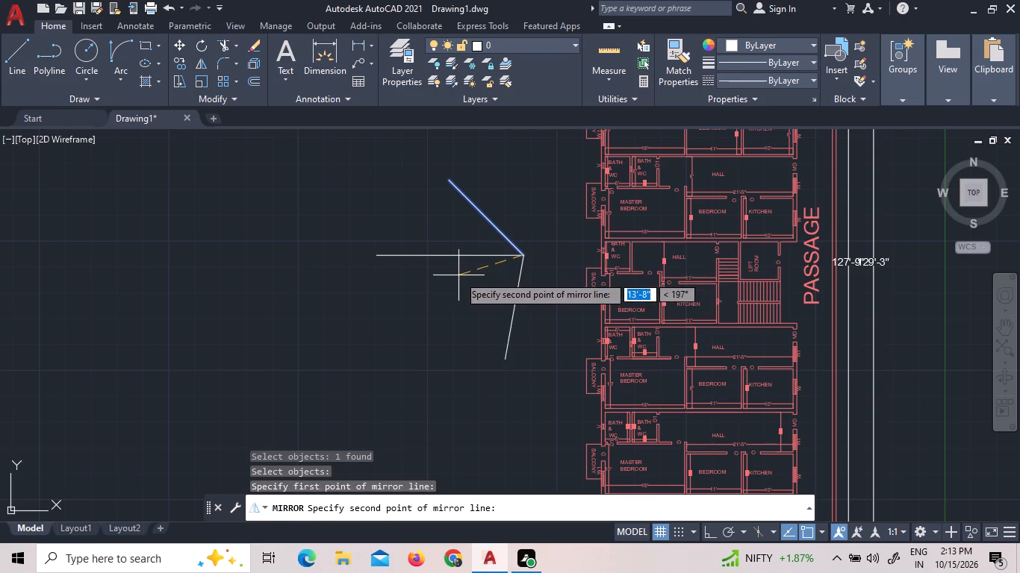
click(380, 257)
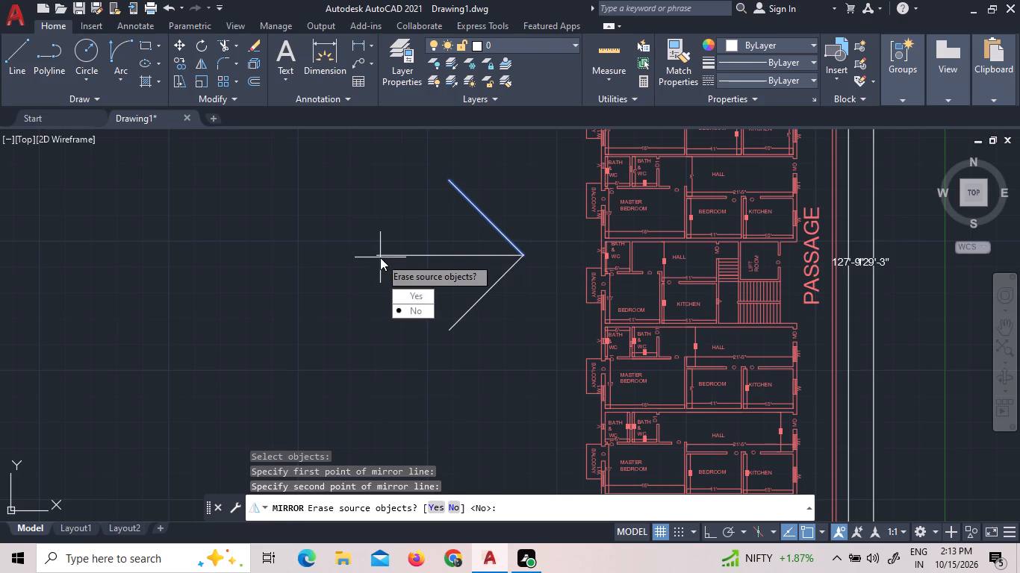
drag(415, 307, 380, 257)
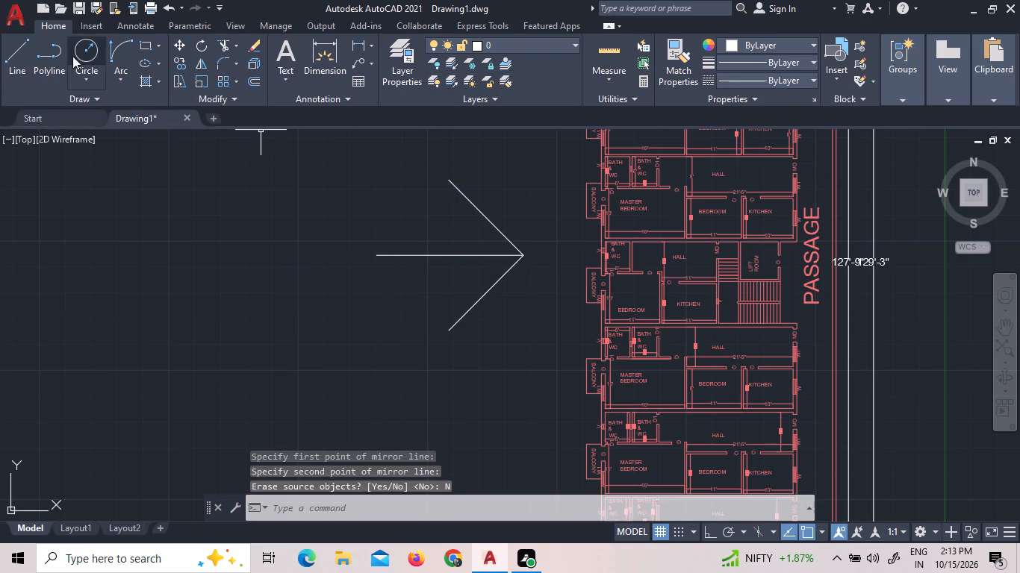
Add multiline text reading "MULTI RESIDENTIAL UNIT APARTMENT" in the empty area west of the arrow.
scroll(372, 324, down, 2)
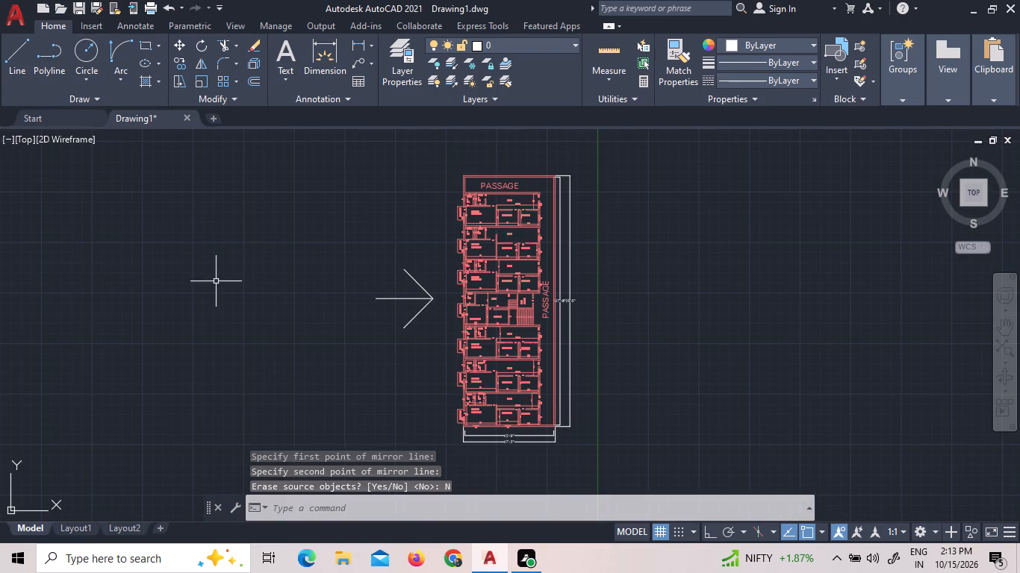
click(299, 46)
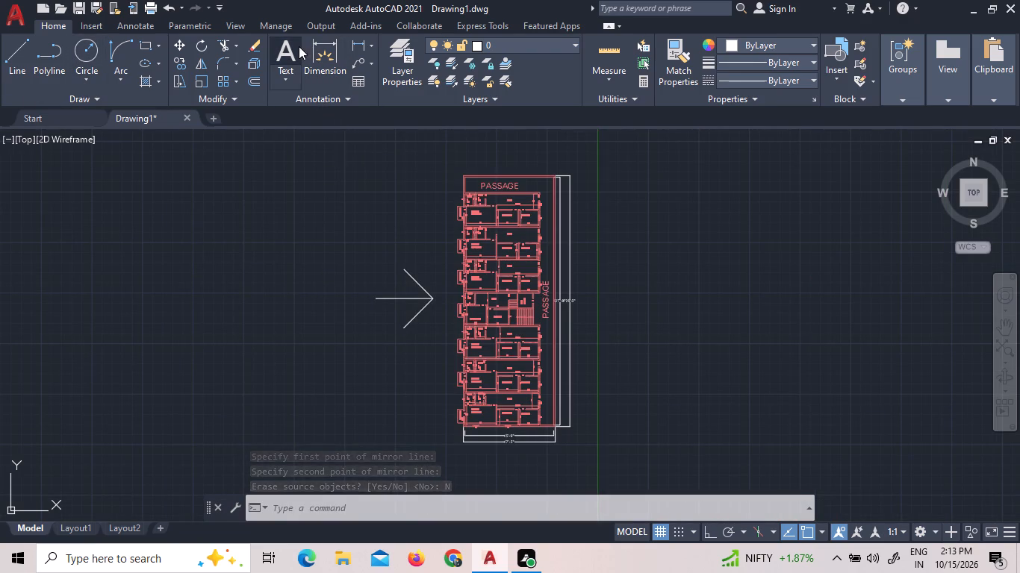
click(178, 254)
click(315, 395)
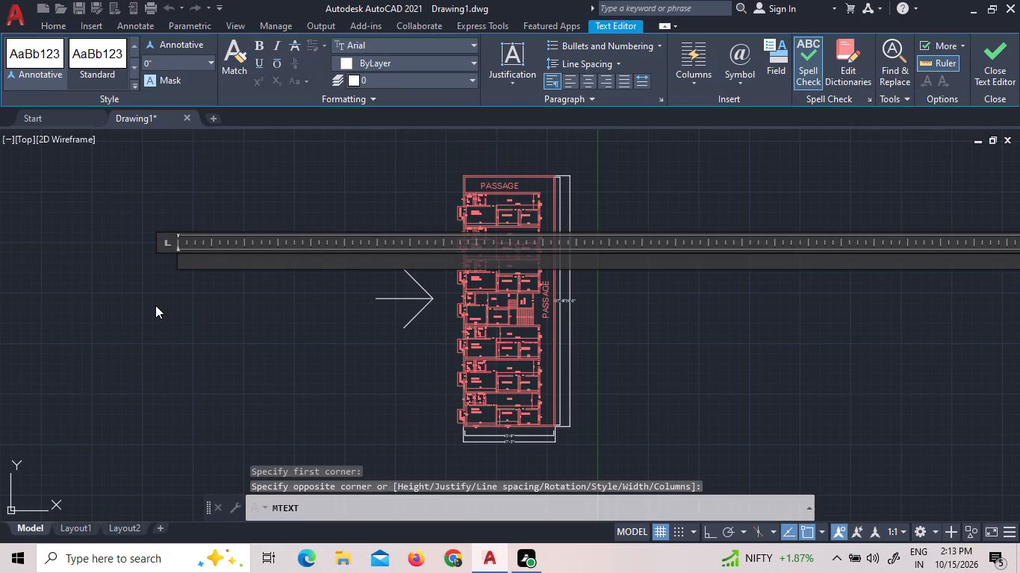
text(MU)
text(LTI)
key(space)
text(RESIDENTIAL)
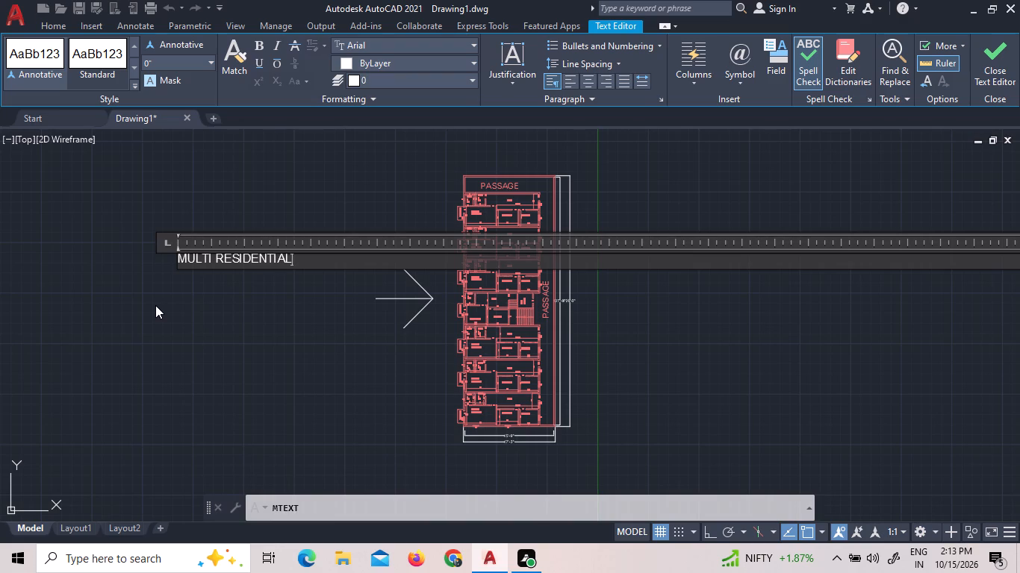
key(space)
text(UNIT)
key(space)
key(Return)
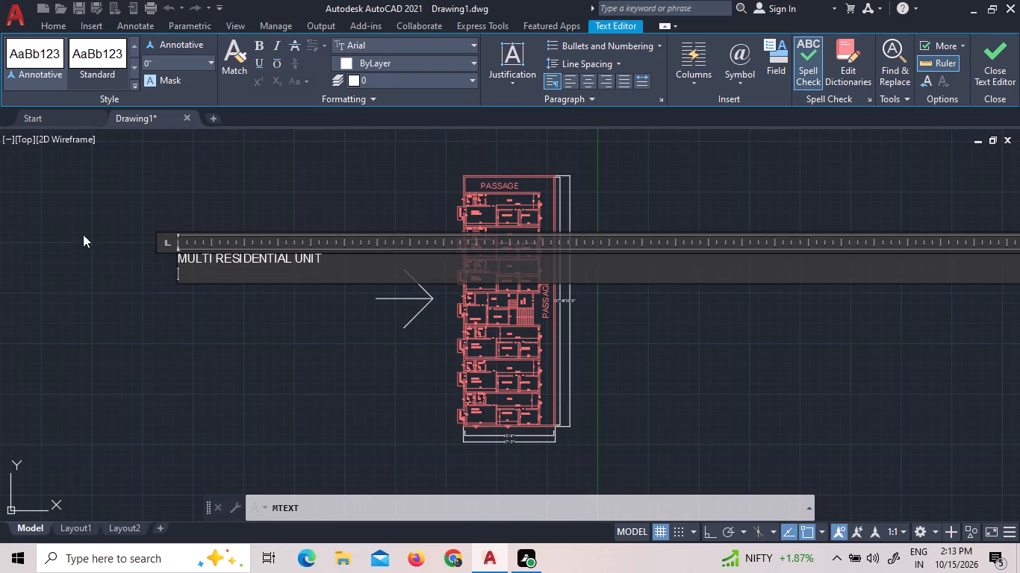
triple_click(329, 263)
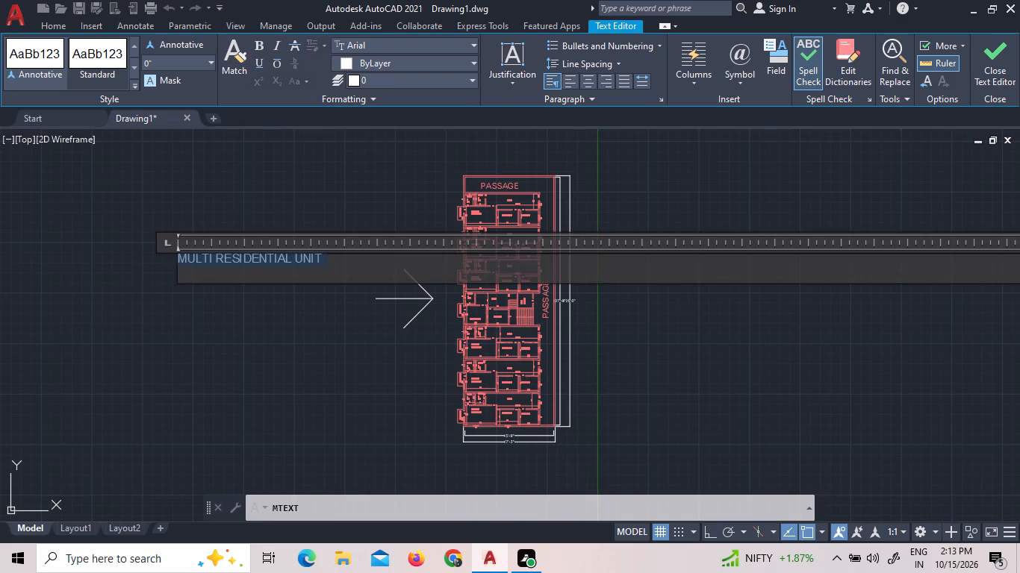
click(329, 263)
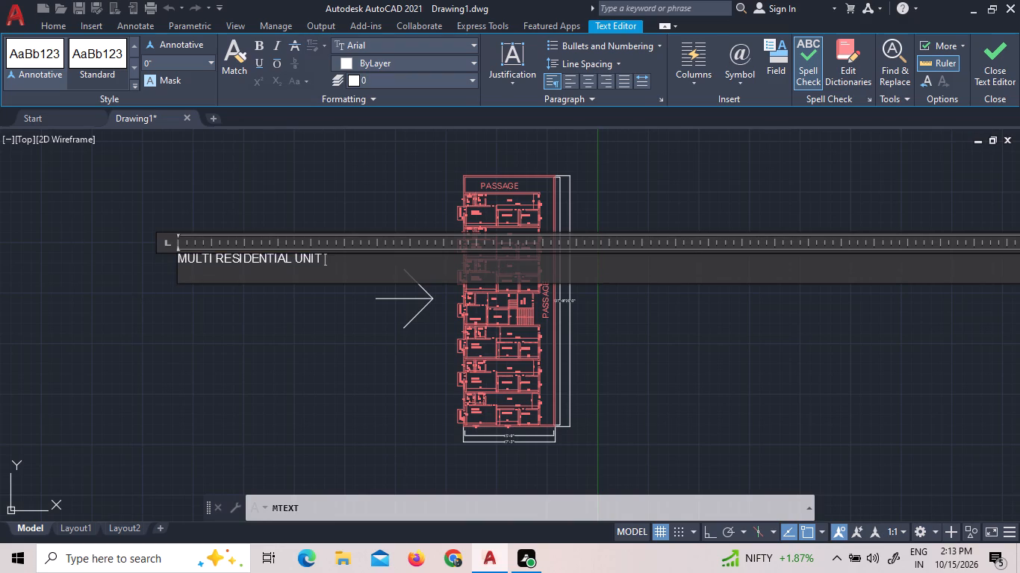
text(APPA)
key(BackSpace)
key(BackSpace)
key(a)
text(RT)
text(MENT)
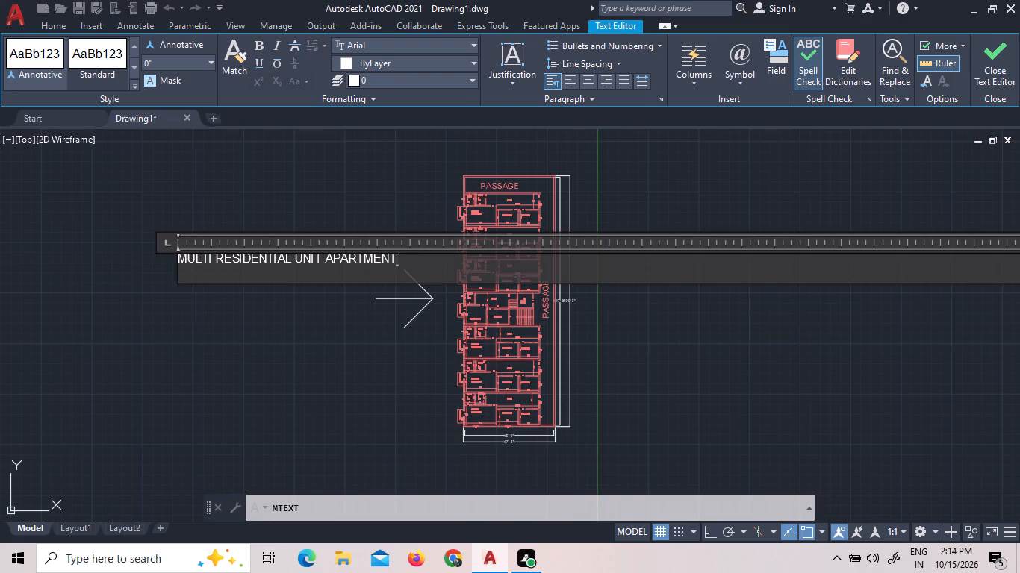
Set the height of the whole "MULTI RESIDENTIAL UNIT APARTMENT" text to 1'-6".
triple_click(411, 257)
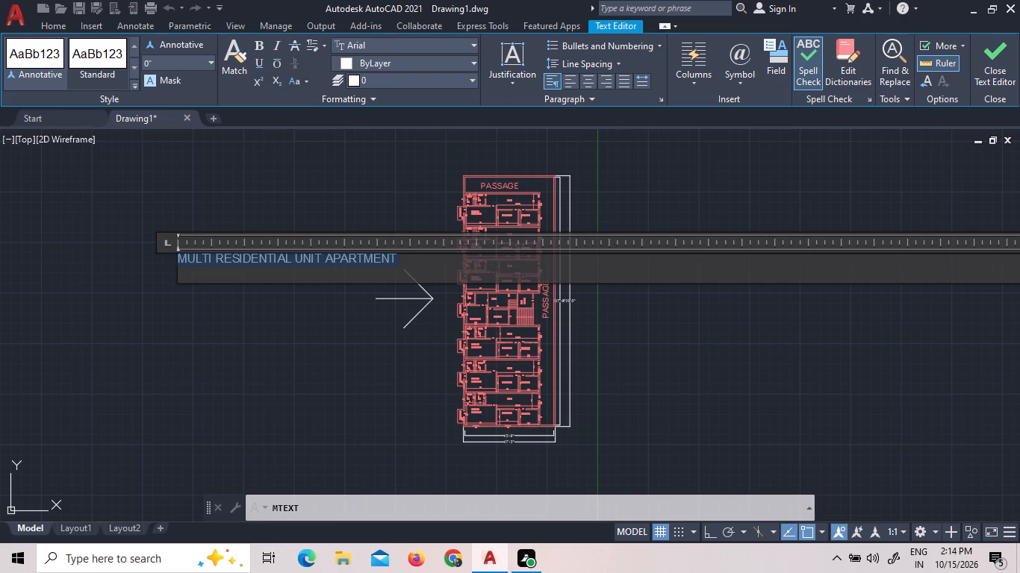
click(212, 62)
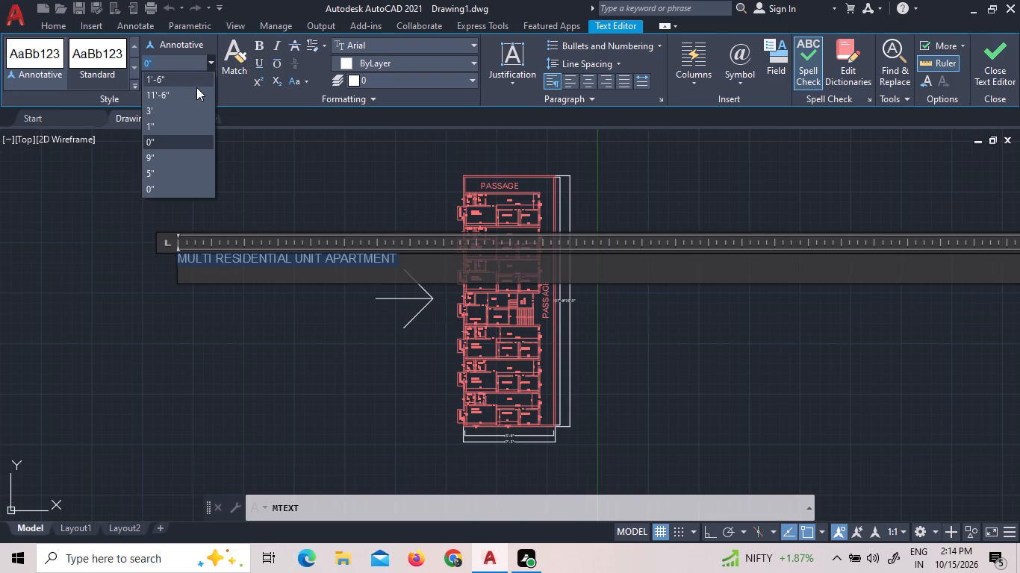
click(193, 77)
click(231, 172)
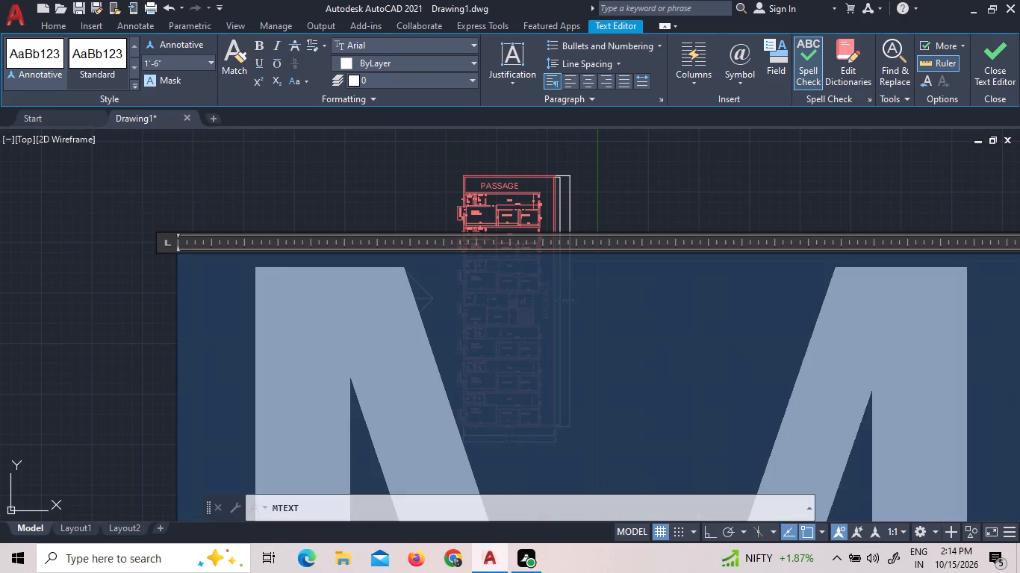
Reopen the "MULTI RESIDENTIAL UNIT APARTMENT" text, set its height to 5', and finish text editing.
triple_click(227, 254)
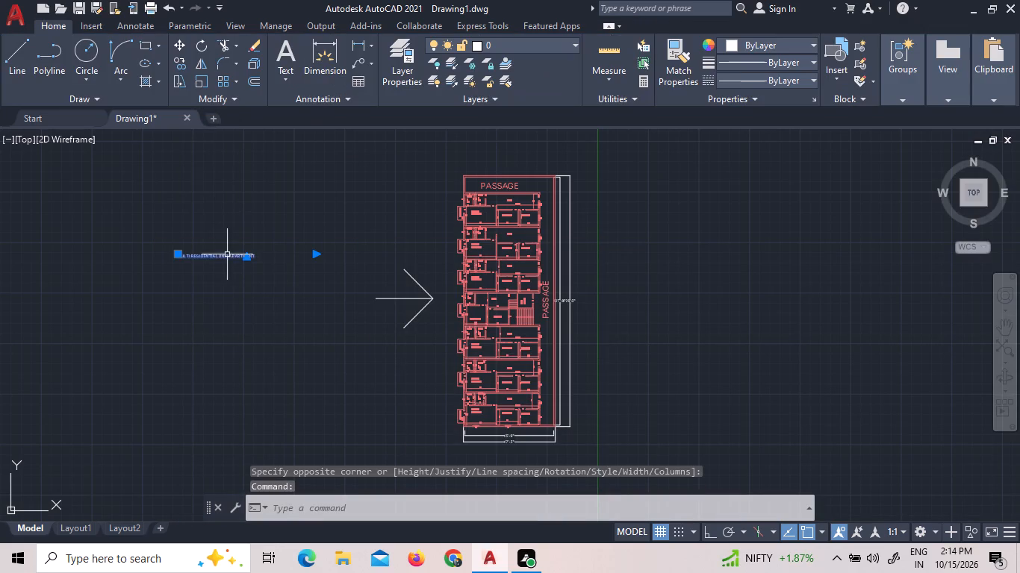
triple_click(227, 254)
double_click(227, 254)
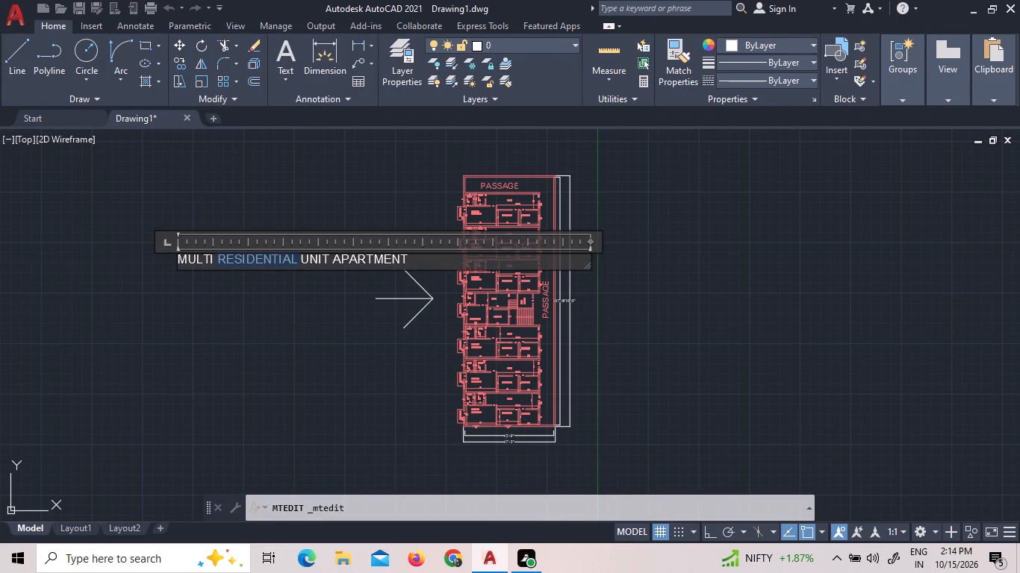
triple_click(418, 264)
click(204, 63)
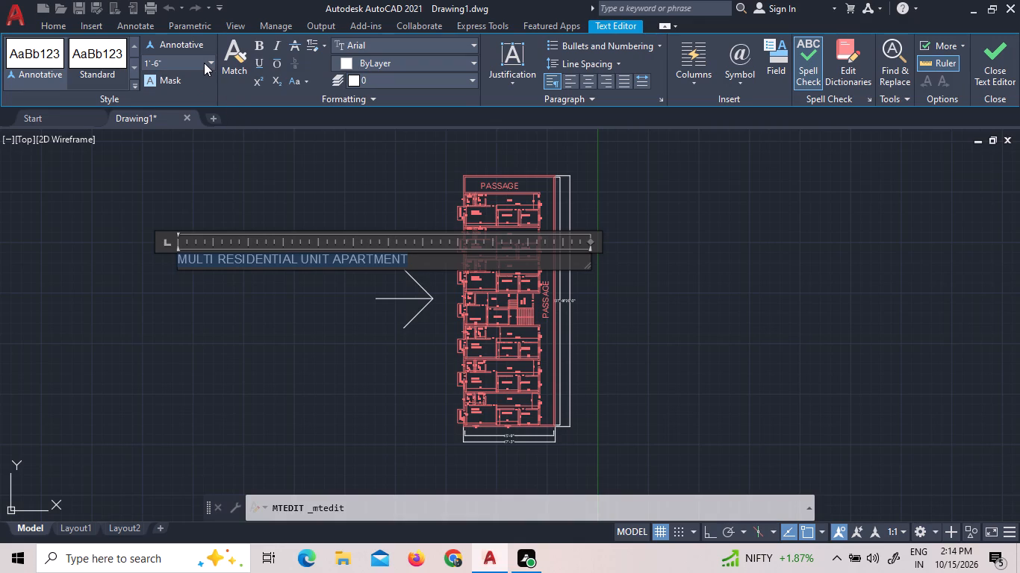
text(5'4)
key(BackSpace)
key(Return)
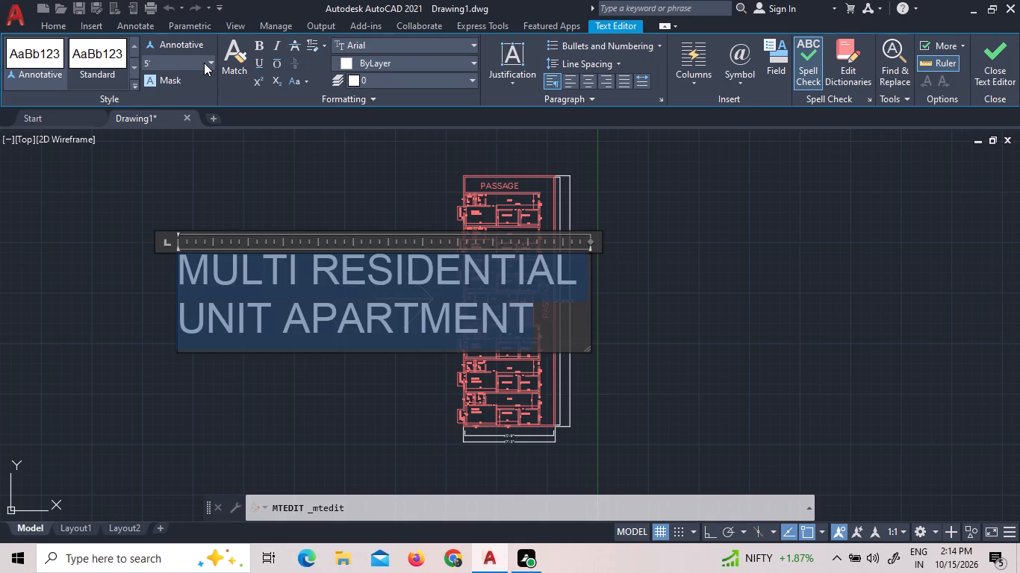
click(279, 175)
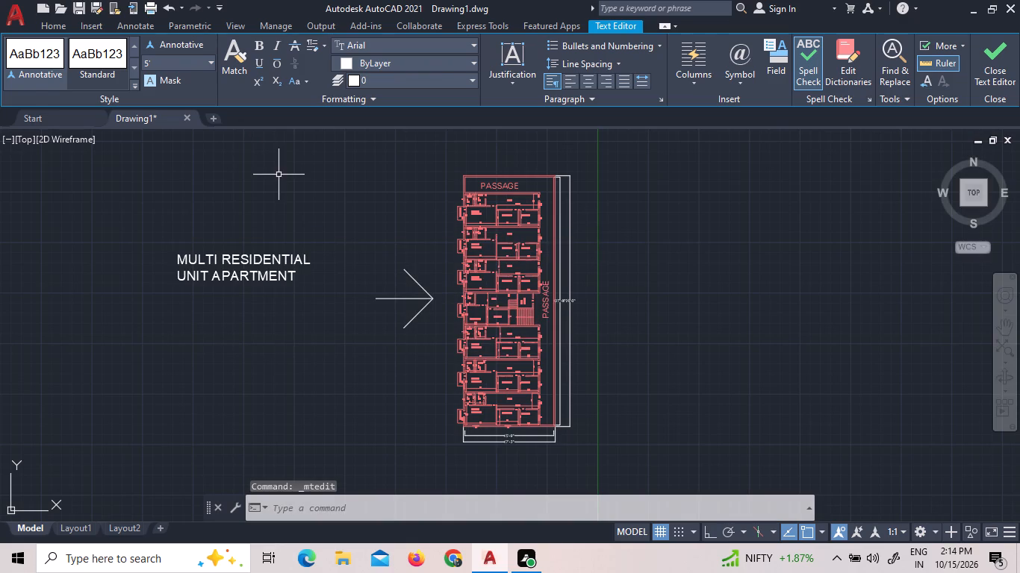
Move the "MULTI RESIDENTIAL UNIT APARTMENT" text southeast so it sits beside the tail of the arrow.
click(290, 282)
right_click(264, 262)
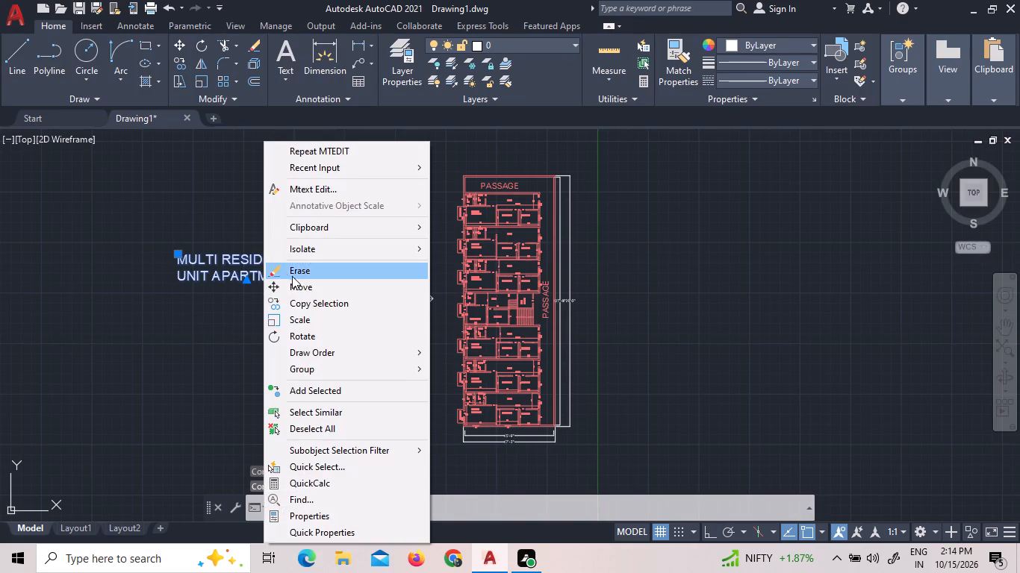
triple_click(297, 293)
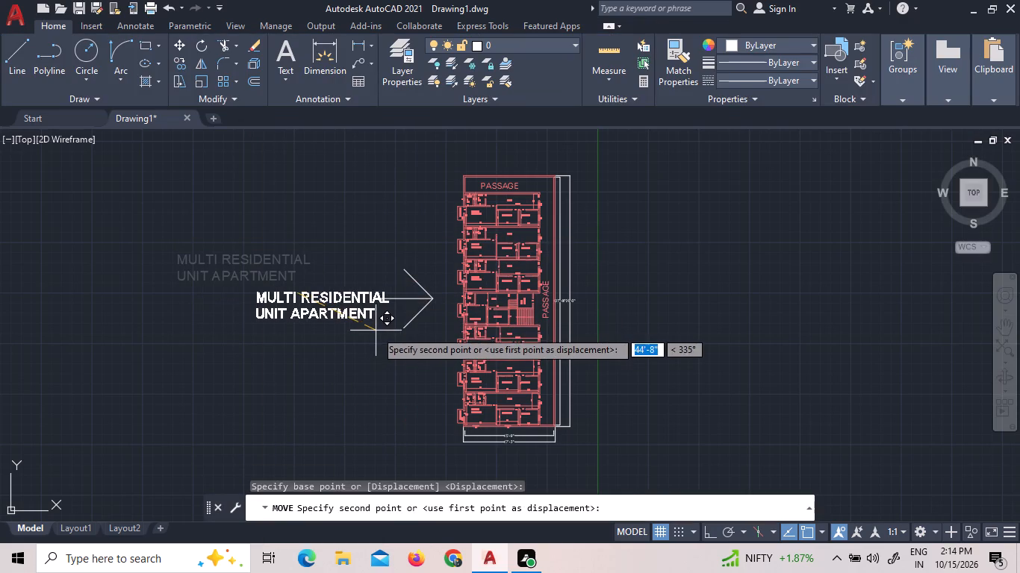
click(361, 319)
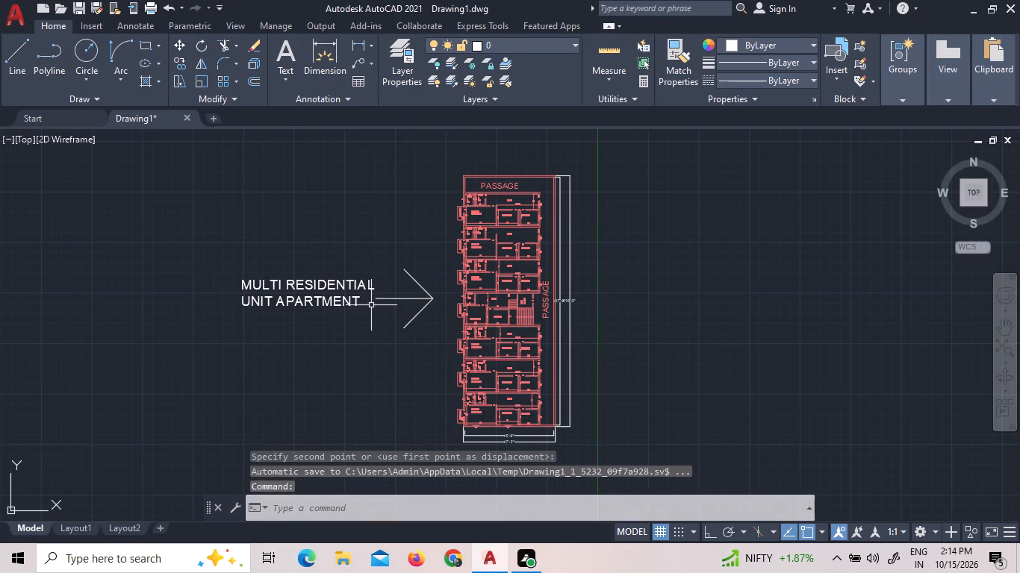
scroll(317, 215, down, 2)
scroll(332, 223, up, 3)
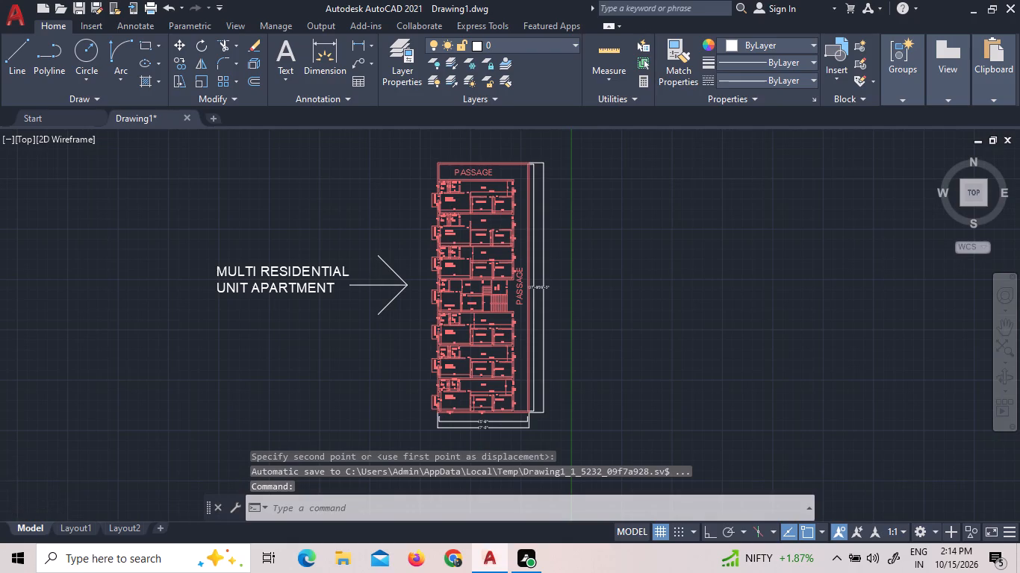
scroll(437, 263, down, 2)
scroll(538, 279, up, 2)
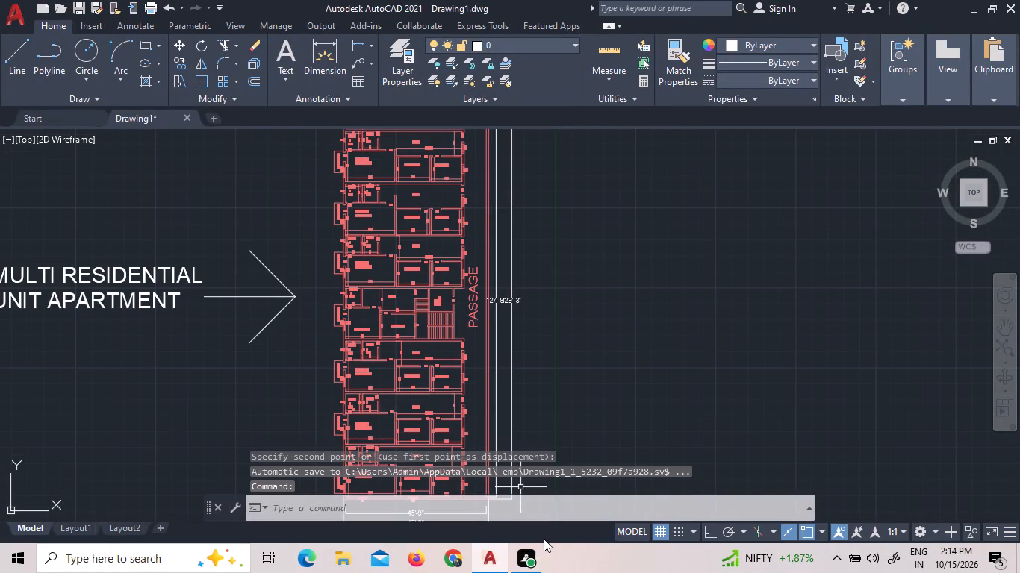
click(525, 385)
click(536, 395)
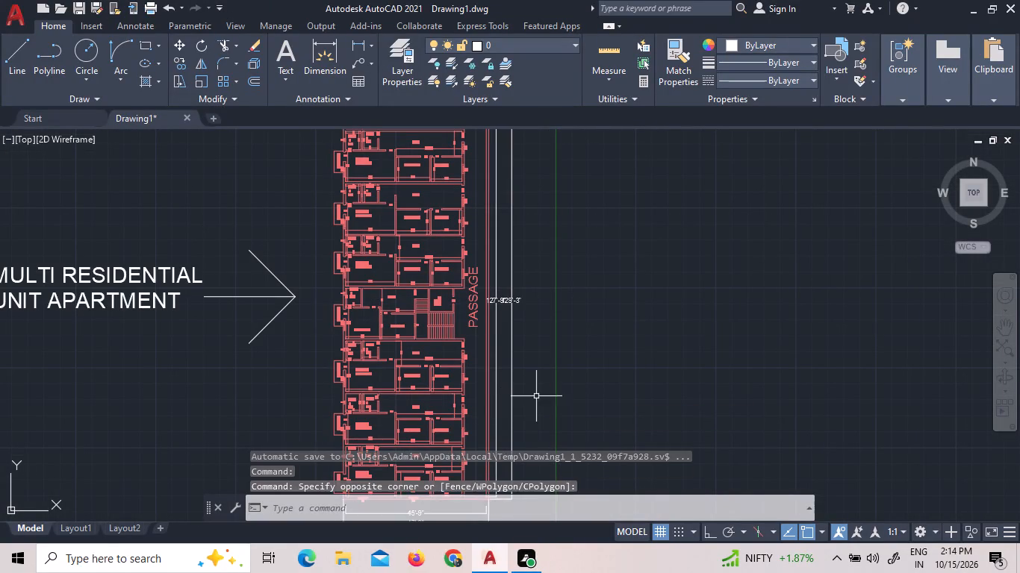
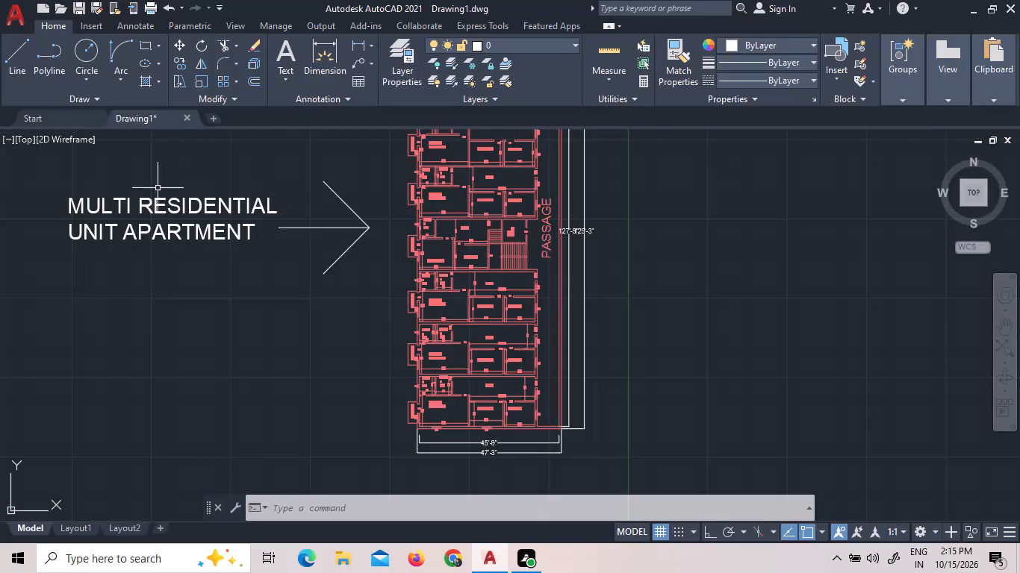
Change the colour of all seven BALCONY labels along the apartment plan to green 88,186,72.
scroll(152, 203, up, 1)
scroll(270, 298, down, 1)
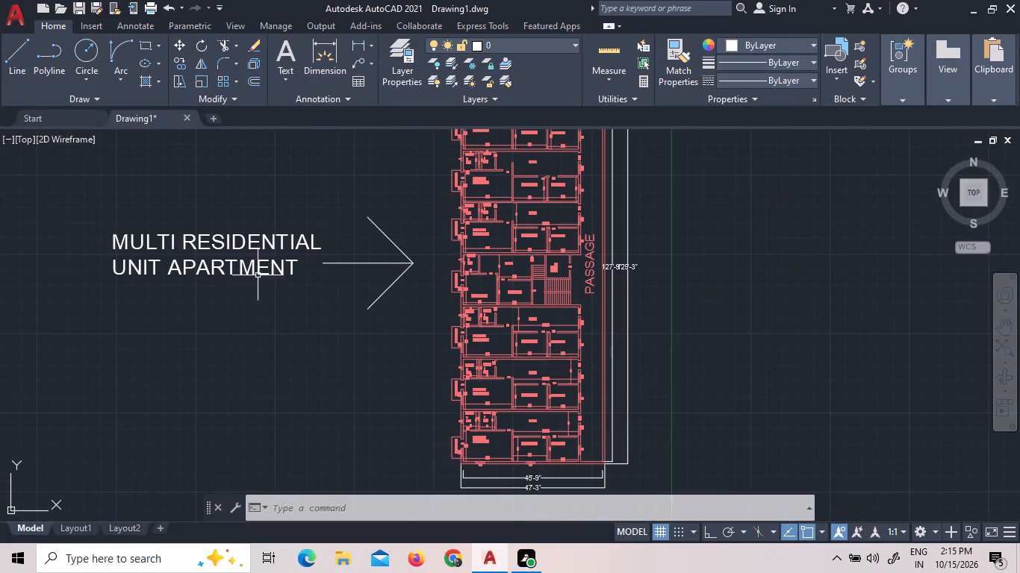
scroll(128, 251, up, 1)
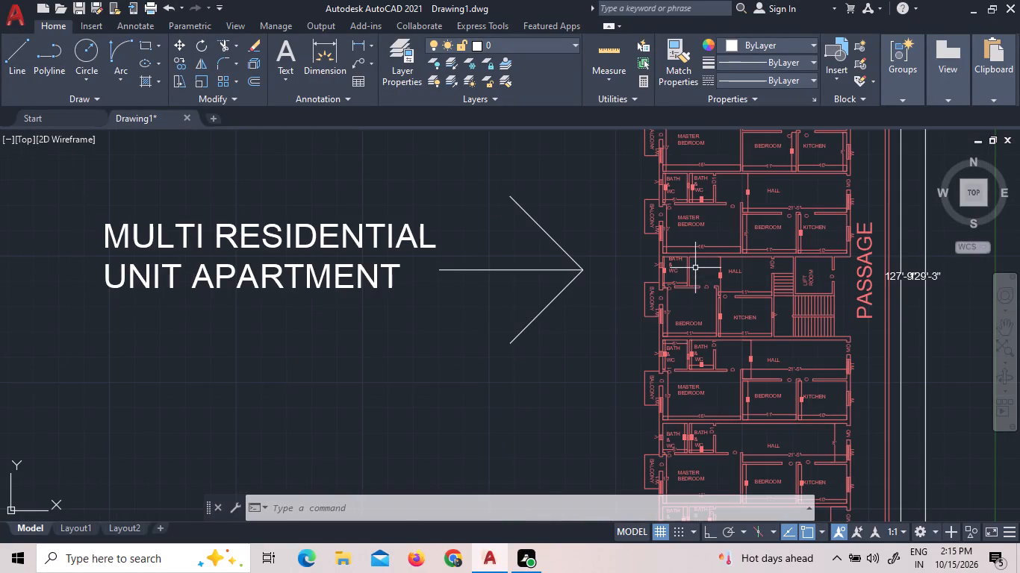
scroll(695, 268, up, 2)
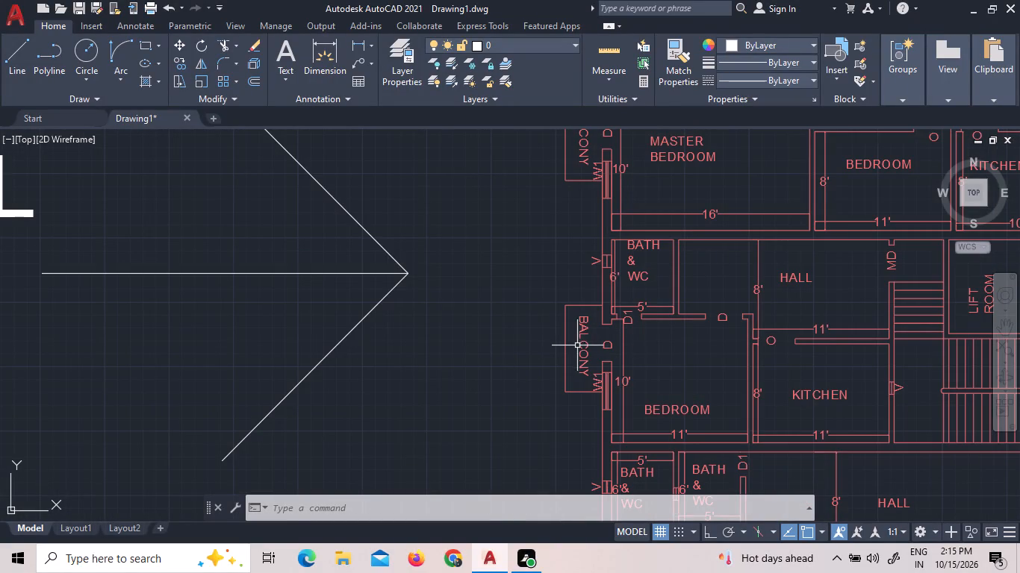
click(582, 348)
scroll(588, 323, down, 3)
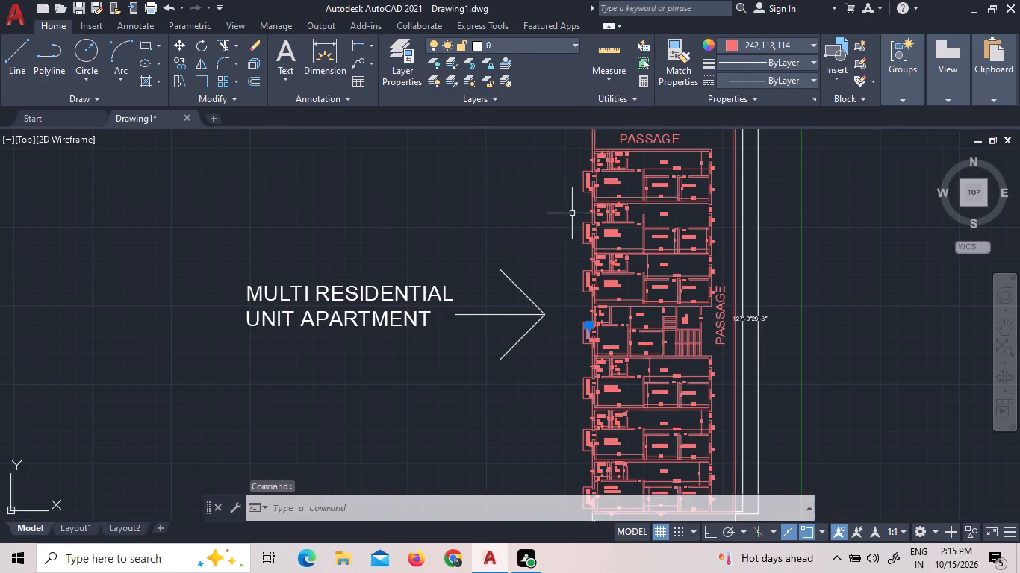
scroll(572, 213, up, 2)
click(613, 378)
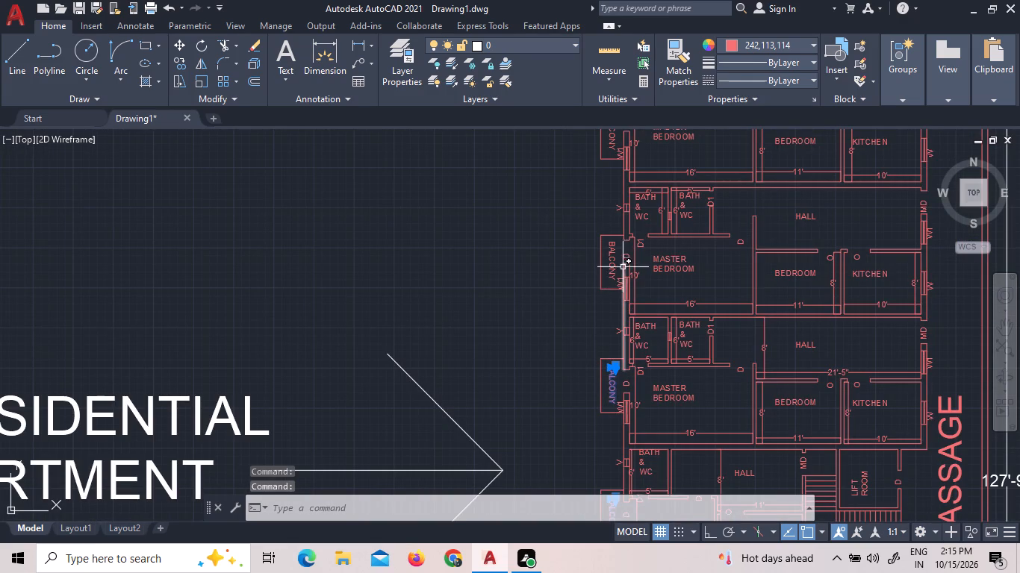
click(612, 254)
scroll(656, 352, down, 2)
scroll(635, 259, up, 4)
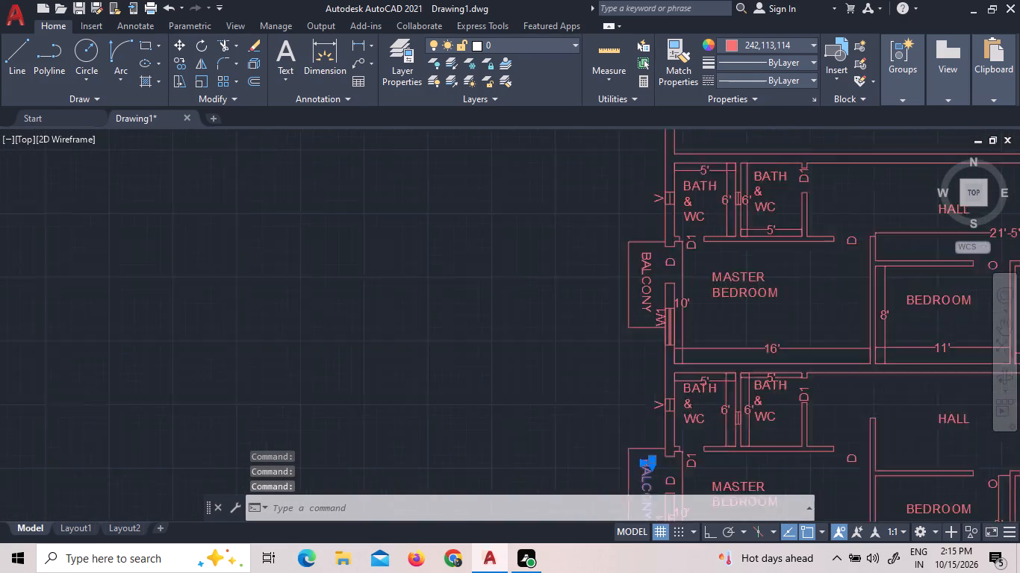
click(650, 269)
scroll(650, 269, down, 5)
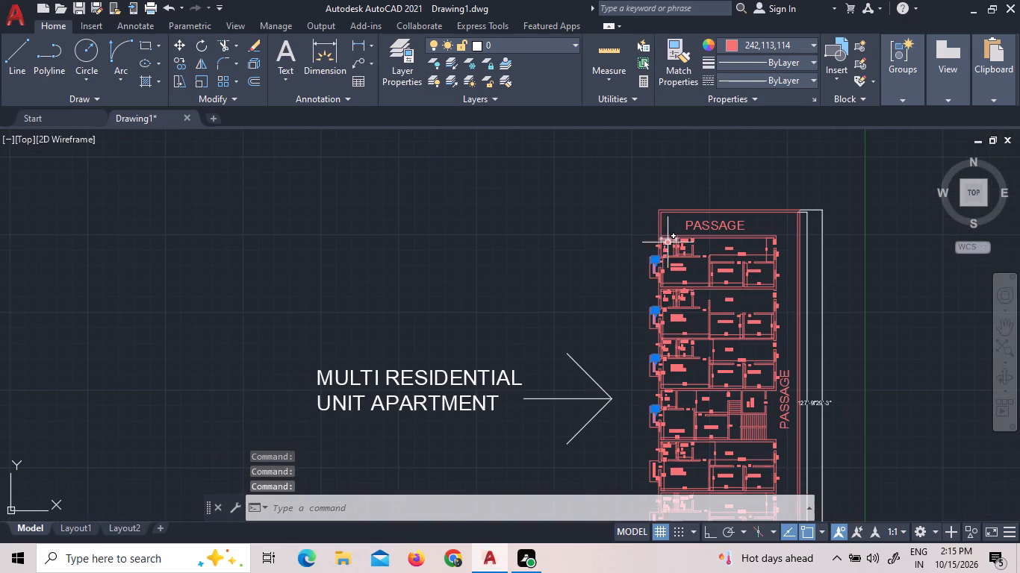
scroll(669, 408, down, 3)
scroll(666, 446, up, 6)
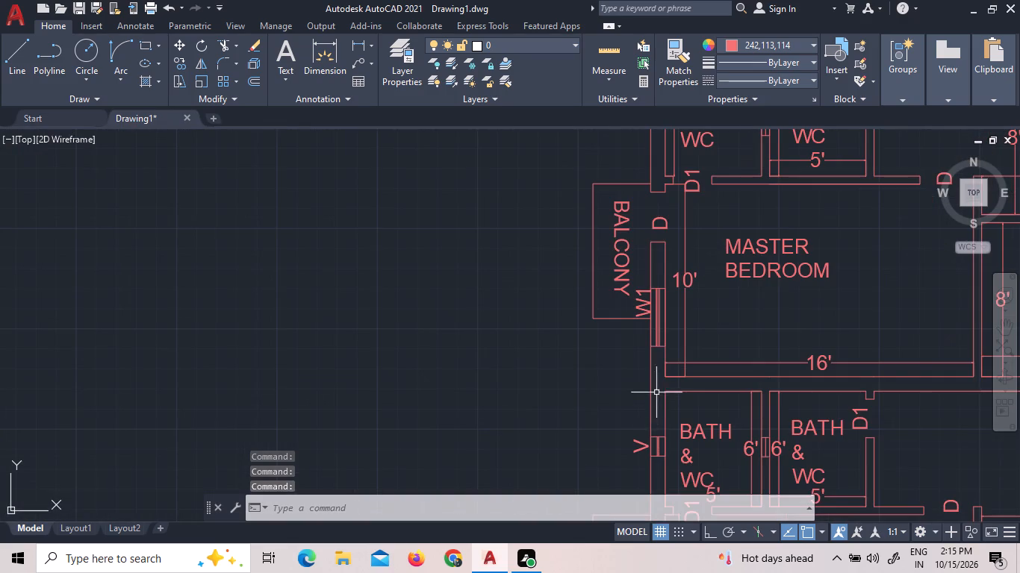
click(620, 229)
scroll(623, 233, down, 4)
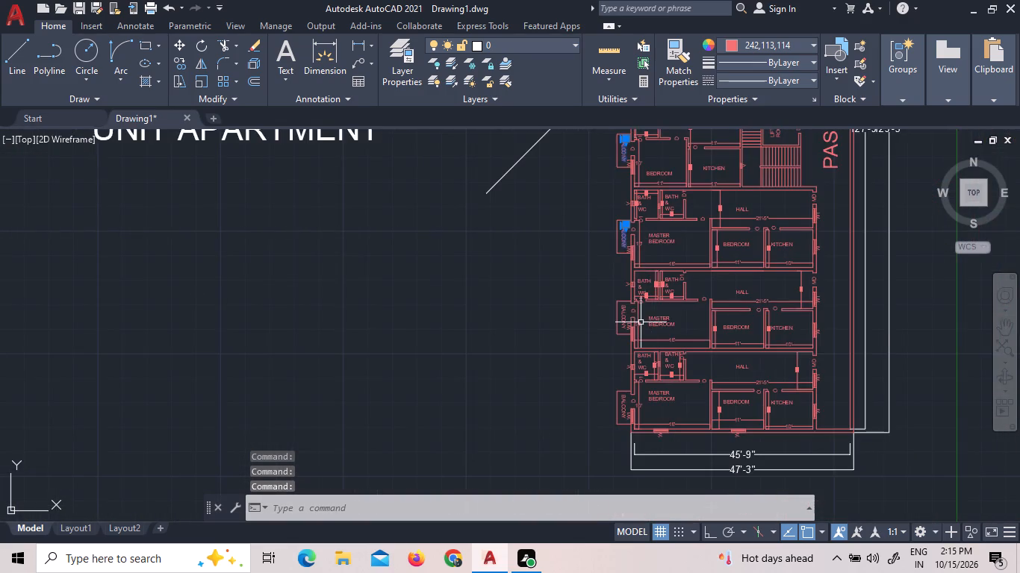
scroll(641, 322, up, 3)
click(594, 296)
scroll(607, 274, down, 3)
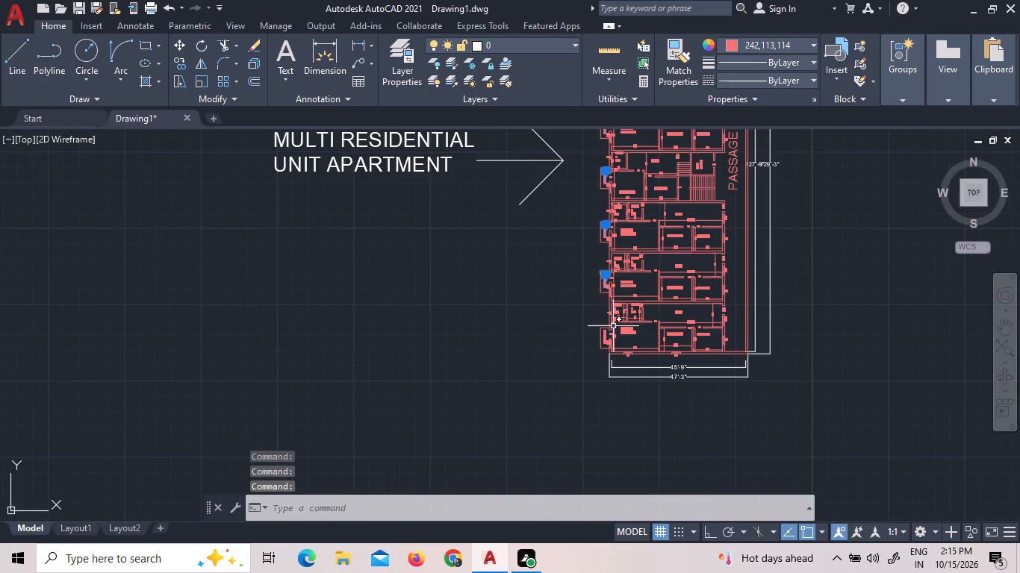
scroll(610, 343, up, 3)
click(594, 330)
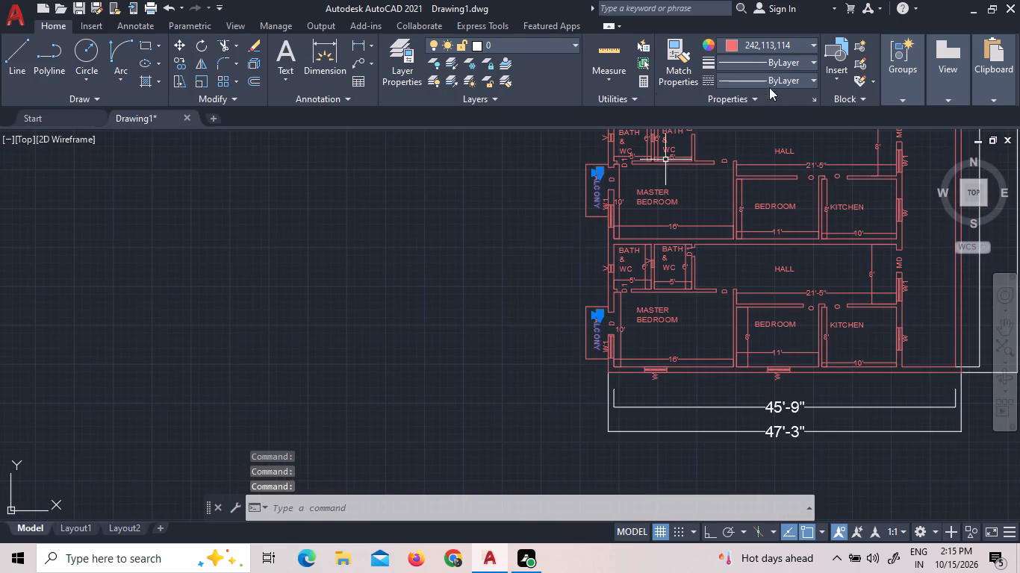
click(806, 45)
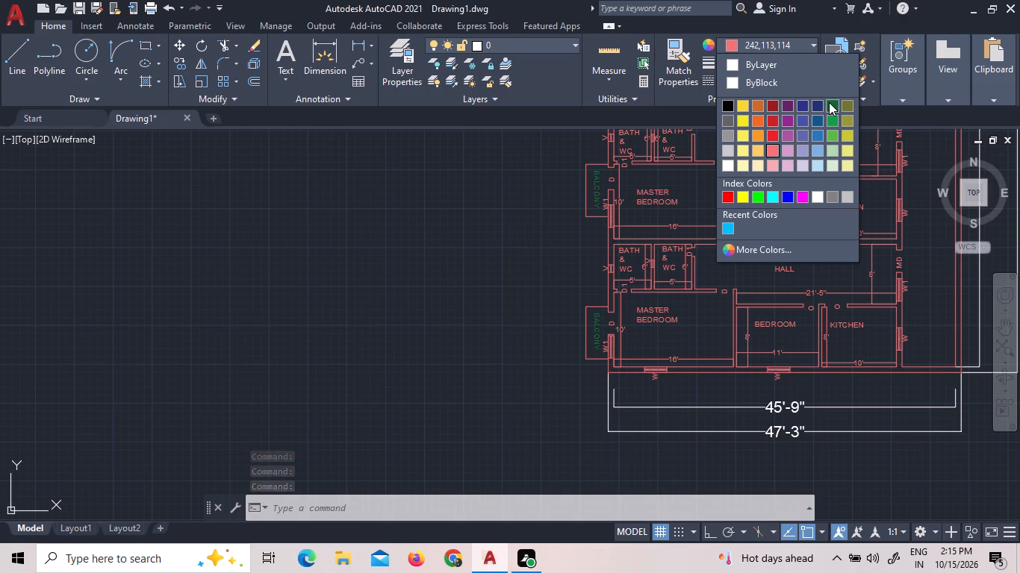
click(835, 140)
Change both PASSAGE labels, beside the stairs and along the plan's upper edge, to green 88,186,72.
scroll(733, 422, down, 2)
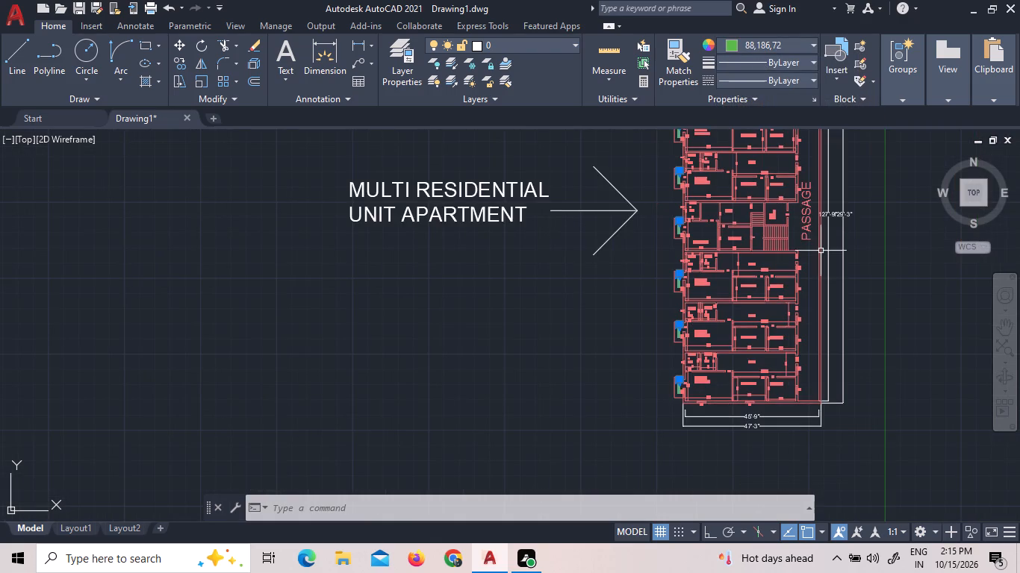
scroll(826, 161, up, 3)
click(780, 226)
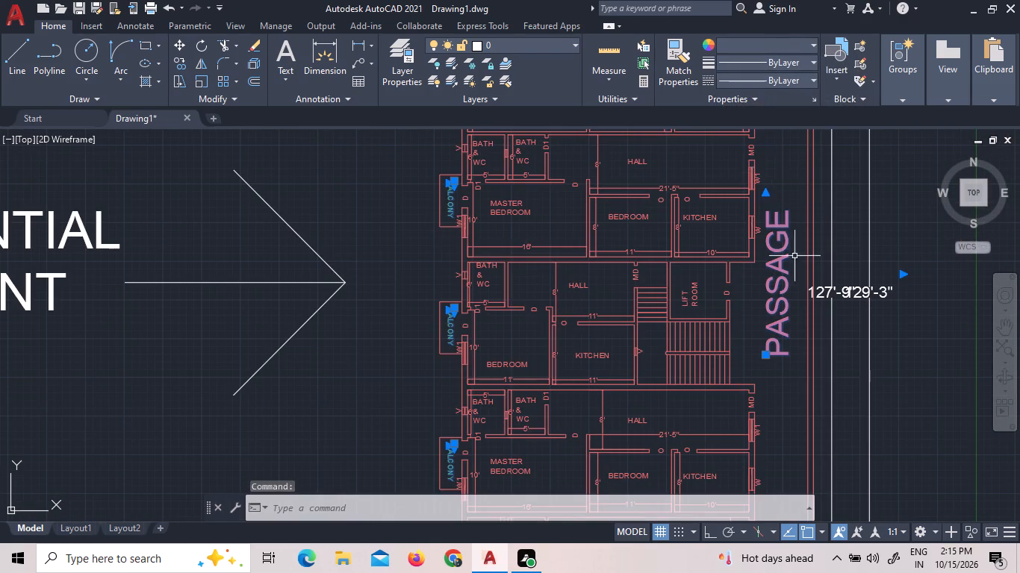
scroll(802, 316, down, 4)
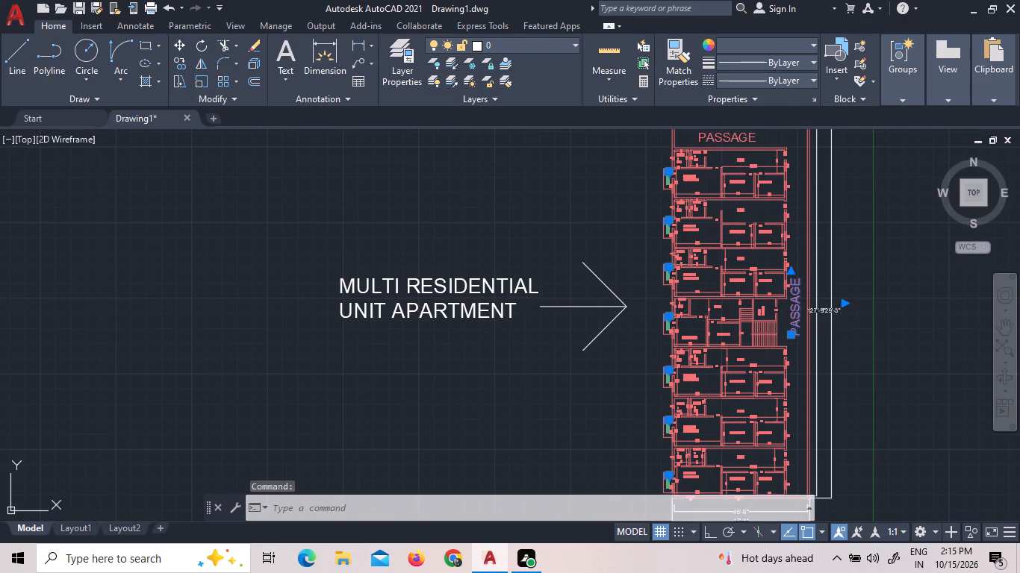
click(731, 138)
click(785, 47)
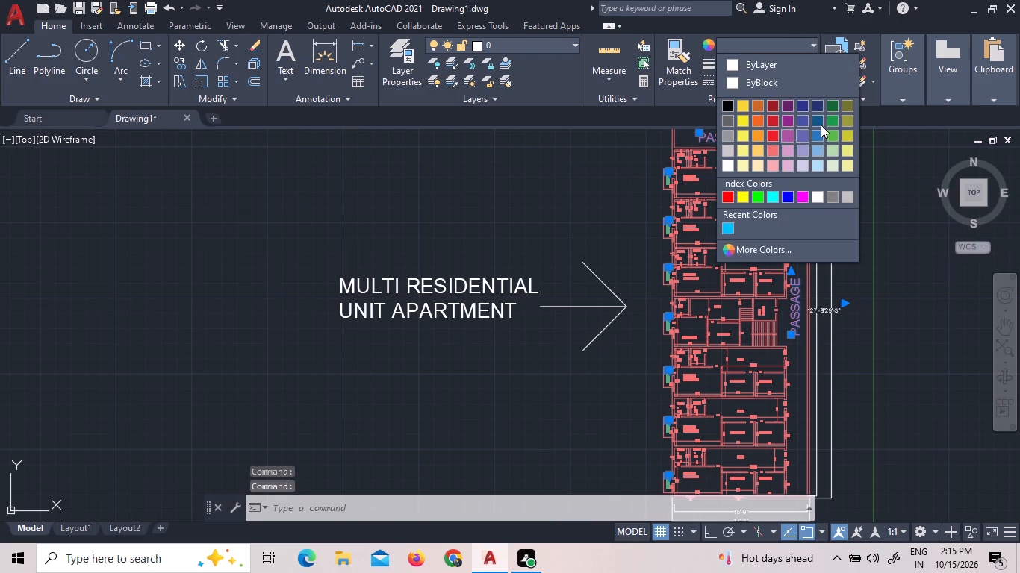
click(831, 133)
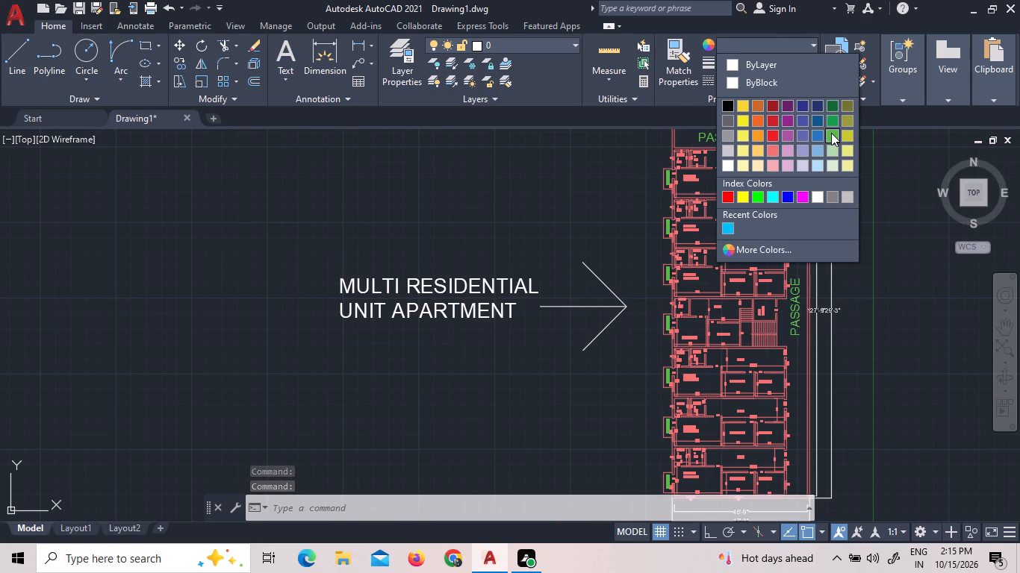
click(898, 198)
click(895, 221)
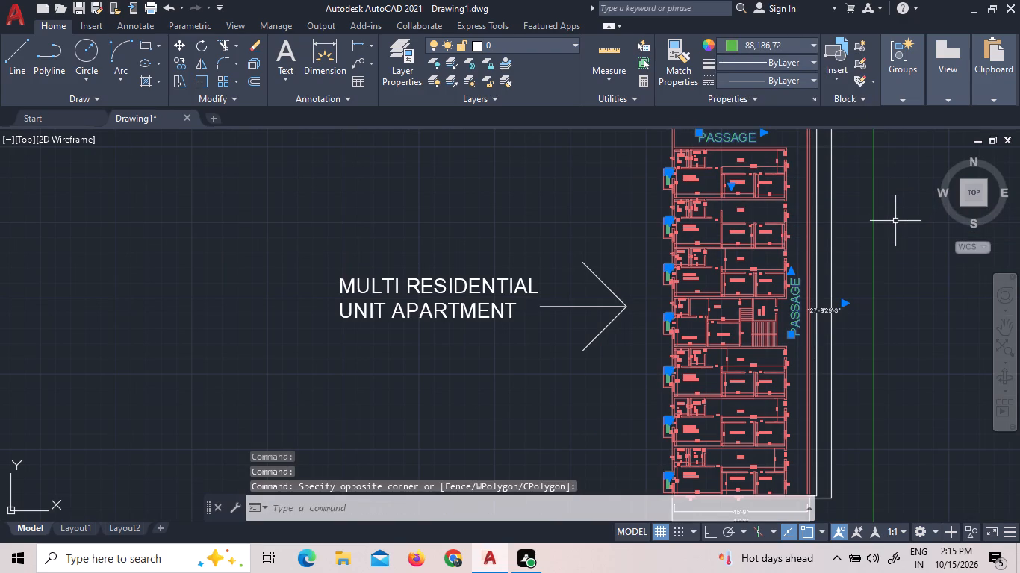
Examine the label colours and dimensions across the whole apartment plan.
scroll(895, 221, down, 3)
scroll(831, 264, up, 4)
scroll(819, 297, down, 4)
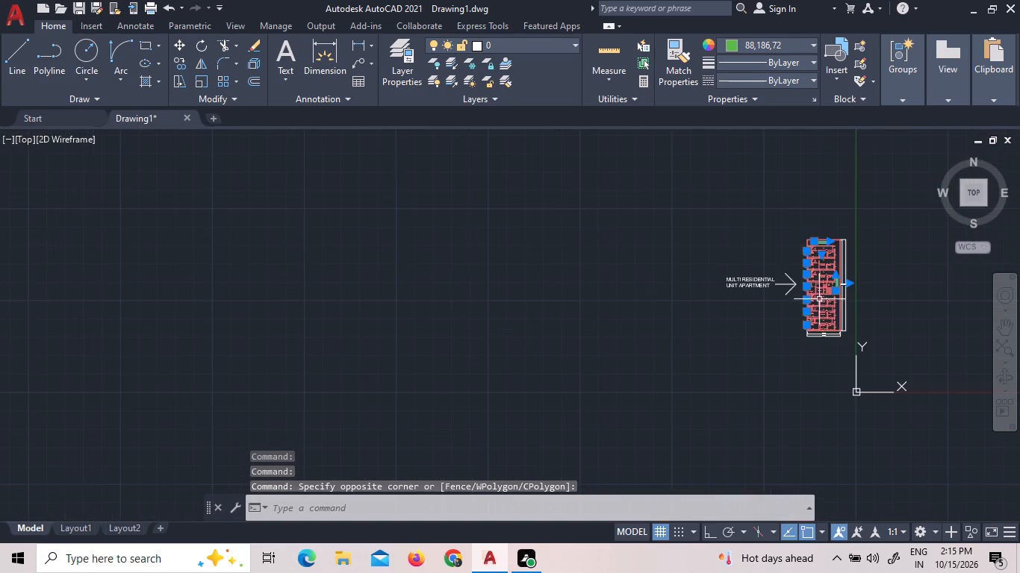
scroll(840, 360, up, 3)
scroll(771, 243, up, 3)
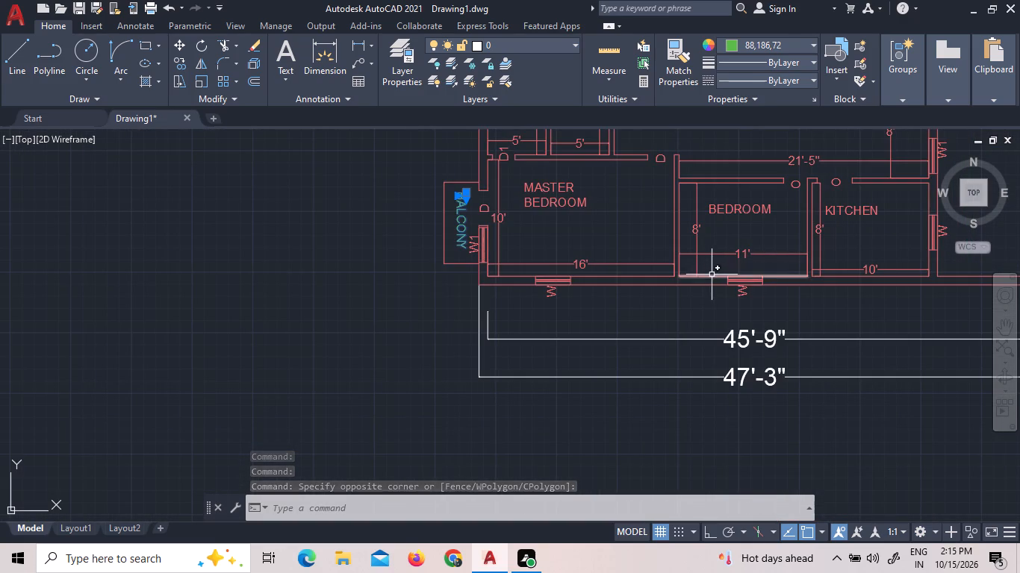
scroll(688, 306, down, 4)
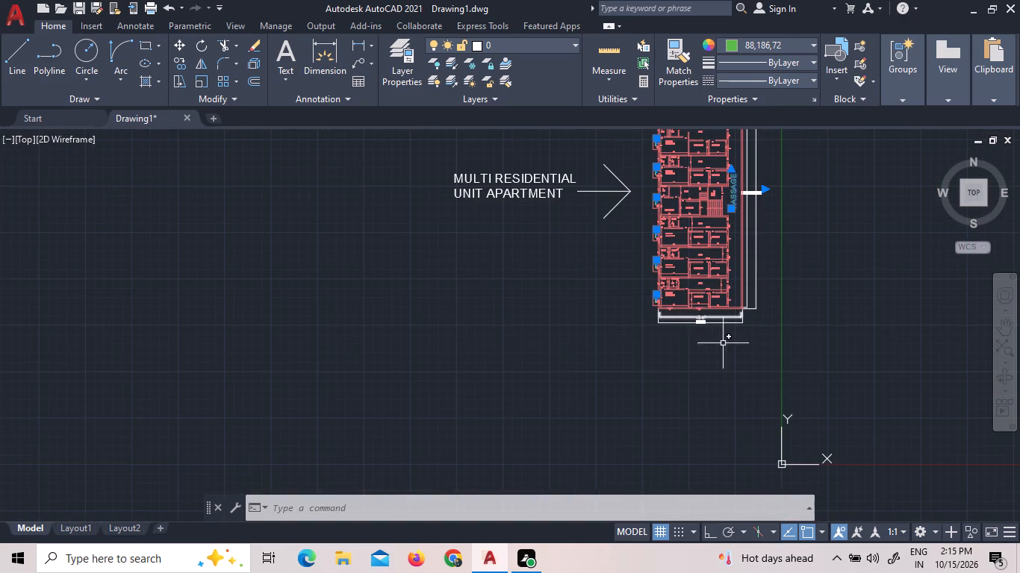
scroll(724, 345, down, 1)
scroll(694, 187, up, 2)
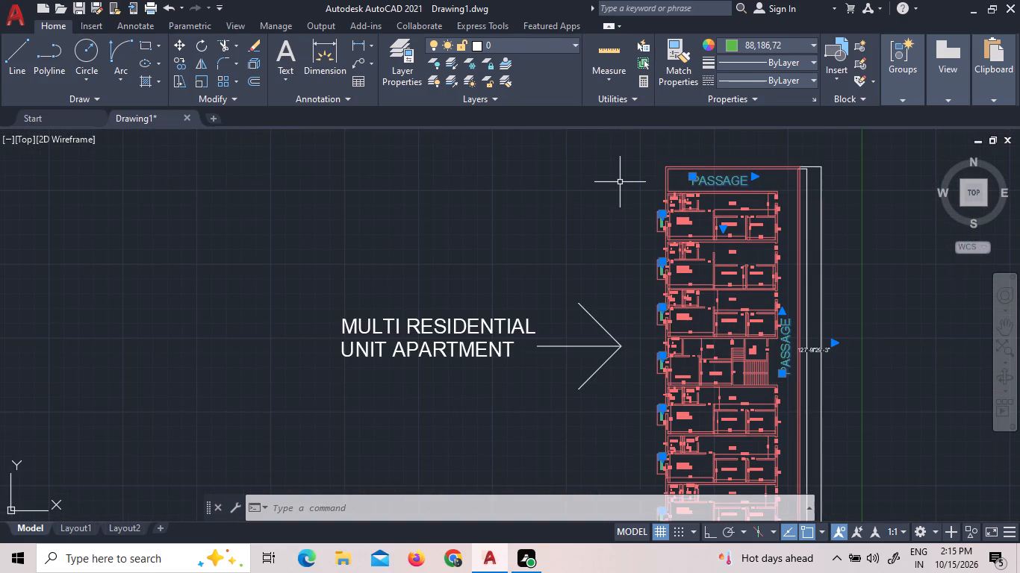
scroll(614, 180, down, 1)
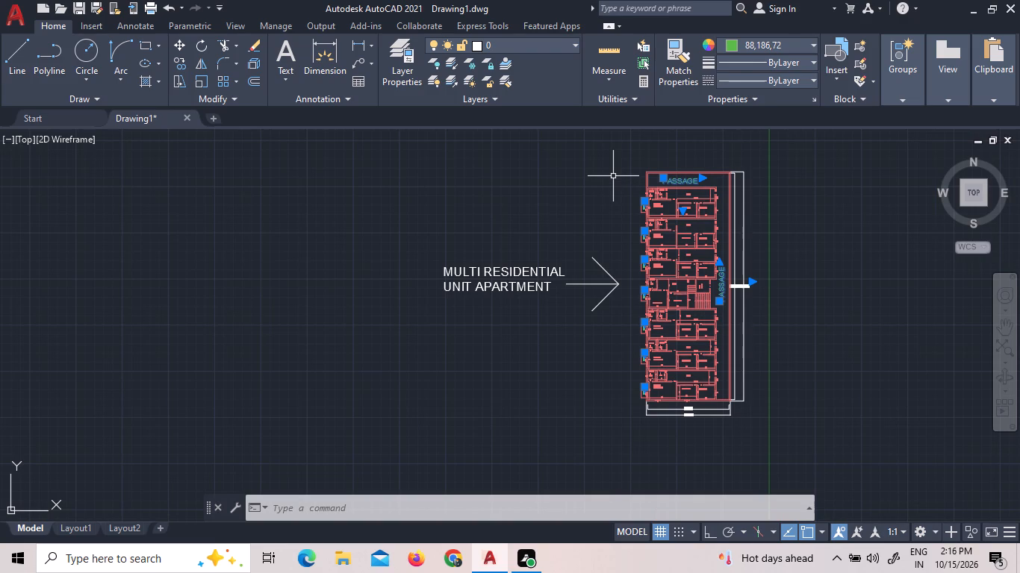
scroll(789, 206, down, 1)
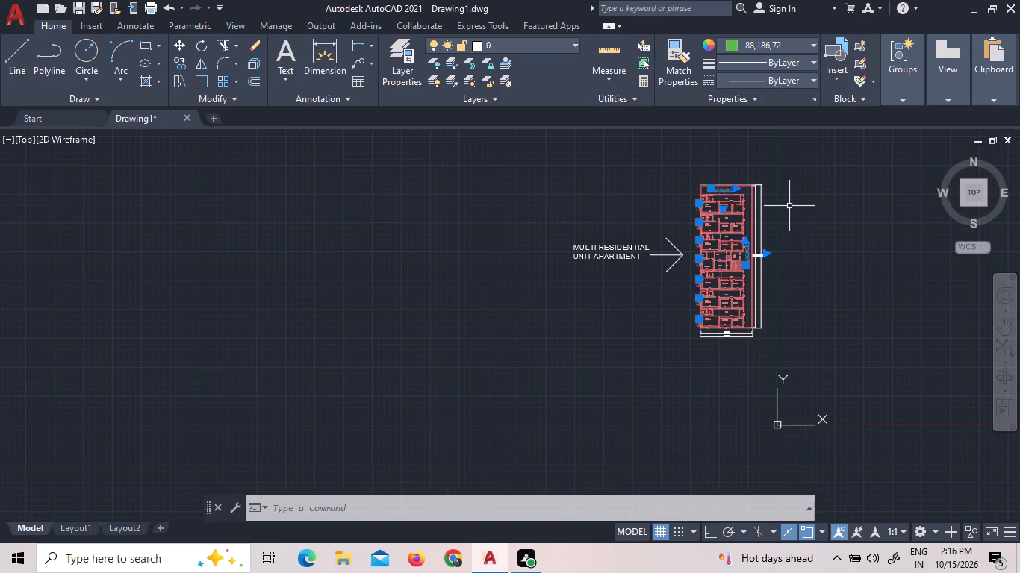
Draw a vertical line about 26'-1" long with Ortho on, in the empty space east of the plan's upper part.
middle_drag(809, 194, 597, 213)
scroll(579, 216, up, 2)
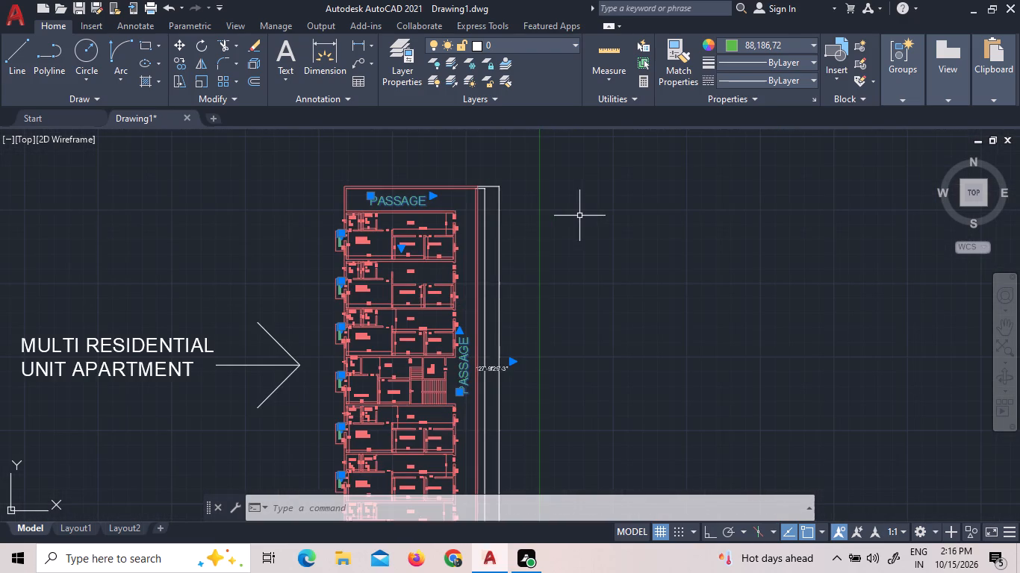
click(16, 58)
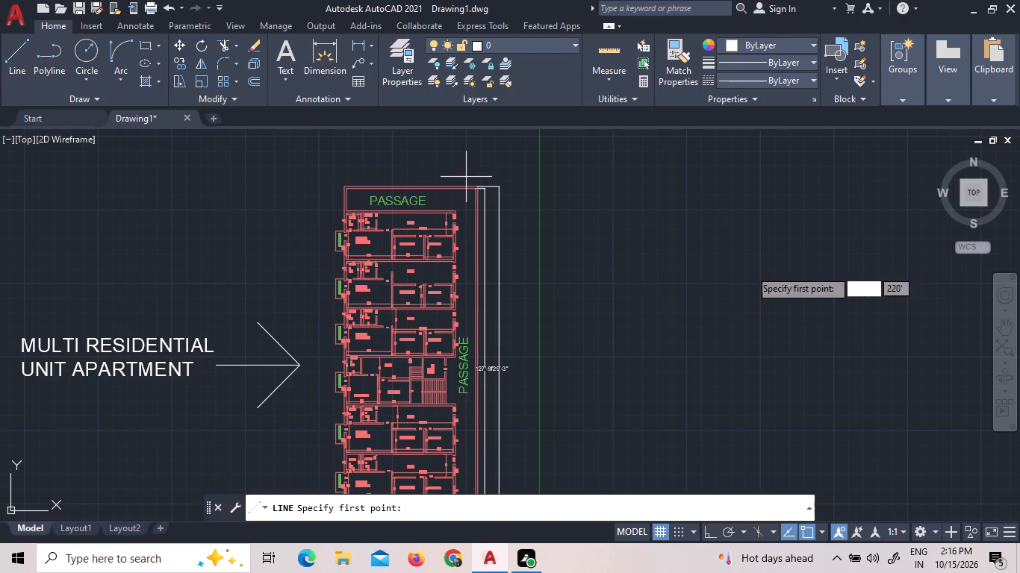
click(586, 232)
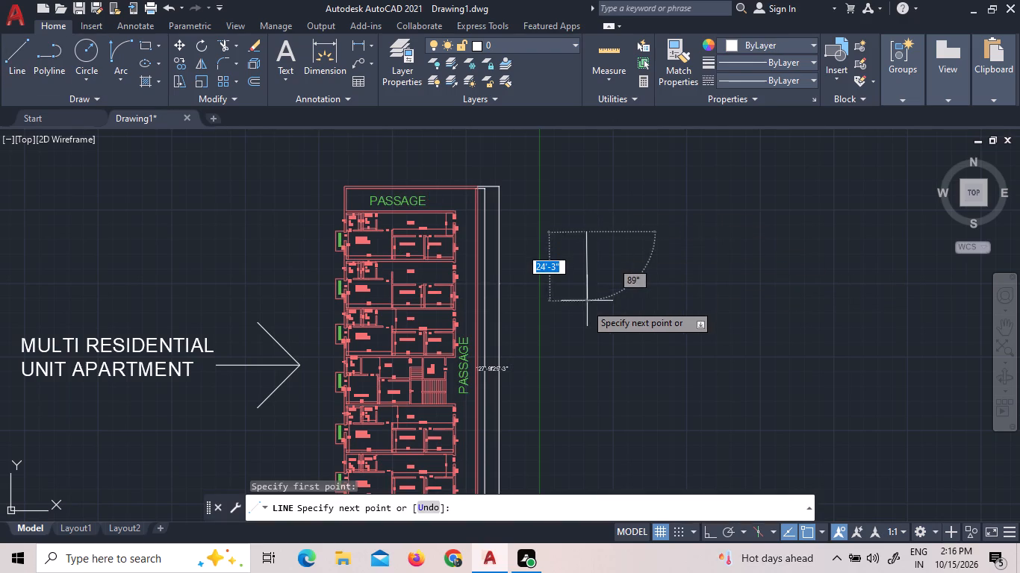
key(F8)
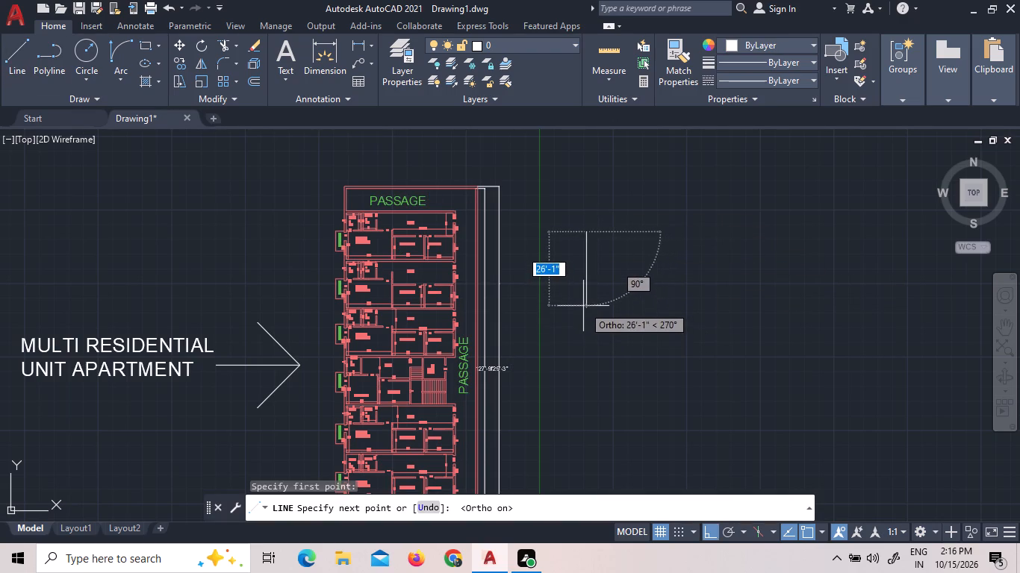
click(583, 305)
right_click(577, 235)
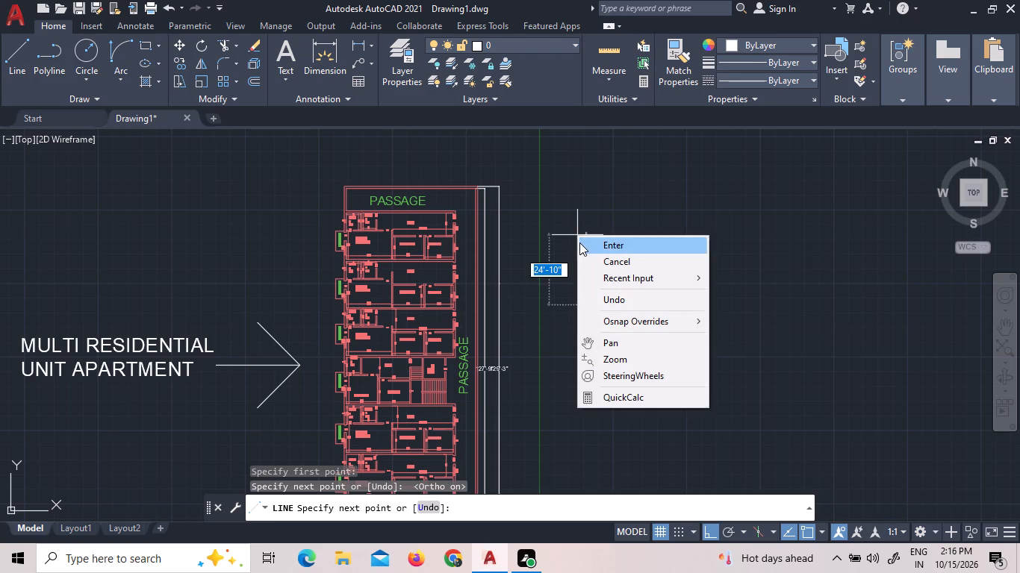
click(579, 242)
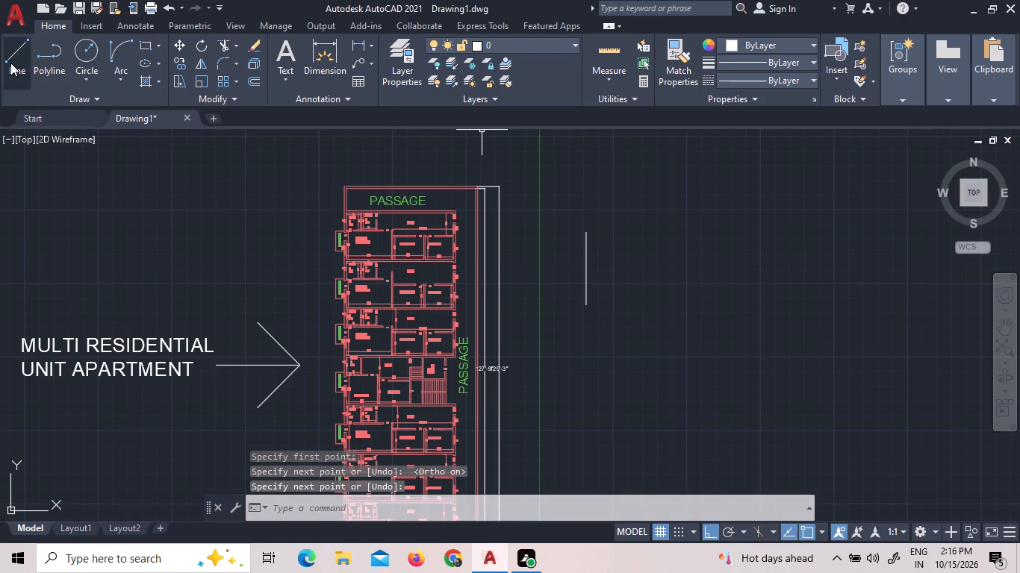
Draw a short diagonal line with Ortho off from the vertical line's upper endpoint down to the left, as half an arrowhead.
click(10, 63)
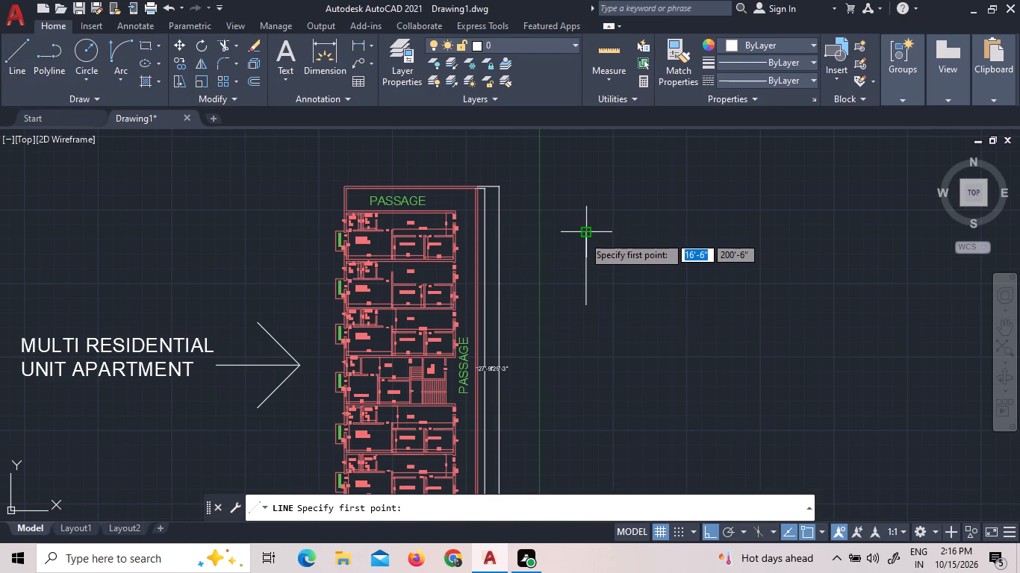
click(583, 236)
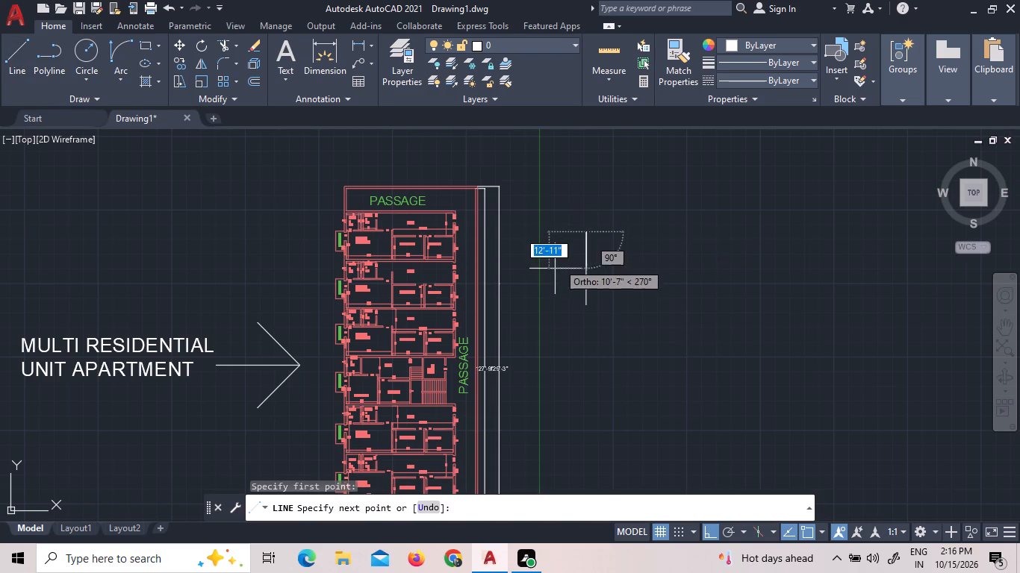
key(F8)
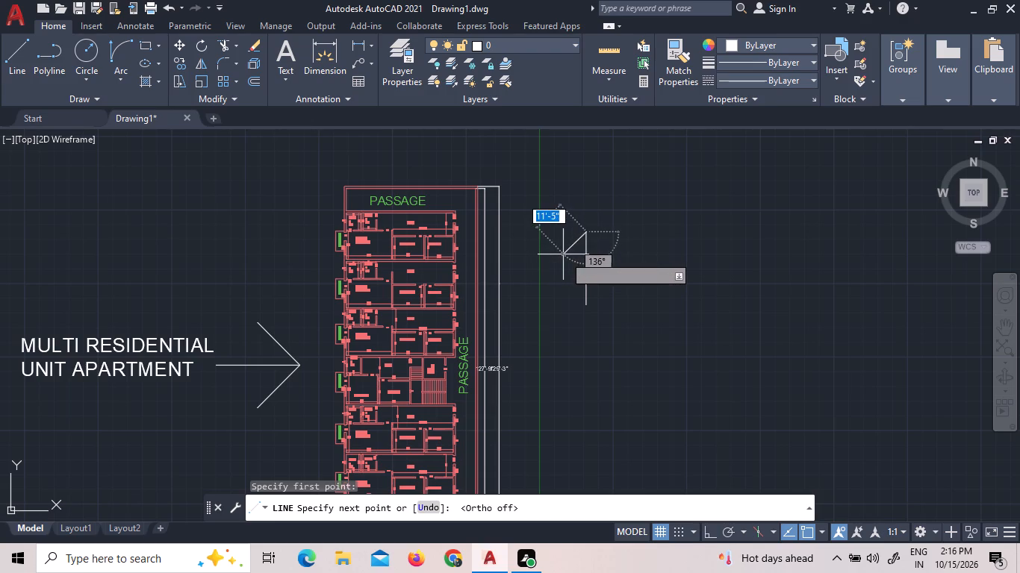
click(565, 259)
right_click(565, 259)
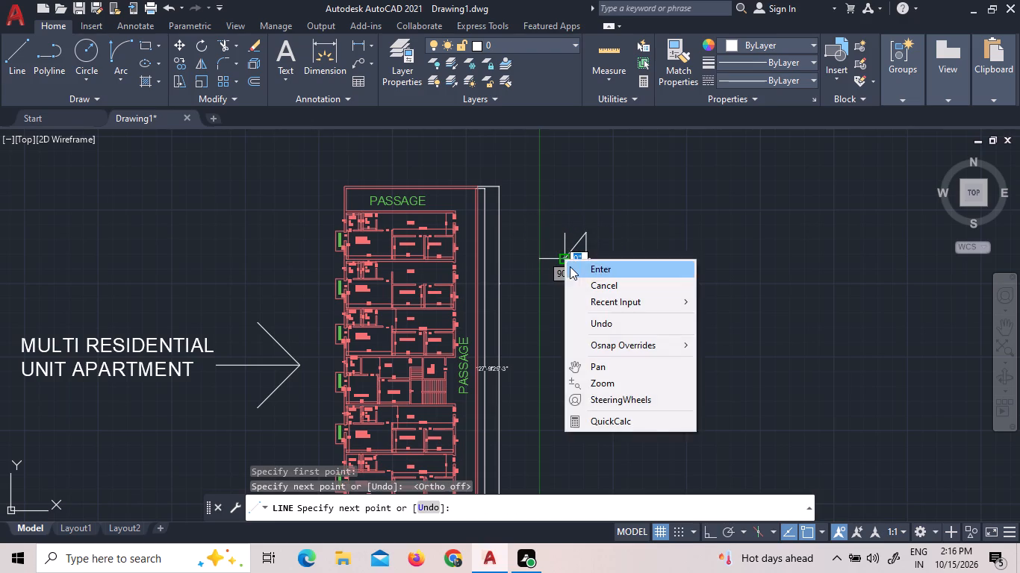
click(570, 266)
Mirror the diagonal arrowhead line about the vertical line, keeping the original, to complete the upward arrow.
click(573, 250)
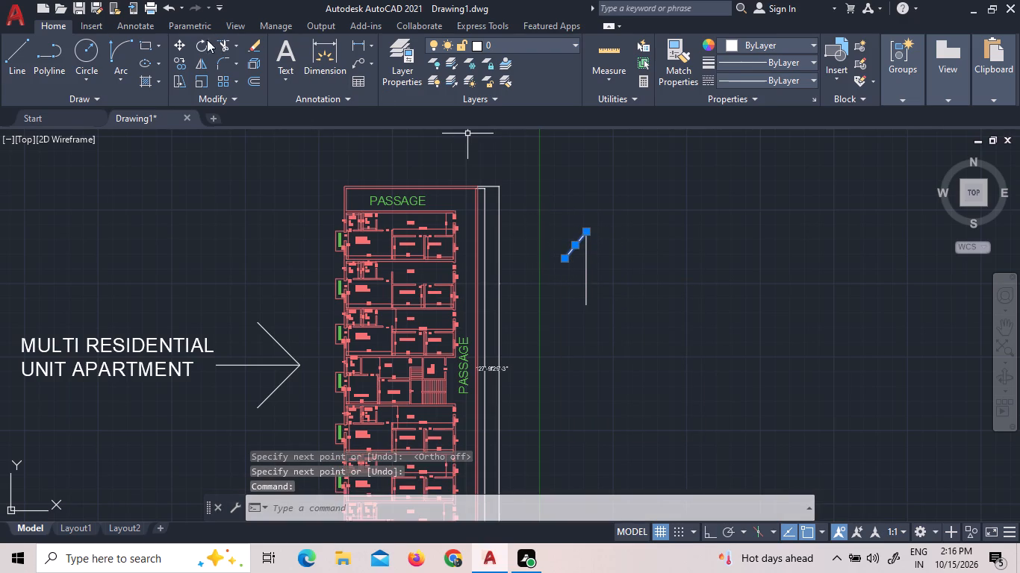
click(207, 59)
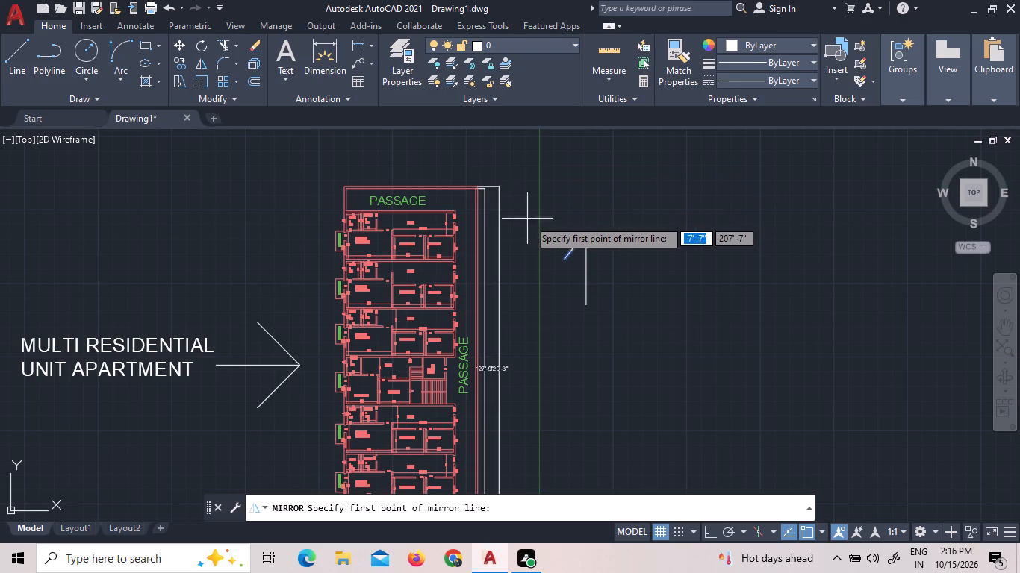
click(588, 233)
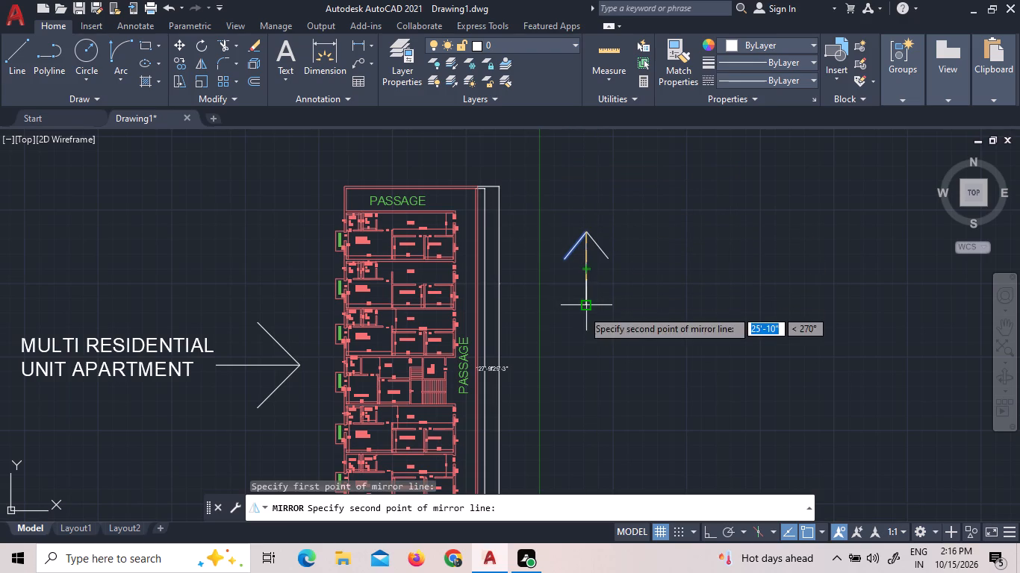
scroll(582, 303, up, 2)
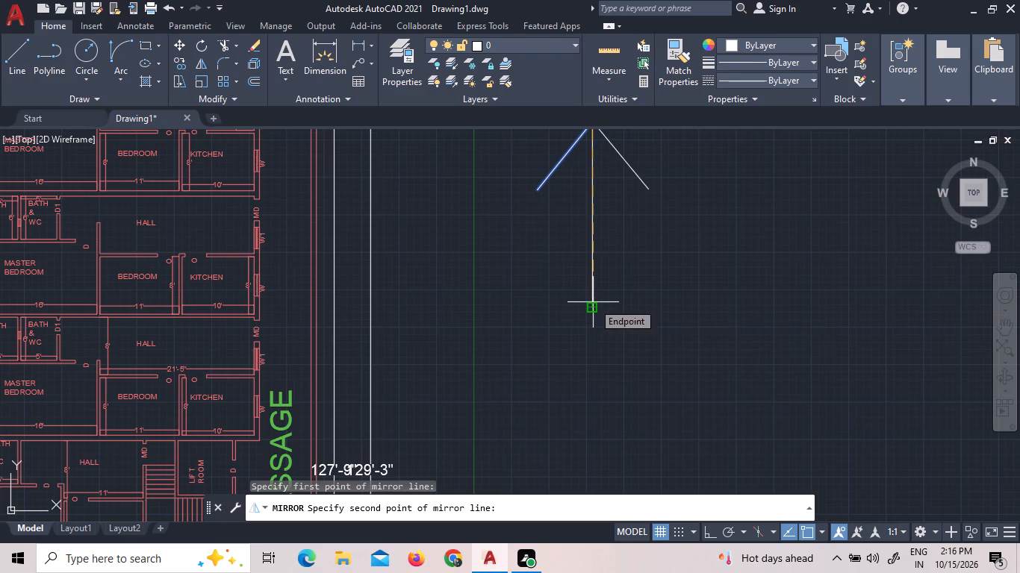
click(593, 302)
drag(608, 352, 593, 302)
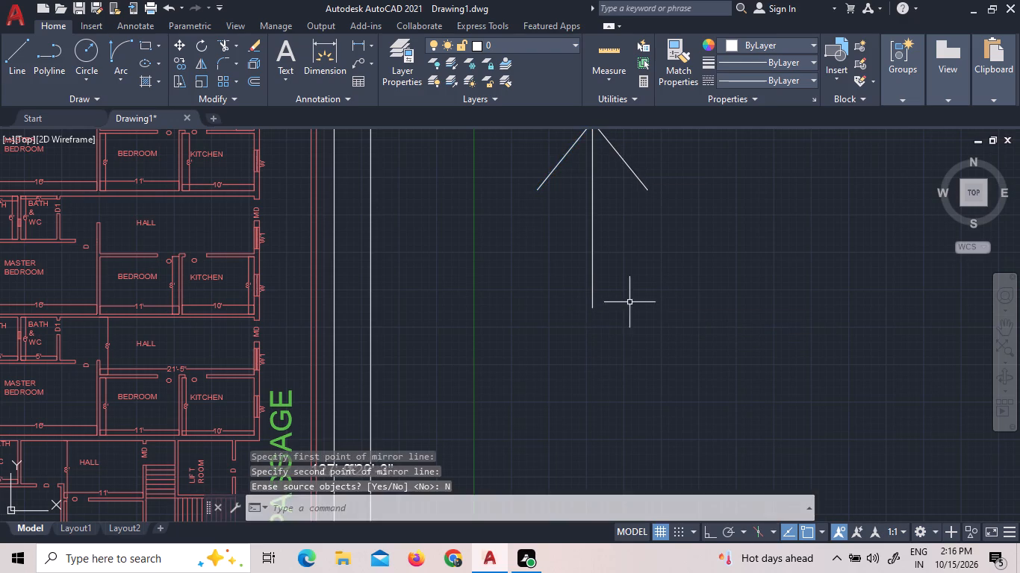
Add the multiline text NORTH EAST above the upward arrow.
scroll(660, 295, down, 3)
scroll(657, 166, down, 1)
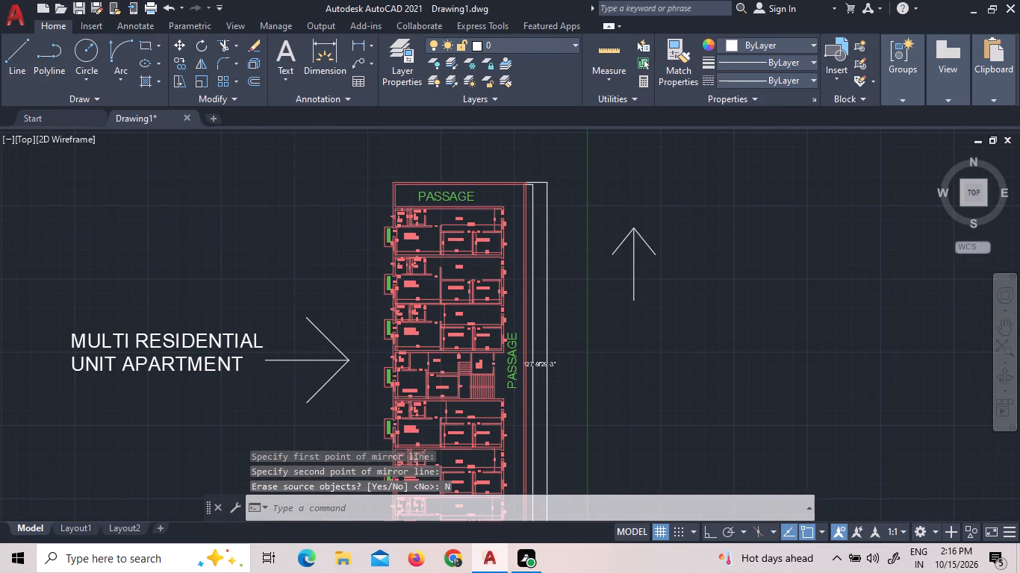
middle_drag(663, 157, 639, 224)
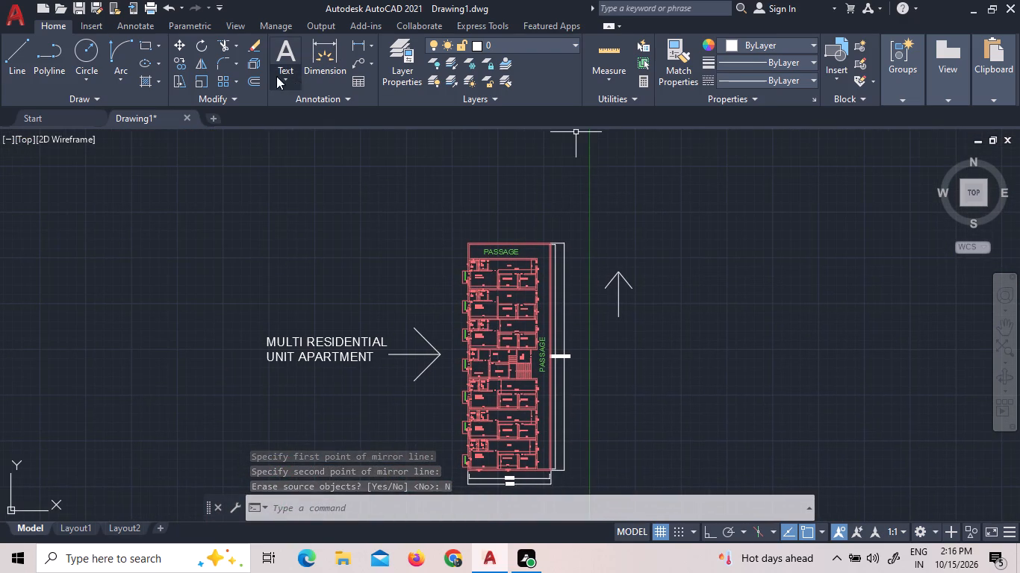
click(295, 53)
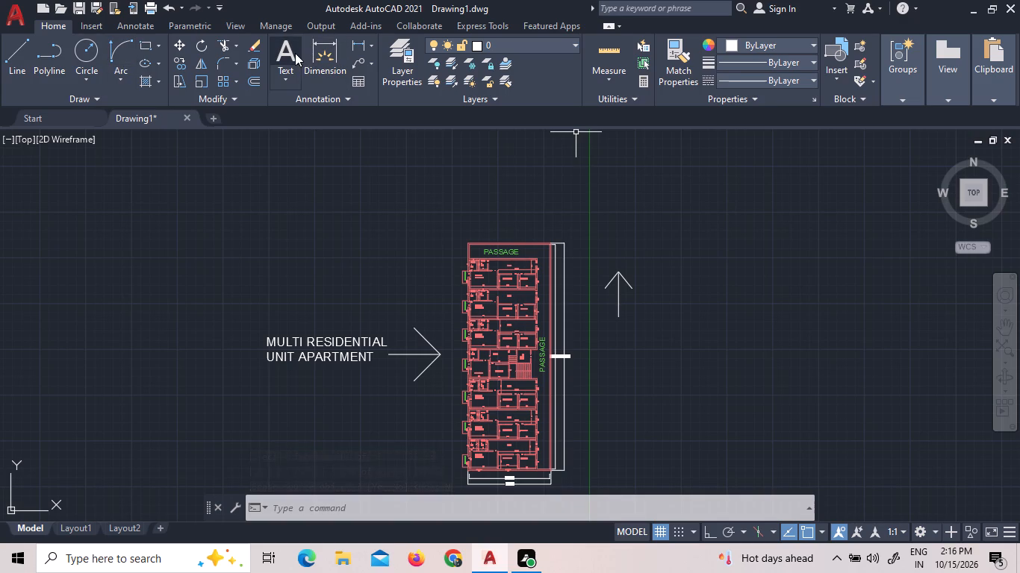
click(591, 226)
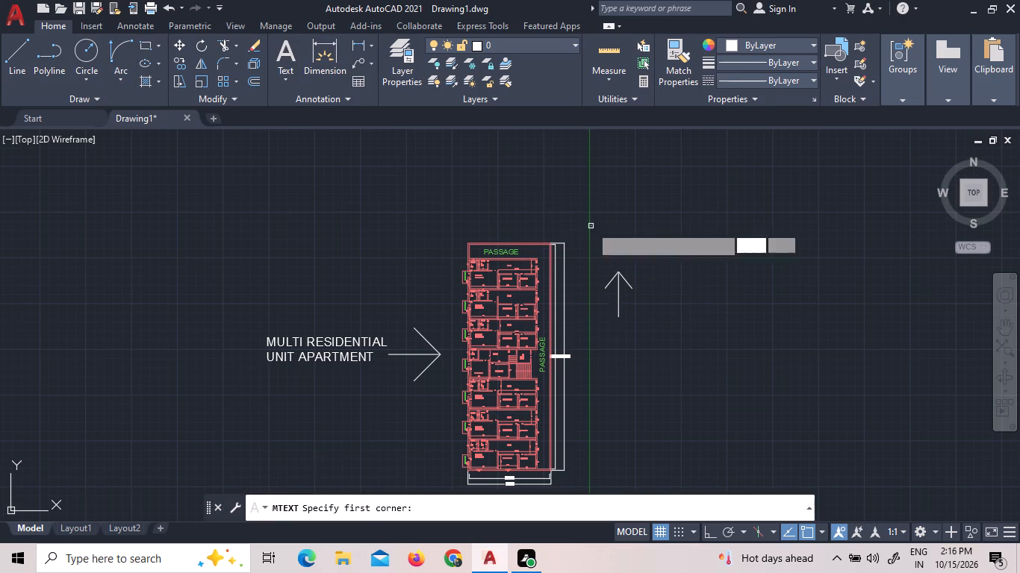
click(680, 272)
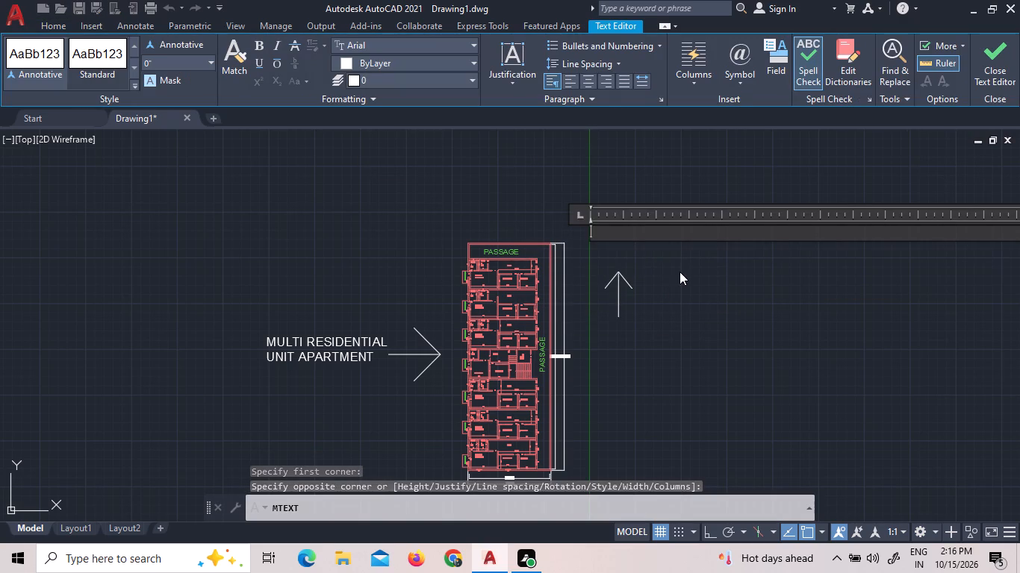
text(NO)
text(RTH)
key(space)
text(EAS)
key(t)
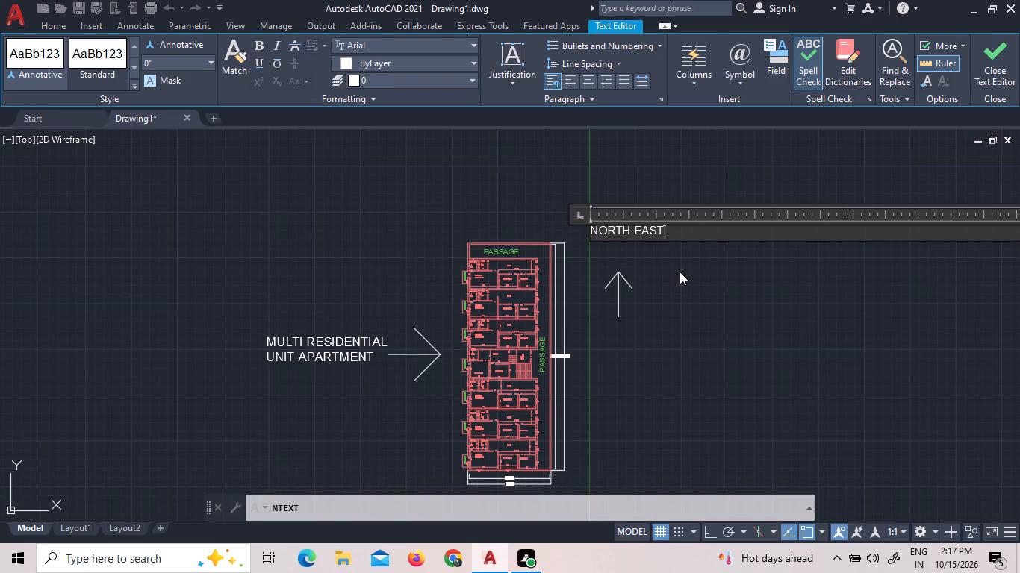
key(Return)
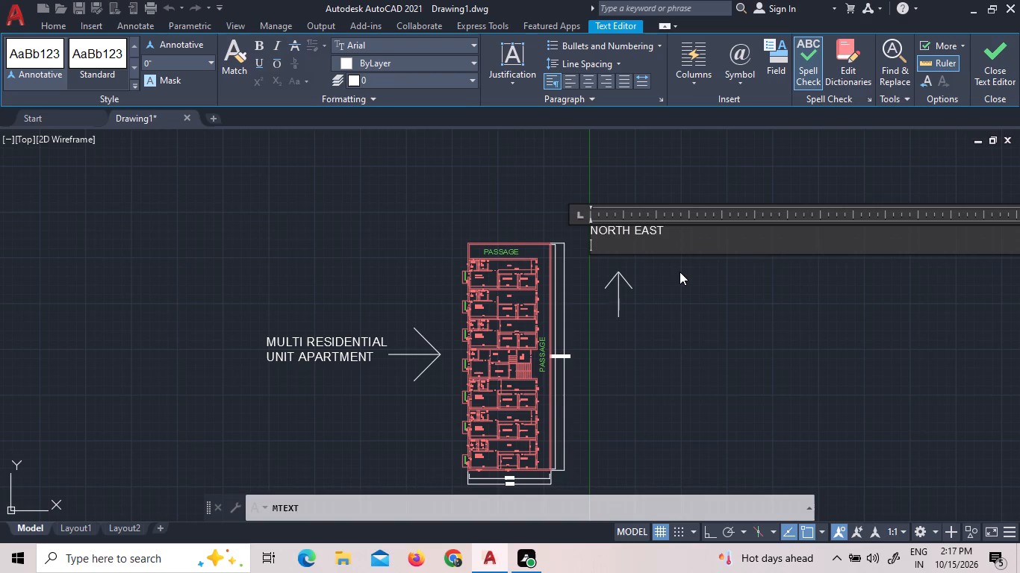
Set the NORTH EAST text height to 5' and finish editing the text.
triple_click(697, 228)
click(211, 61)
click(184, 95)
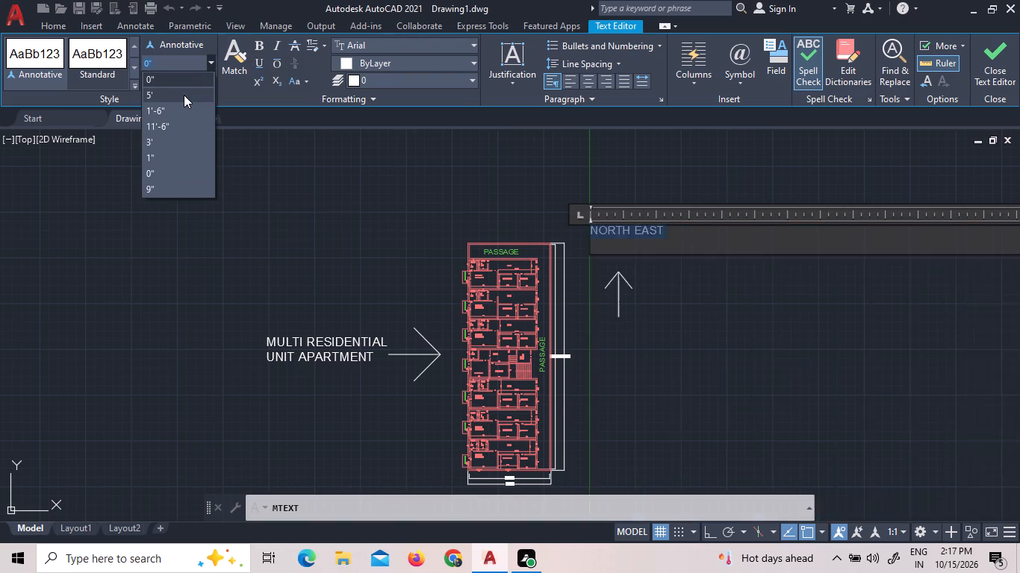
click(279, 184)
Move the NORTH EAST label down so it sits just above the arrow's tip.
scroll(700, 258, down, 2)
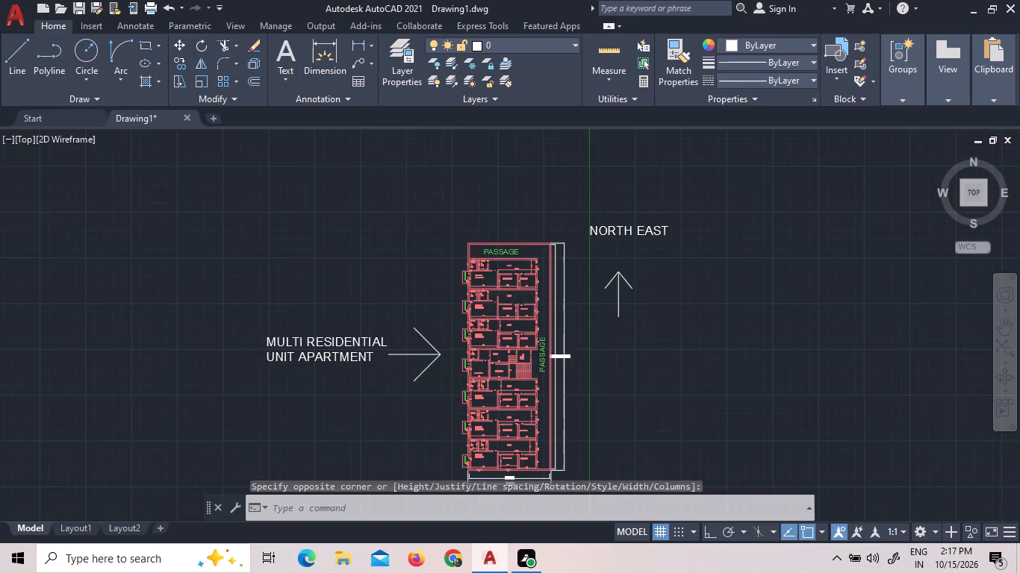
click(664, 241)
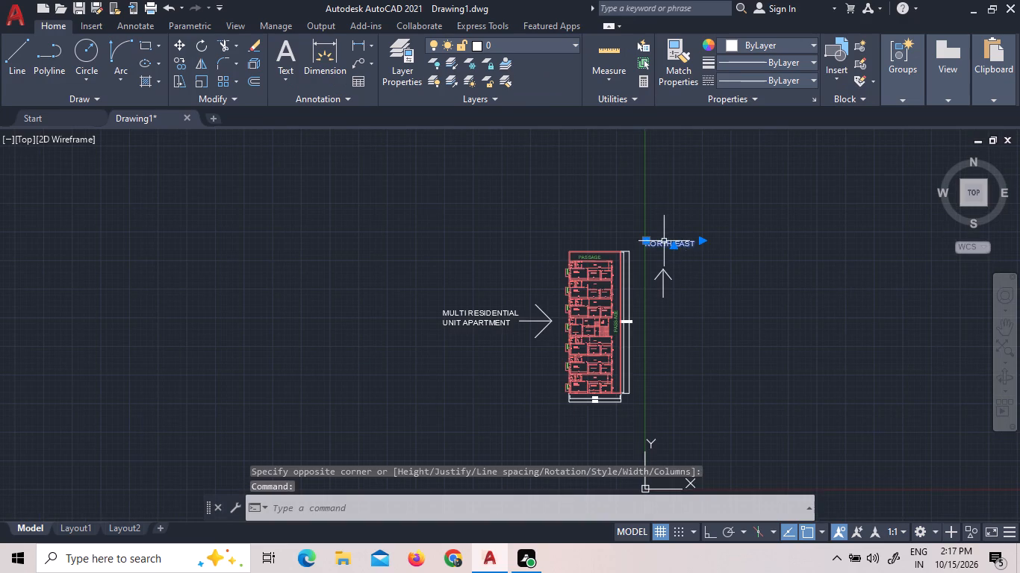
right_click(664, 241)
click(709, 295)
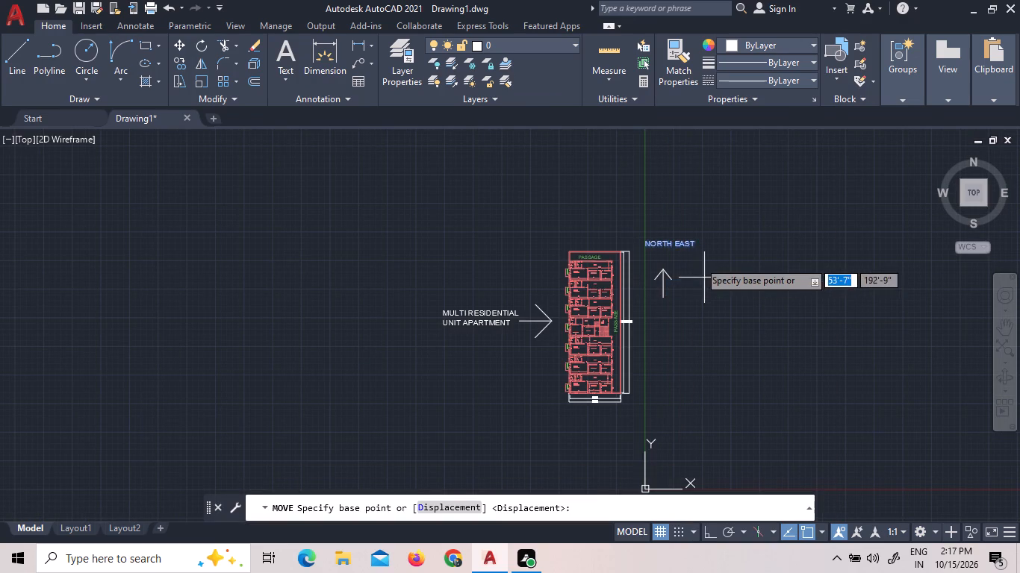
click(671, 241)
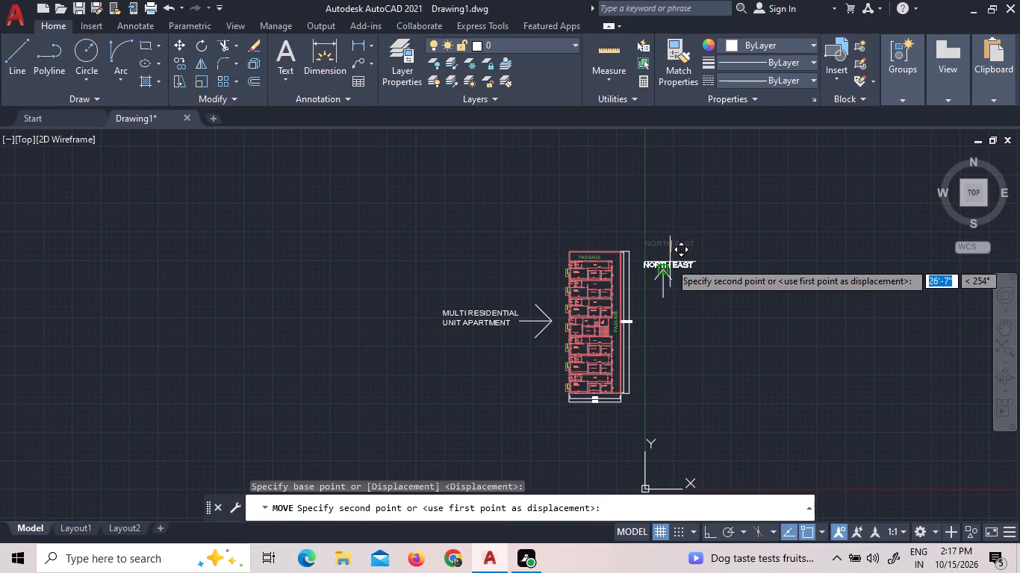
scroll(671, 256, up, 3)
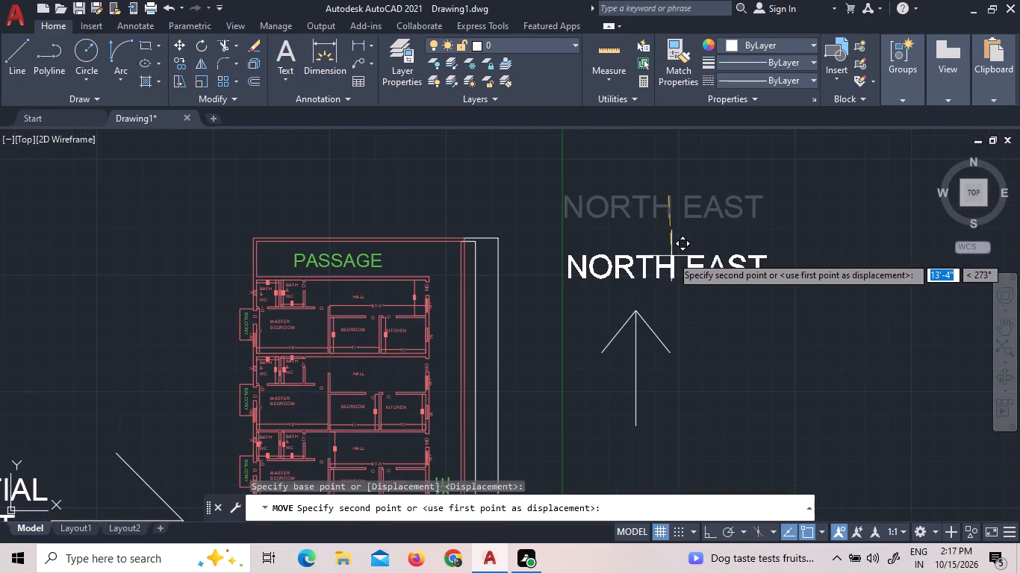
click(668, 258)
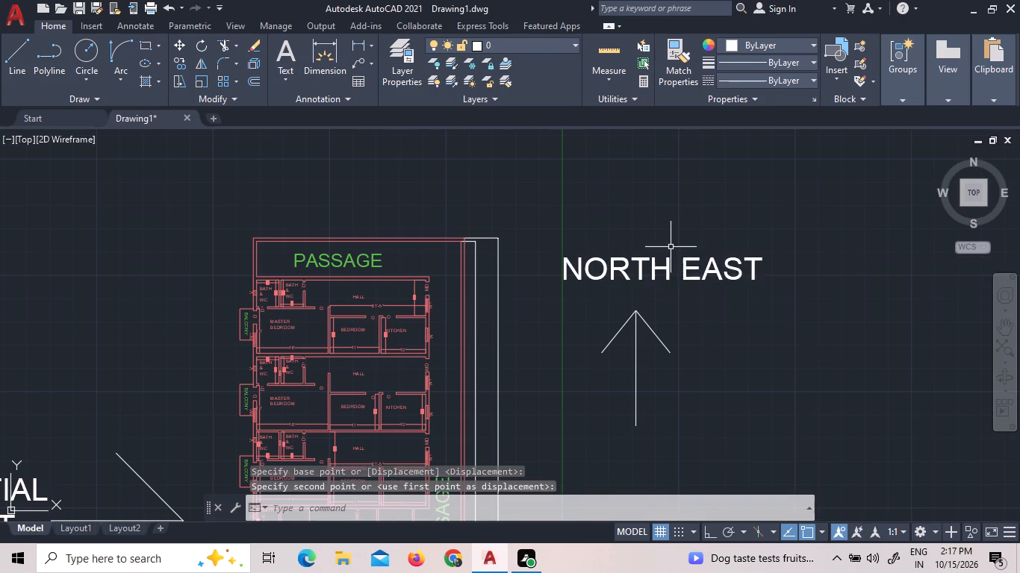
right_click(671, 247)
click(671, 247)
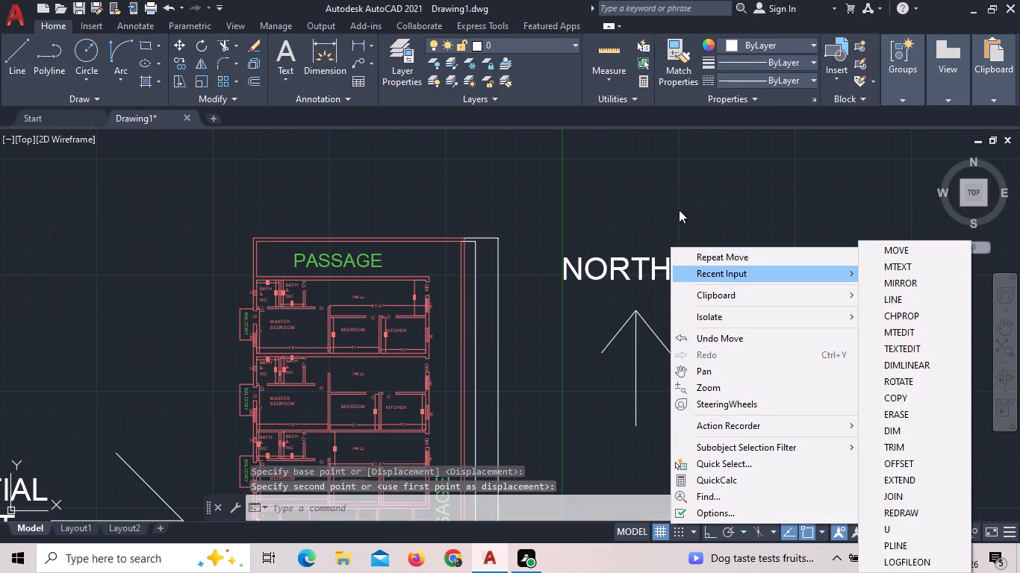
click(679, 210)
right_click(679, 210)
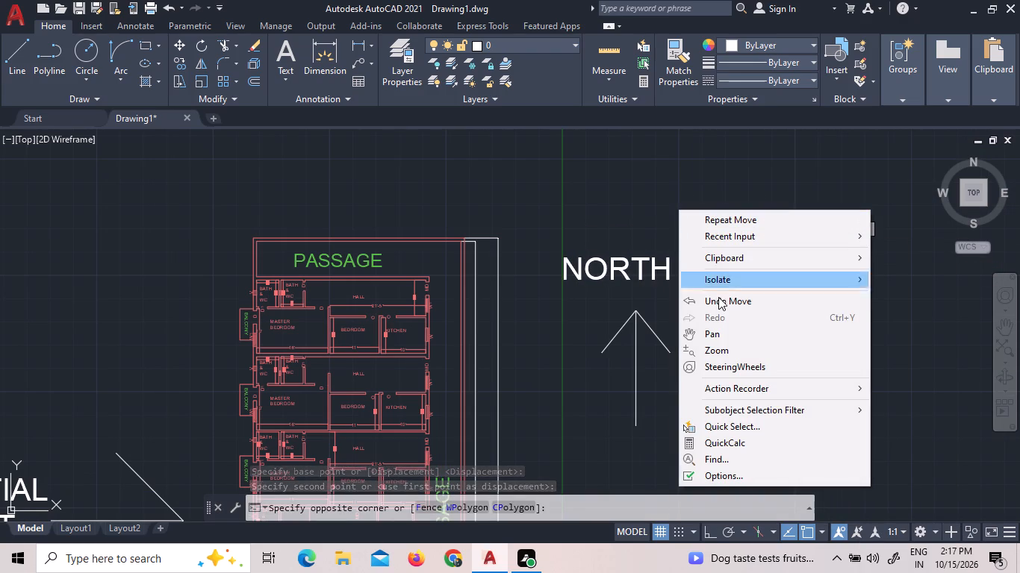
click(628, 225)
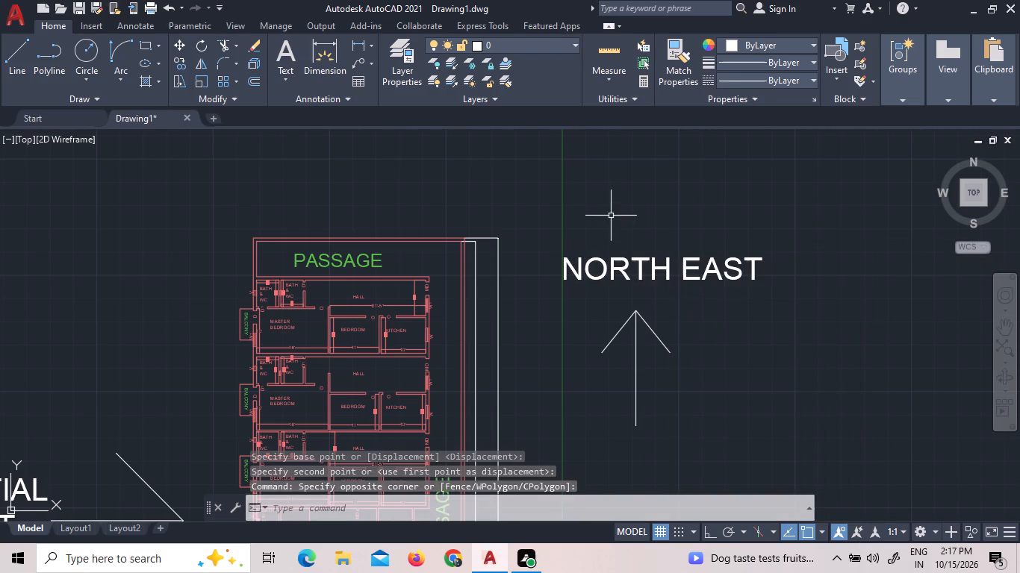
Examine the overall layout and the dimensions along the plan's lower edge.
scroll(626, 207, down, 2)
scroll(585, 459, up, 3)
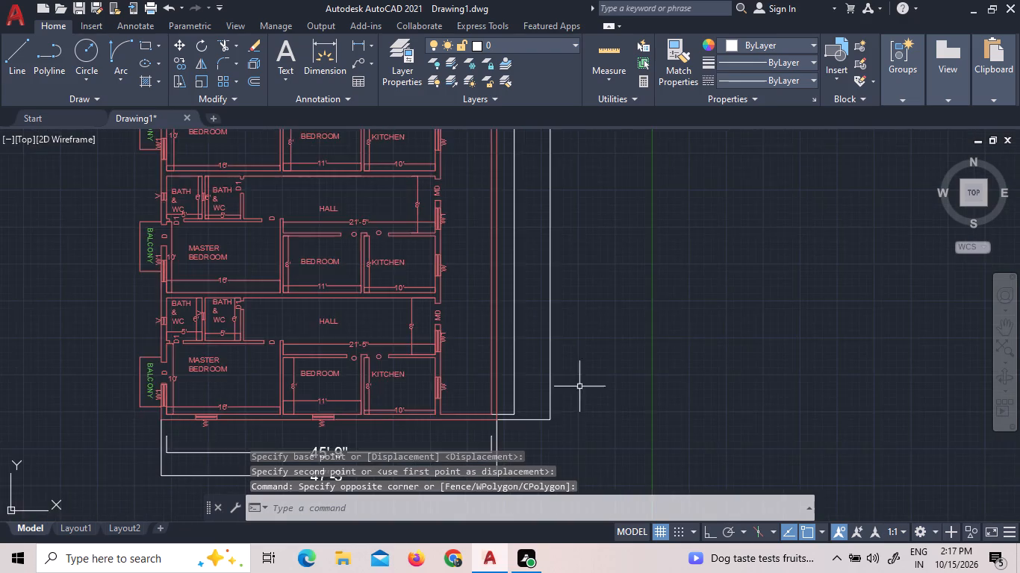
scroll(579, 377, down, 4)
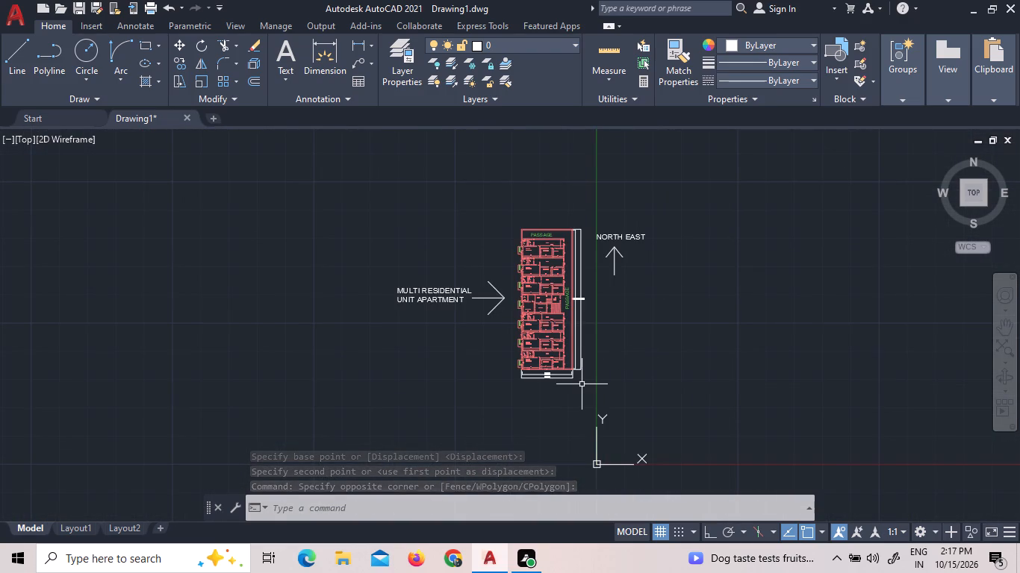
scroll(604, 363, up, 3)
scroll(412, 408, up, 2)
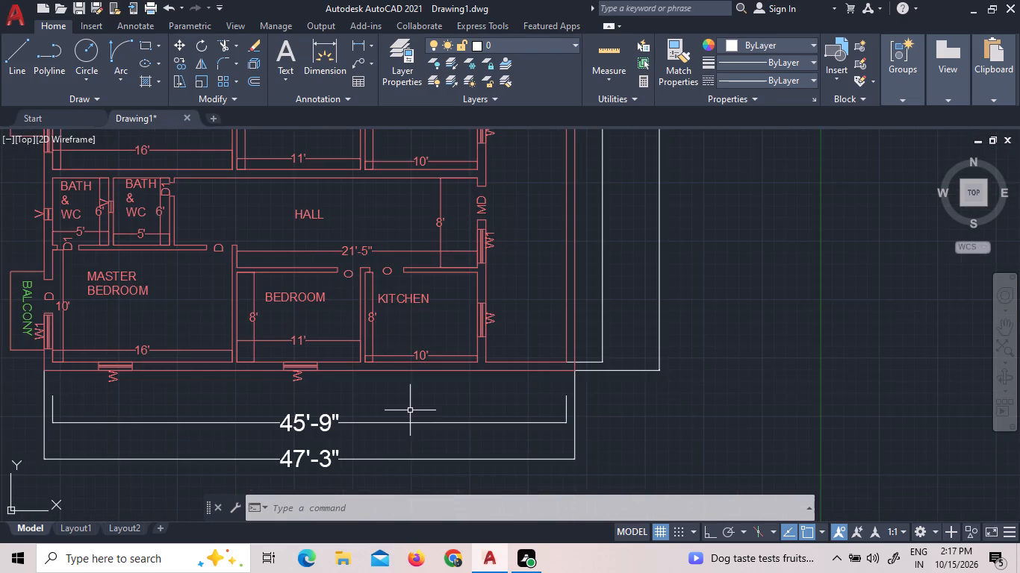
scroll(600, 402, down, 6)
scroll(641, 330, up, 3)
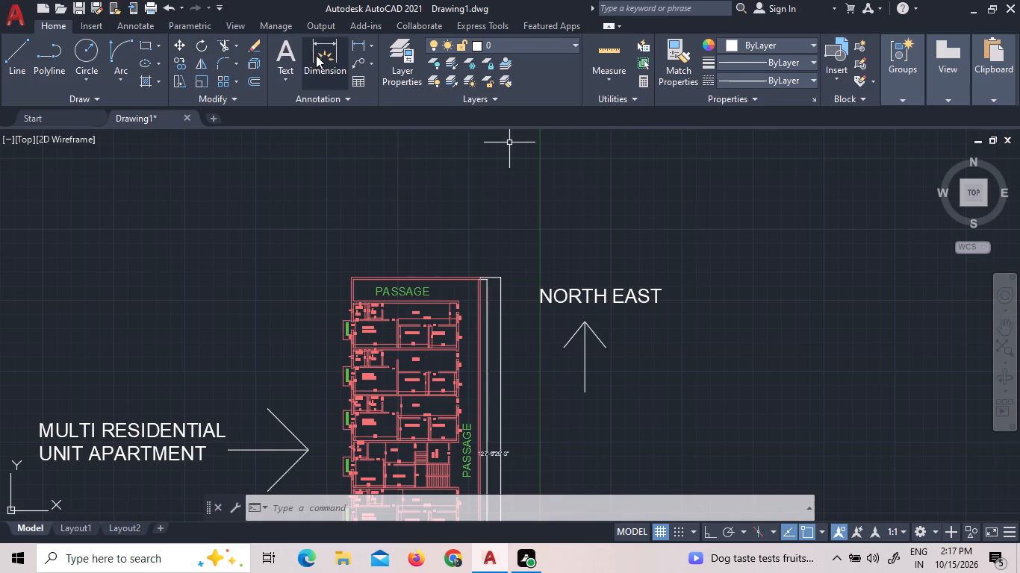
Draw a rectangle below the upward arrow, in the empty space east of the plan.
click(289, 52)
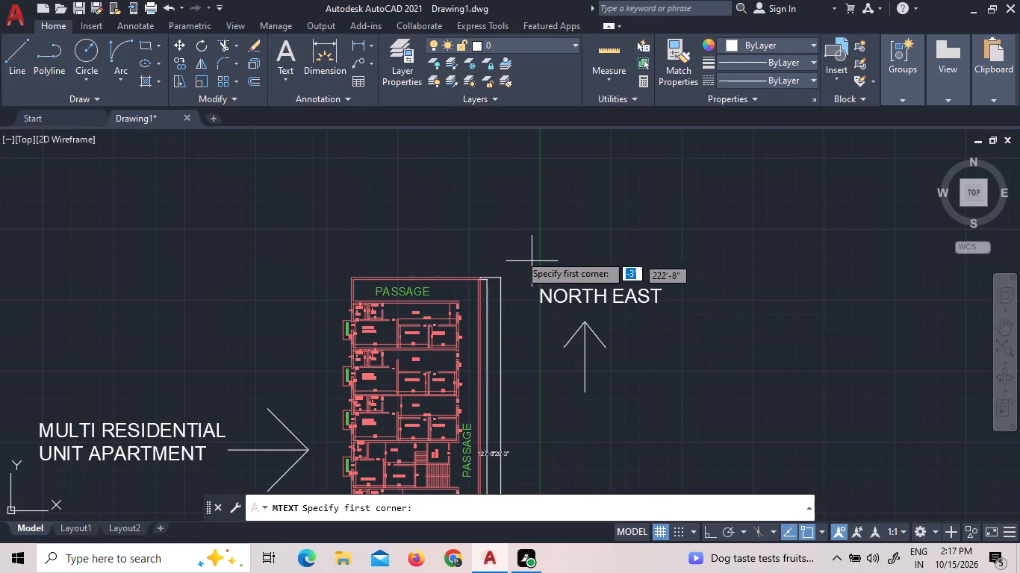
scroll(568, 354, down, 3)
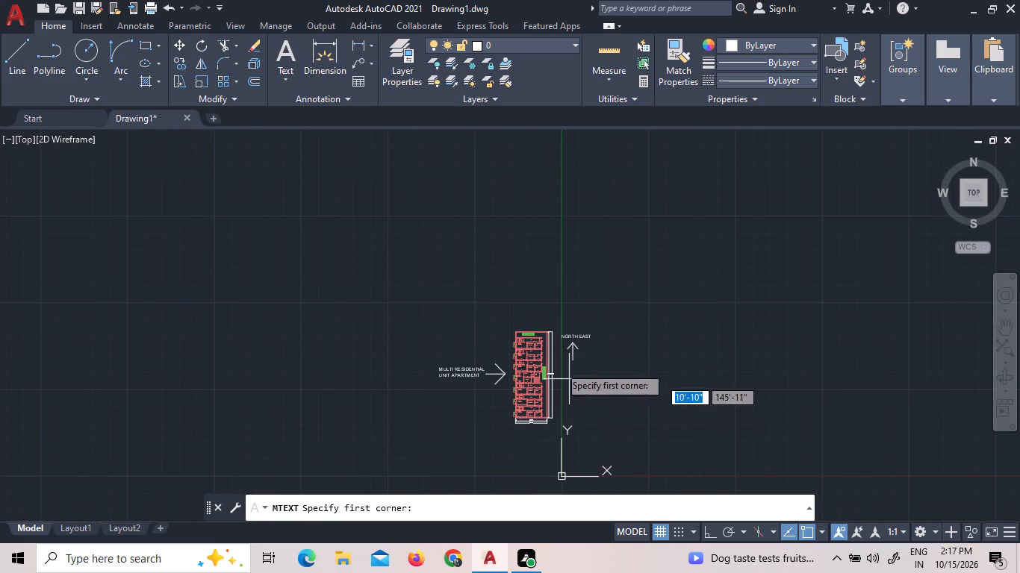
click(145, 43)
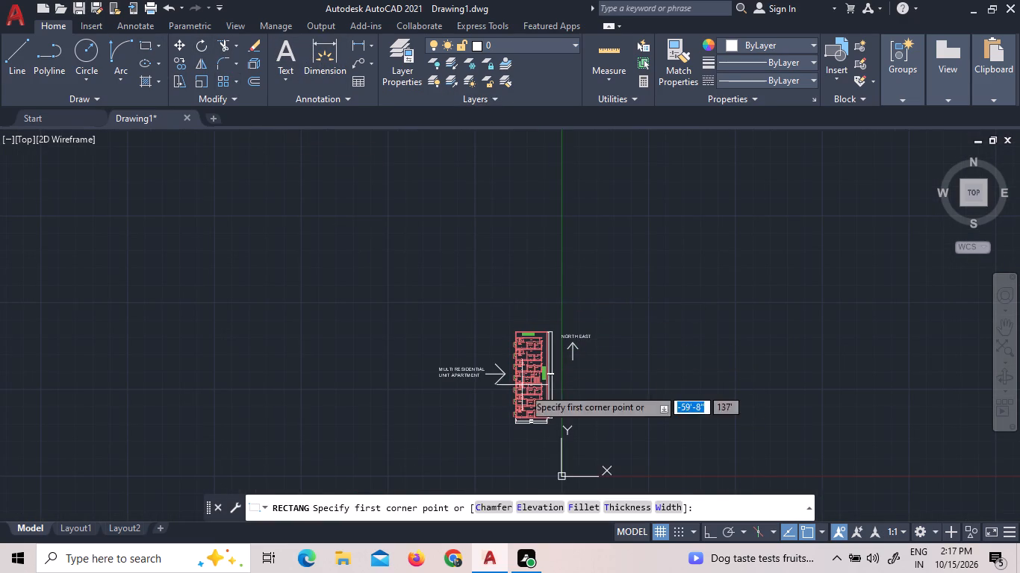
scroll(585, 394, up, 3)
click(503, 281)
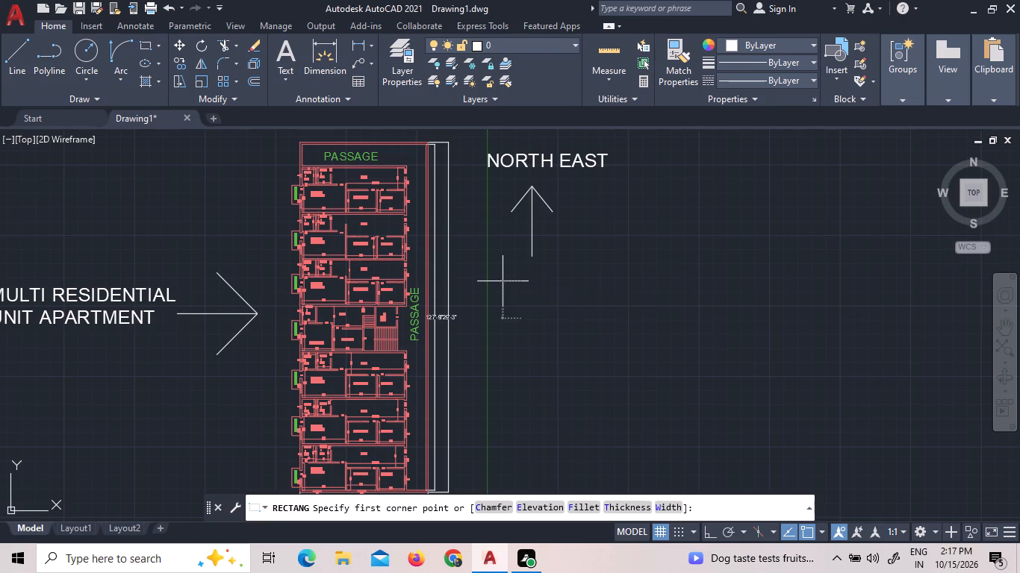
click(611, 349)
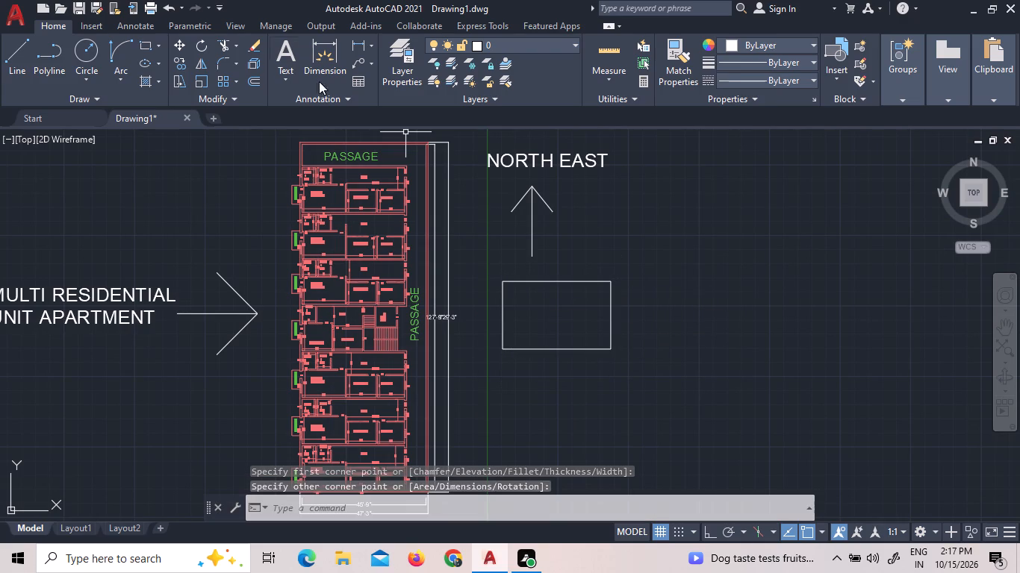
Add the multiline text WALL THICKNESS 9" & 5" inside the rectangle below the NORTH EAST arrow.
click(271, 46)
scroll(498, 291, up, 3)
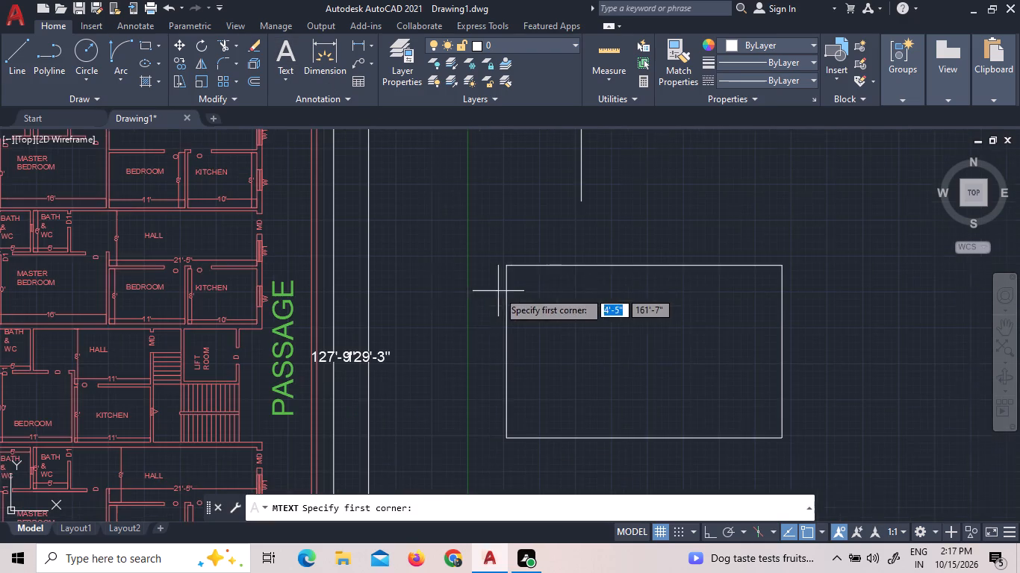
click(525, 278)
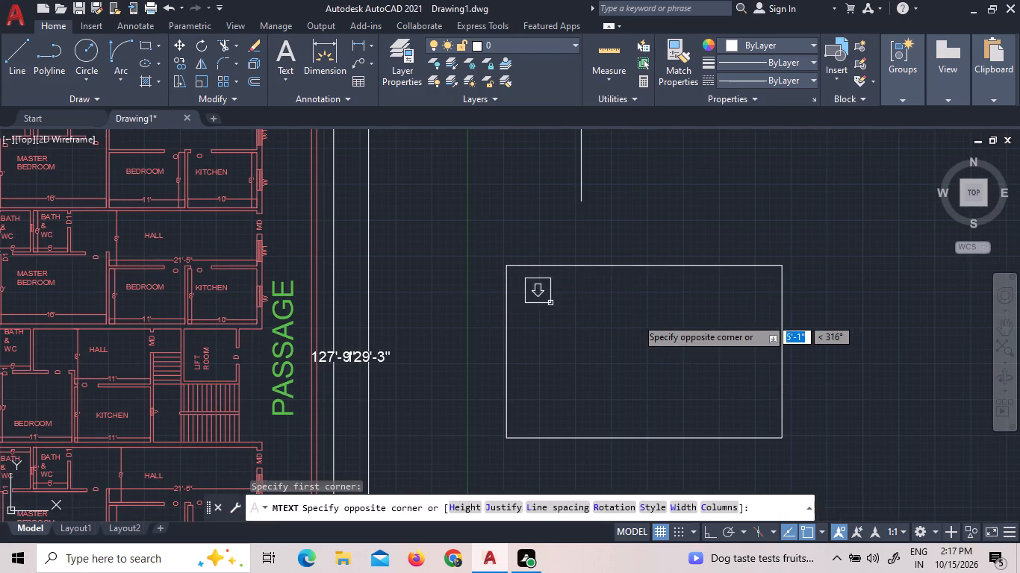
click(675, 352)
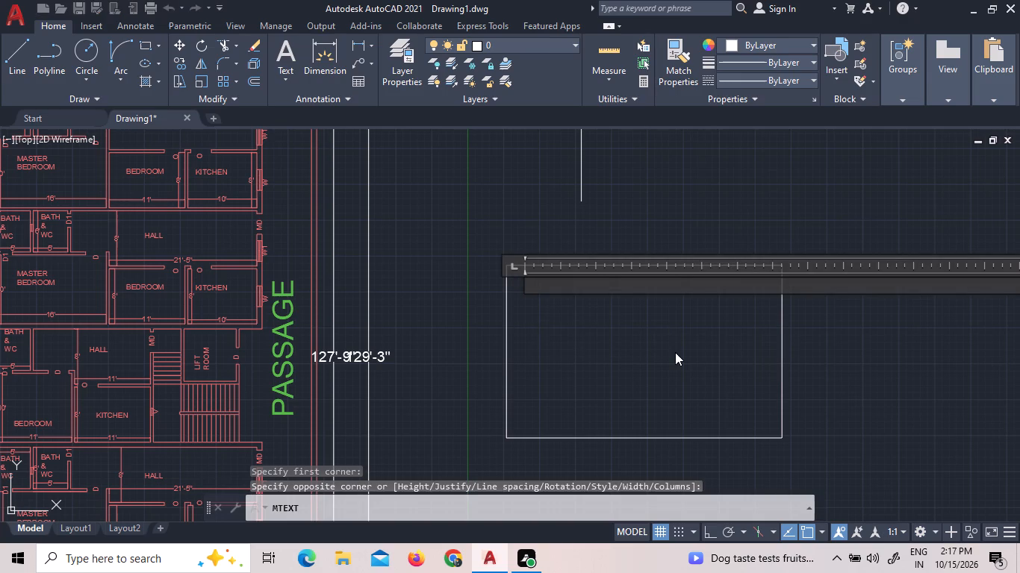
text(WA)
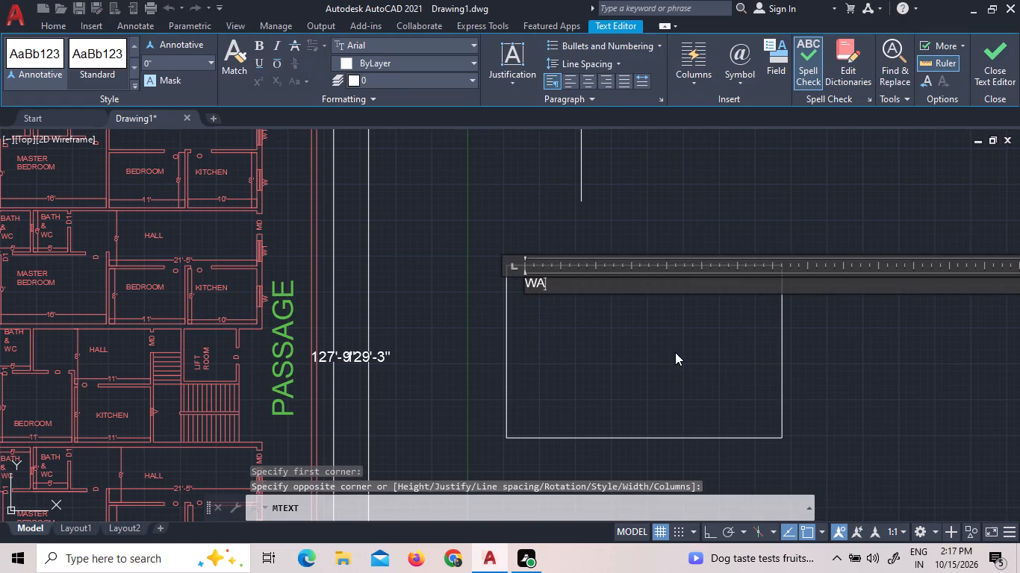
text(LL THI)
text(CKNESS)
key(space)
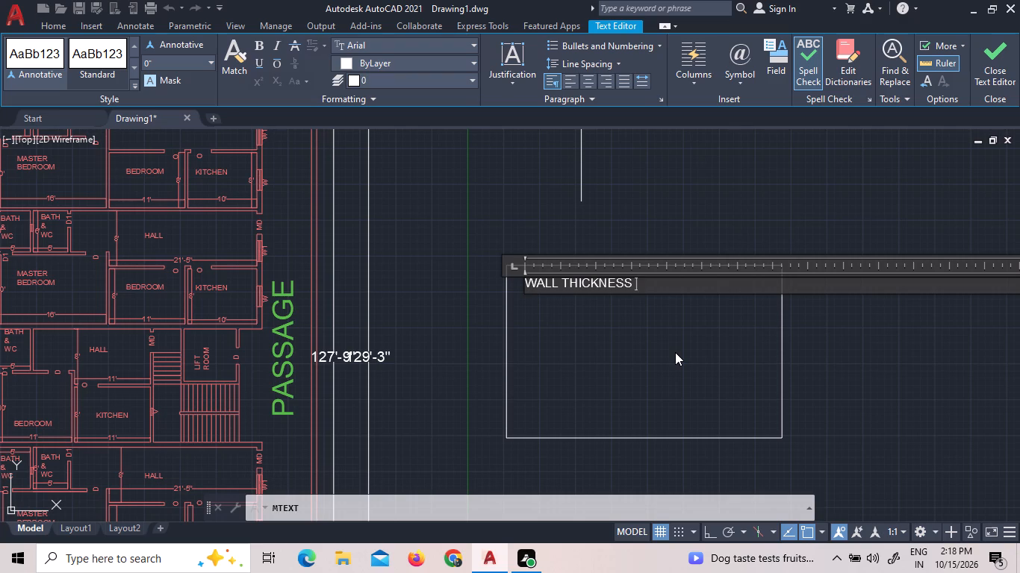
key(9)
key(shift+quotedbl)
key(space)
key(shift+ampersand)
key(5)
key(shift+quotedbl)
key(Left)
key(Left)
key(Left)
key(Right)
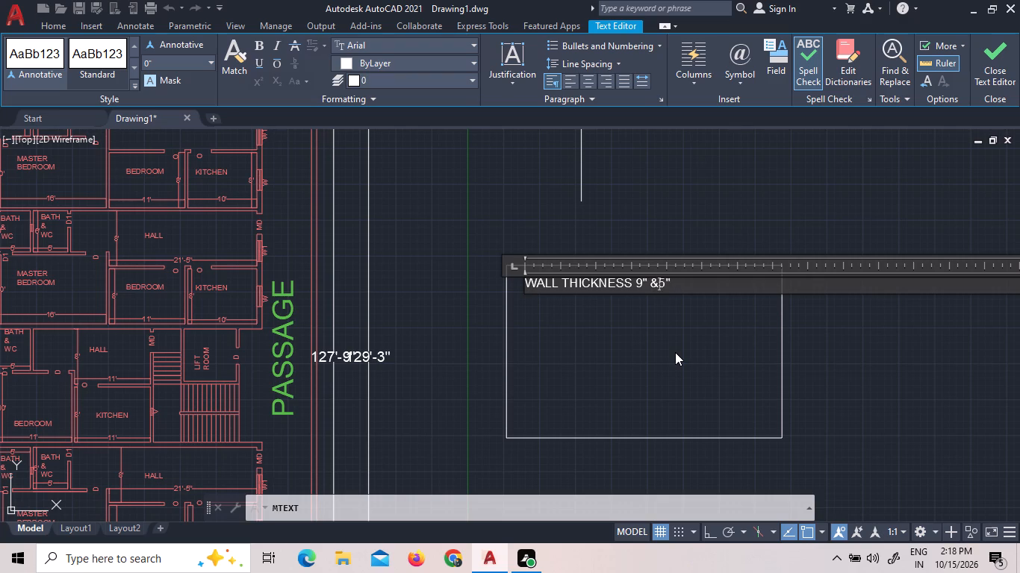
key(space)
Set the height of the whole wall thickness note to 3' and finish editing the text.
triple_click(701, 280)
double_click(701, 280)
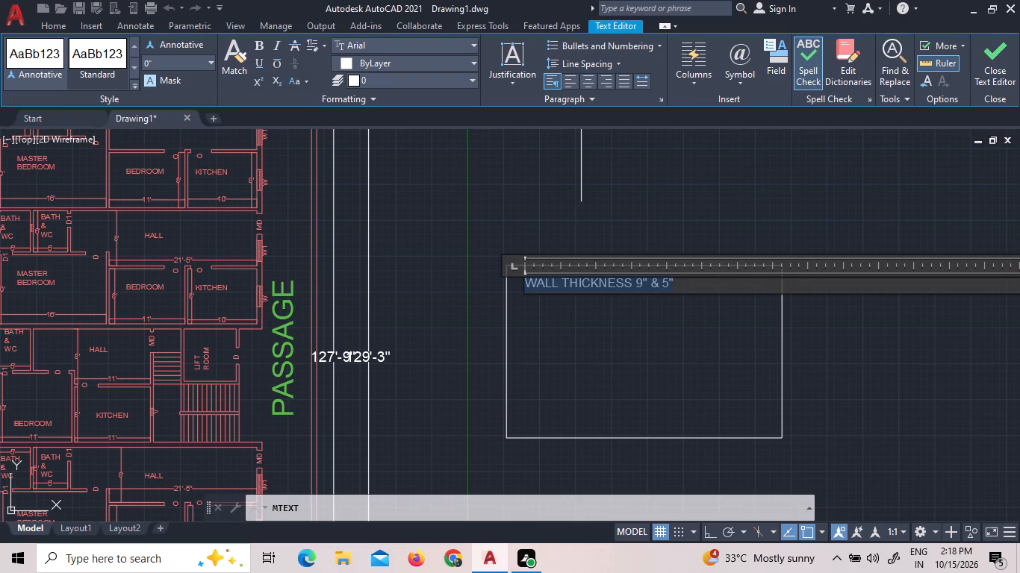
click(210, 66)
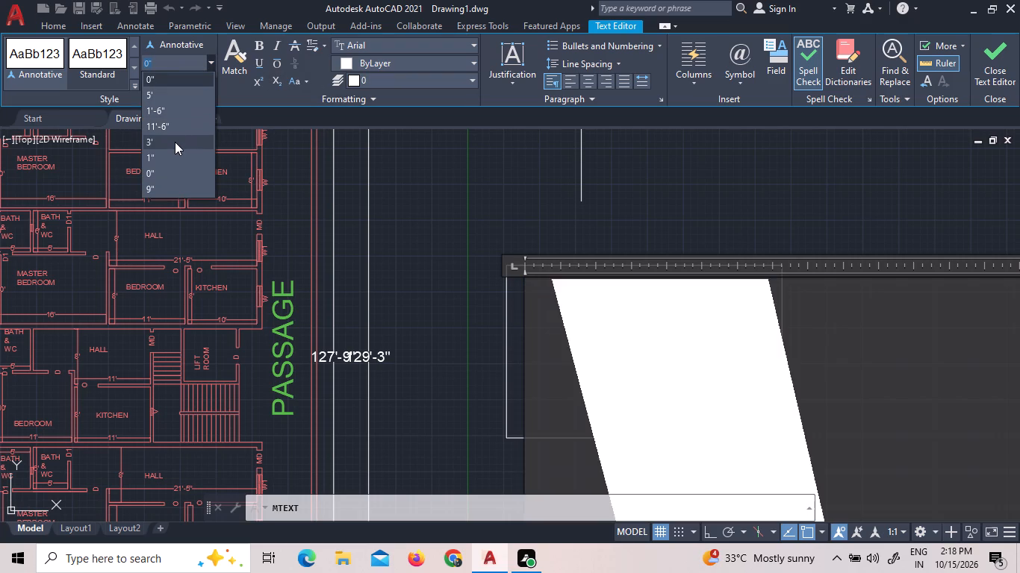
click(175, 142)
click(485, 206)
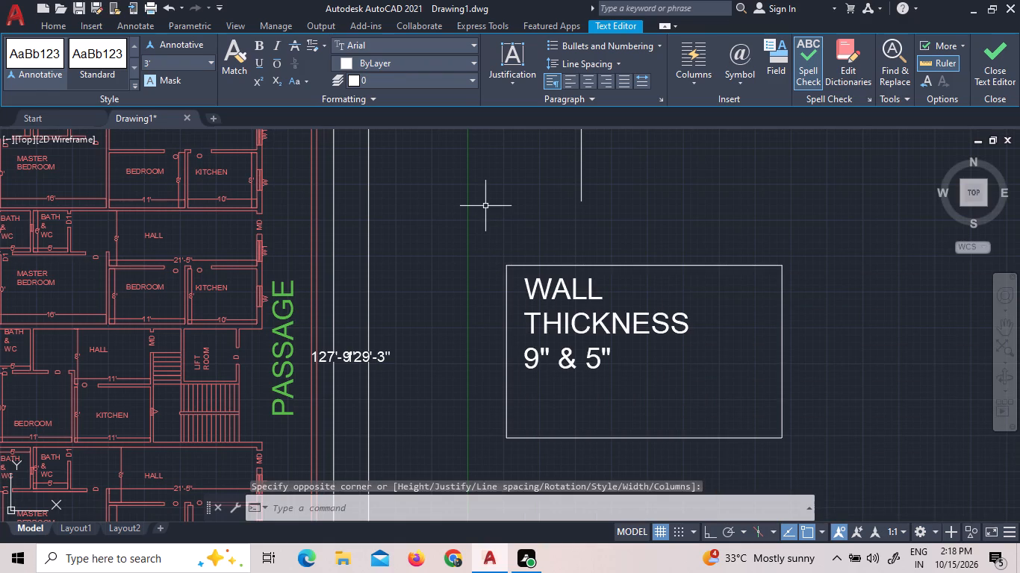
Add a horizontal linear dimension across the east passage, from the topmost unit's outer kitchen wall to the passage wall's inner face.
scroll(695, 192, down, 1)
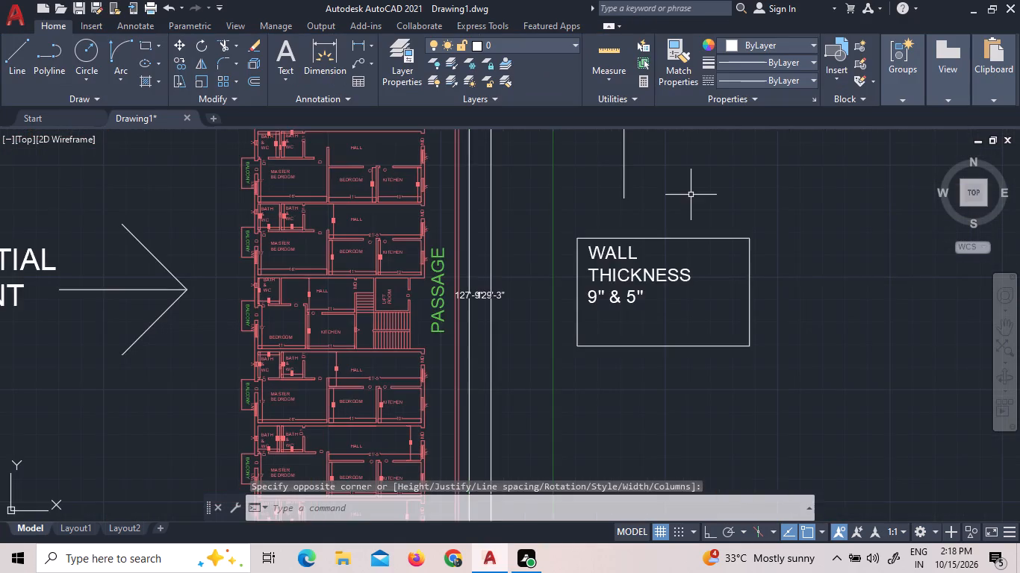
scroll(691, 195, down, 3)
scroll(662, 154, up, 2)
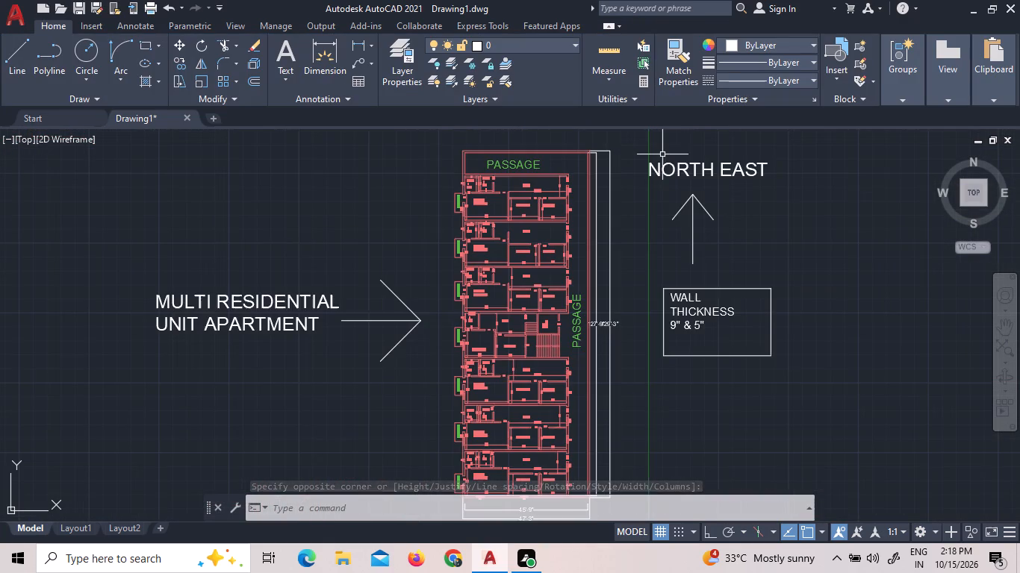
scroll(748, 178, up, 1)
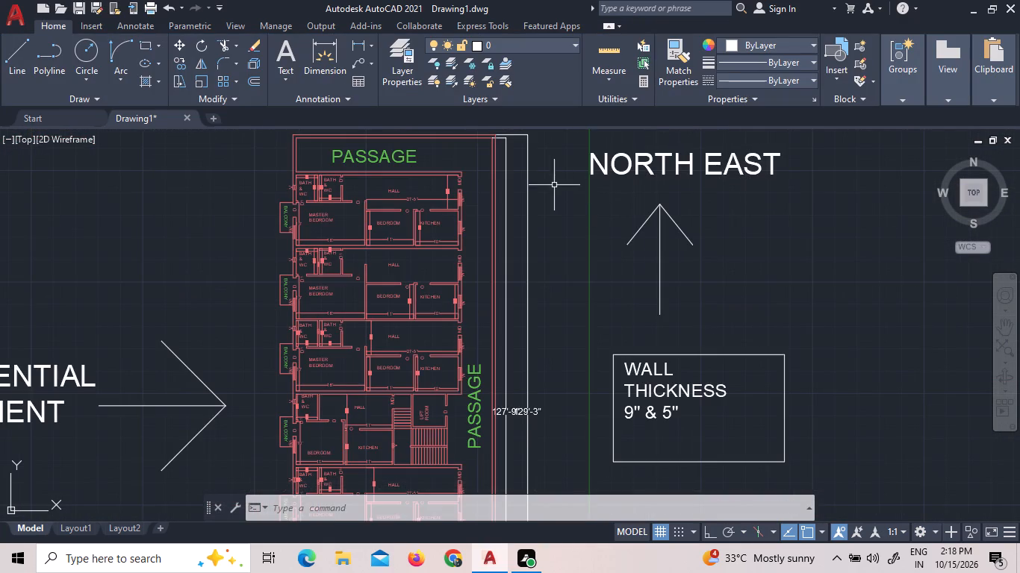
scroll(549, 180, up, 2)
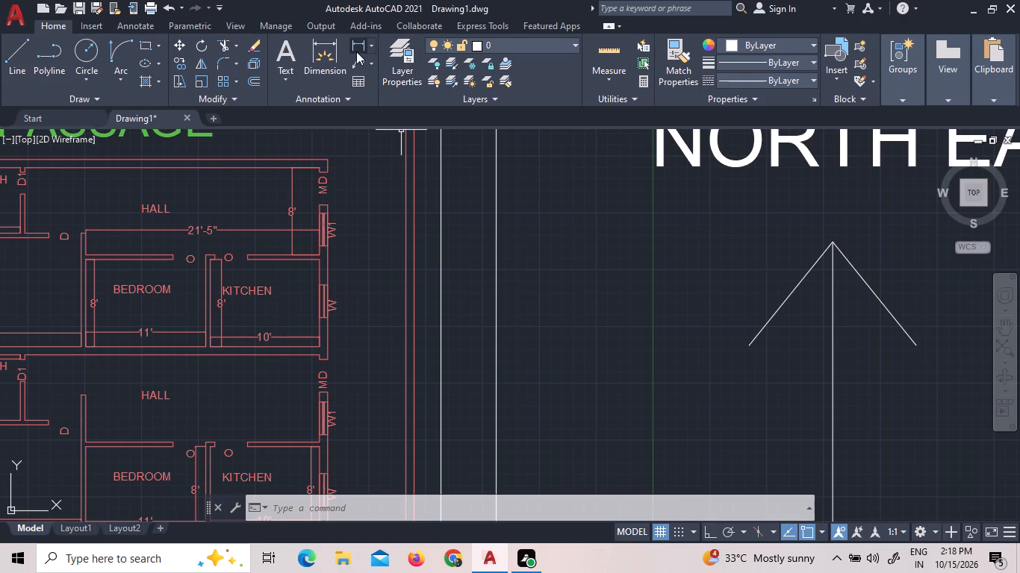
click(356, 50)
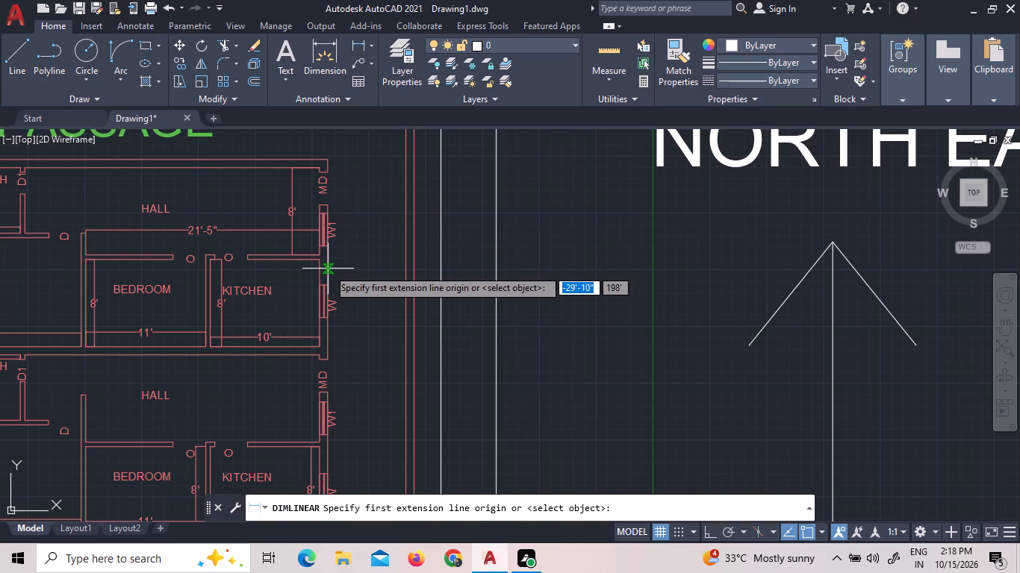
click(328, 269)
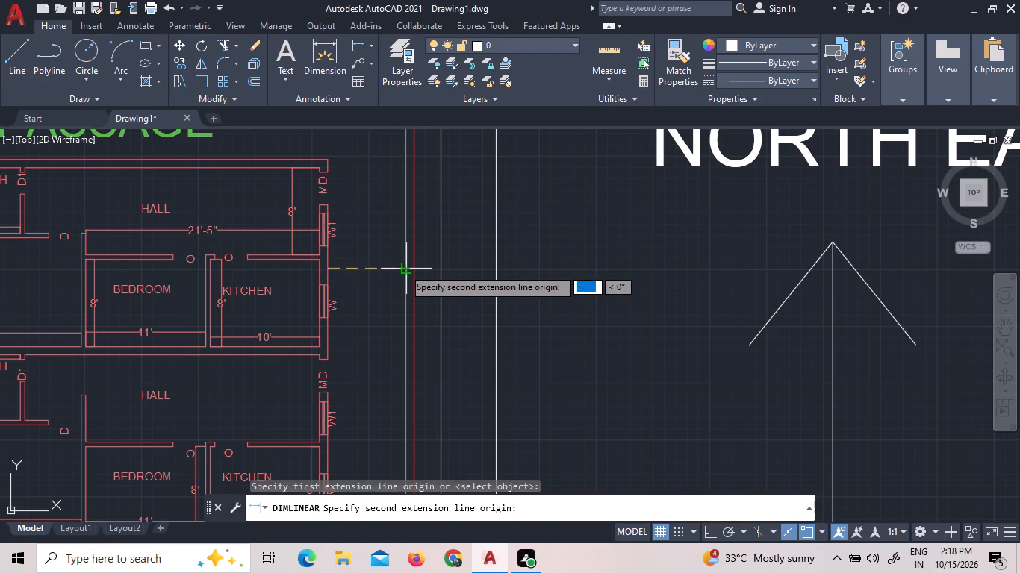
click(403, 268)
click(401, 264)
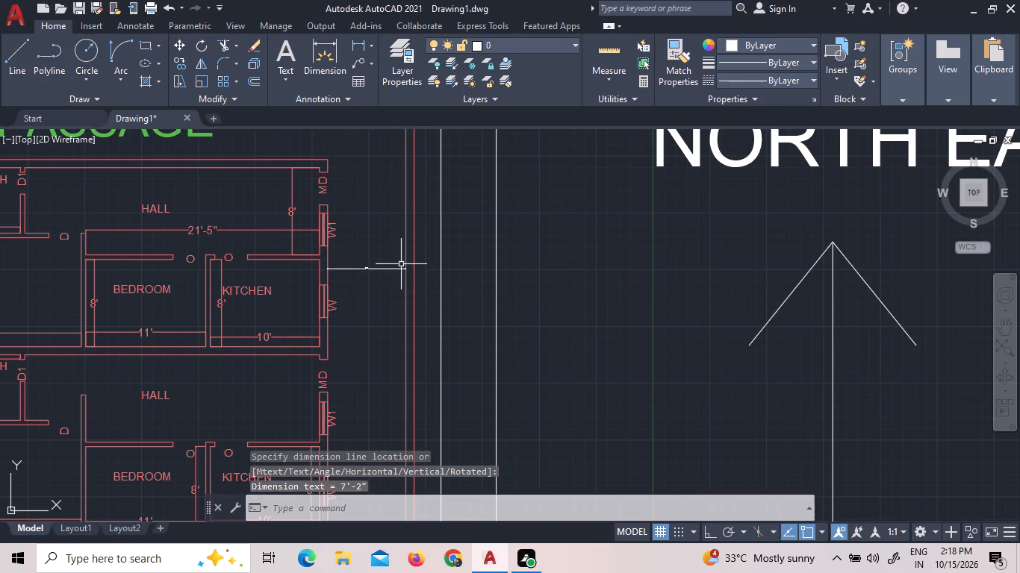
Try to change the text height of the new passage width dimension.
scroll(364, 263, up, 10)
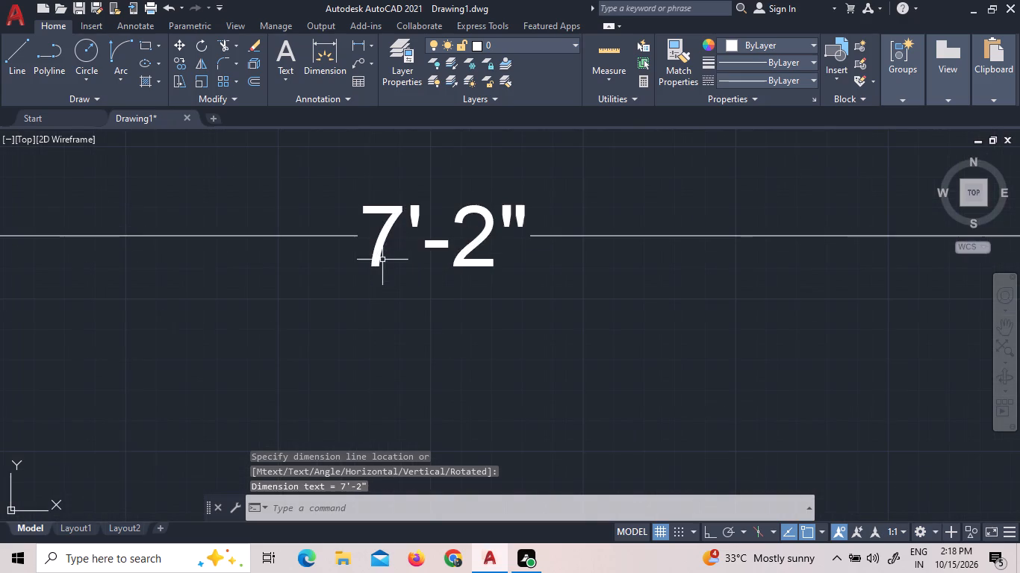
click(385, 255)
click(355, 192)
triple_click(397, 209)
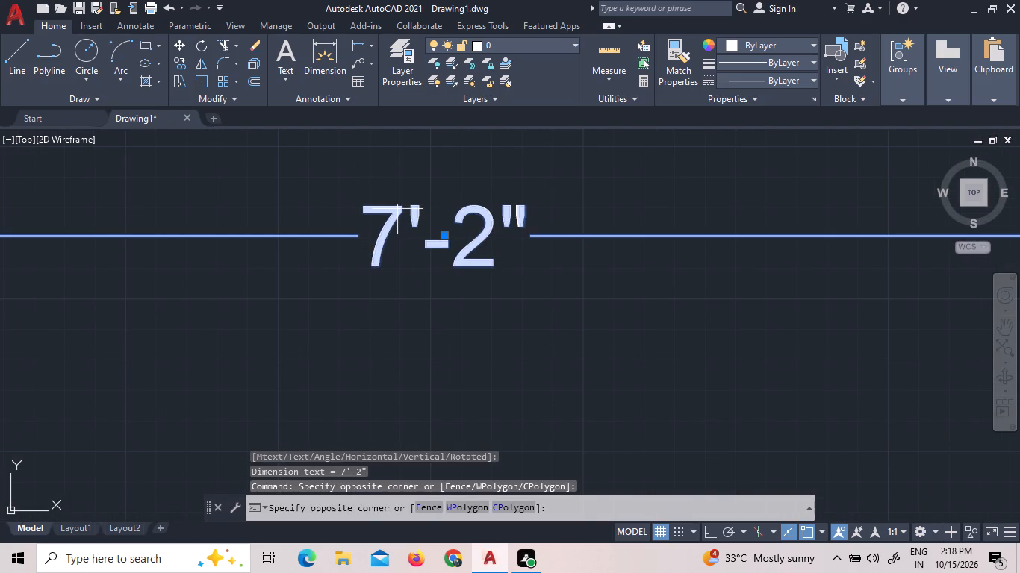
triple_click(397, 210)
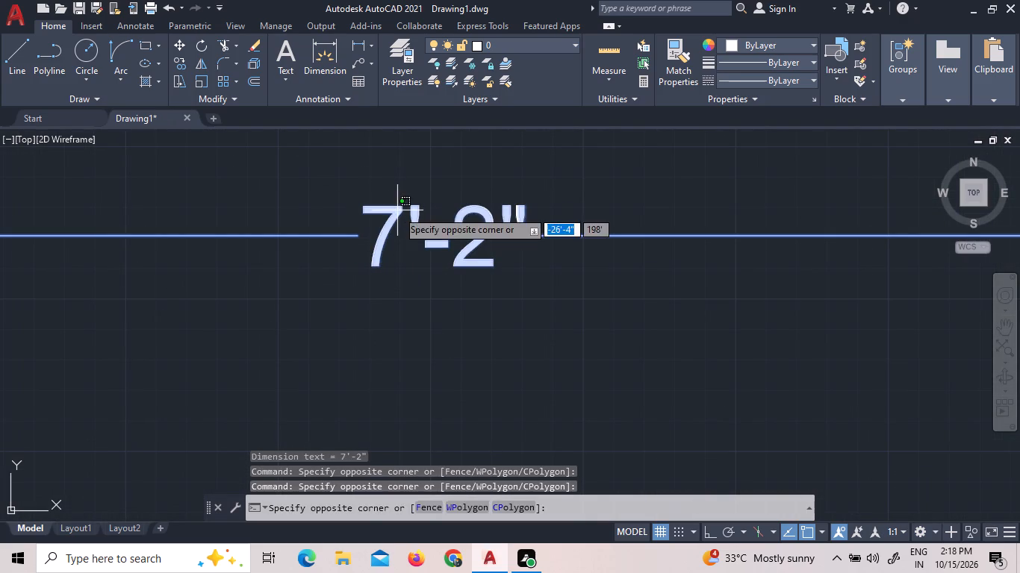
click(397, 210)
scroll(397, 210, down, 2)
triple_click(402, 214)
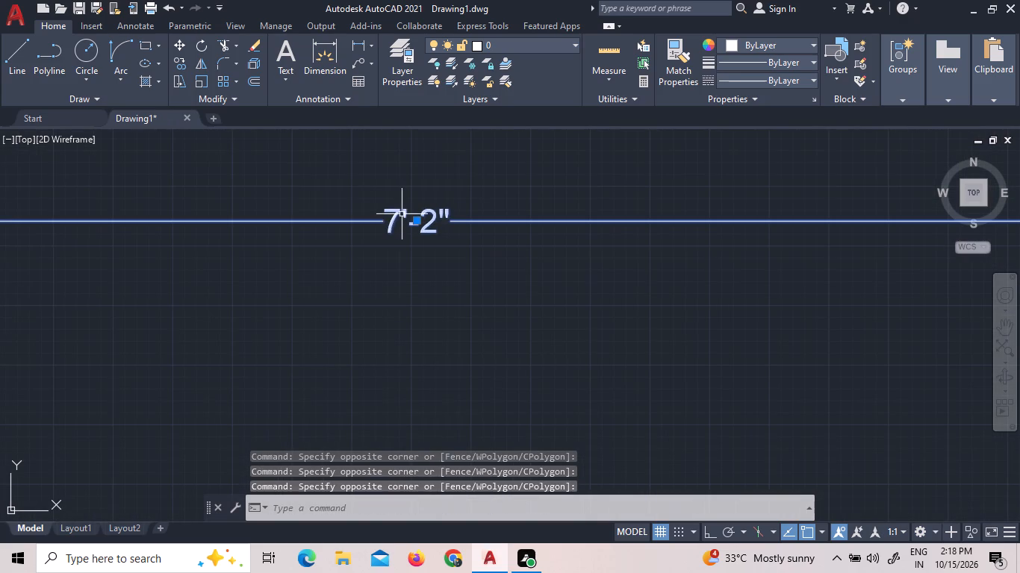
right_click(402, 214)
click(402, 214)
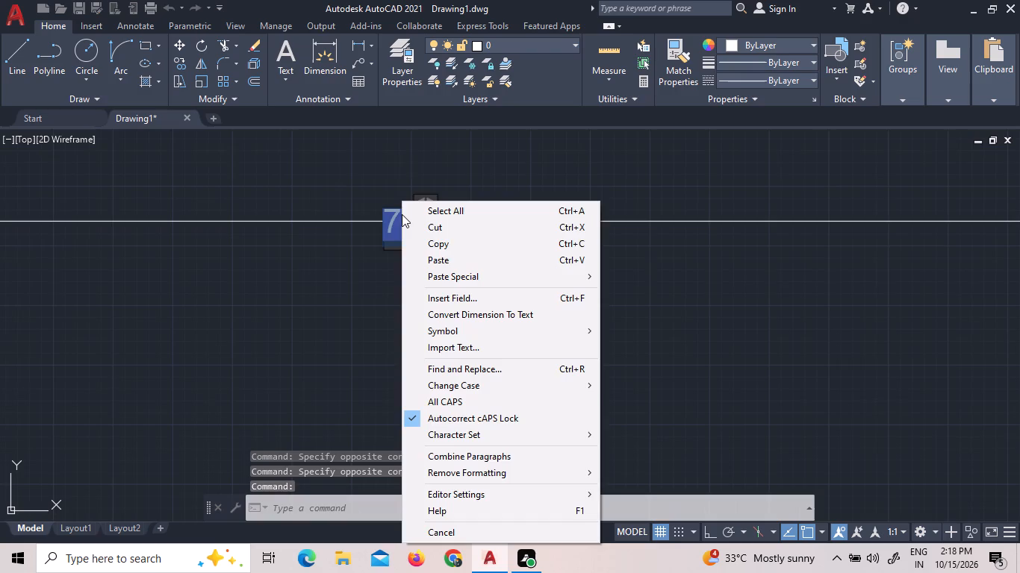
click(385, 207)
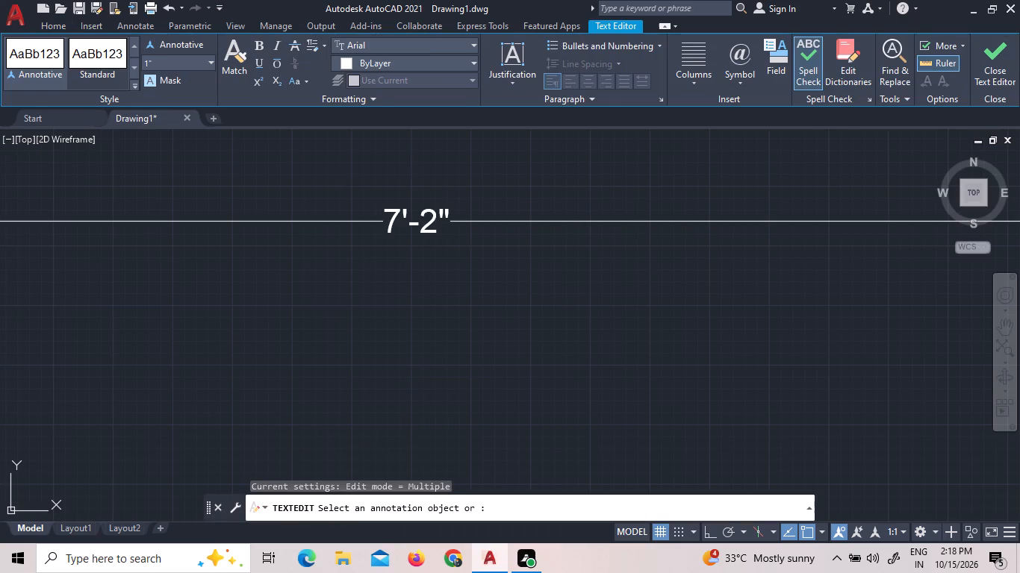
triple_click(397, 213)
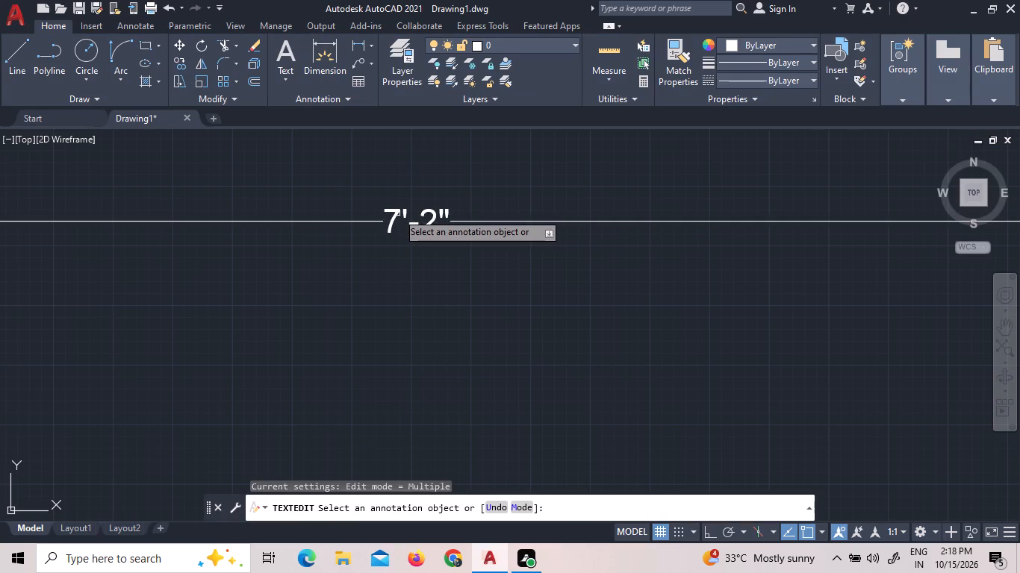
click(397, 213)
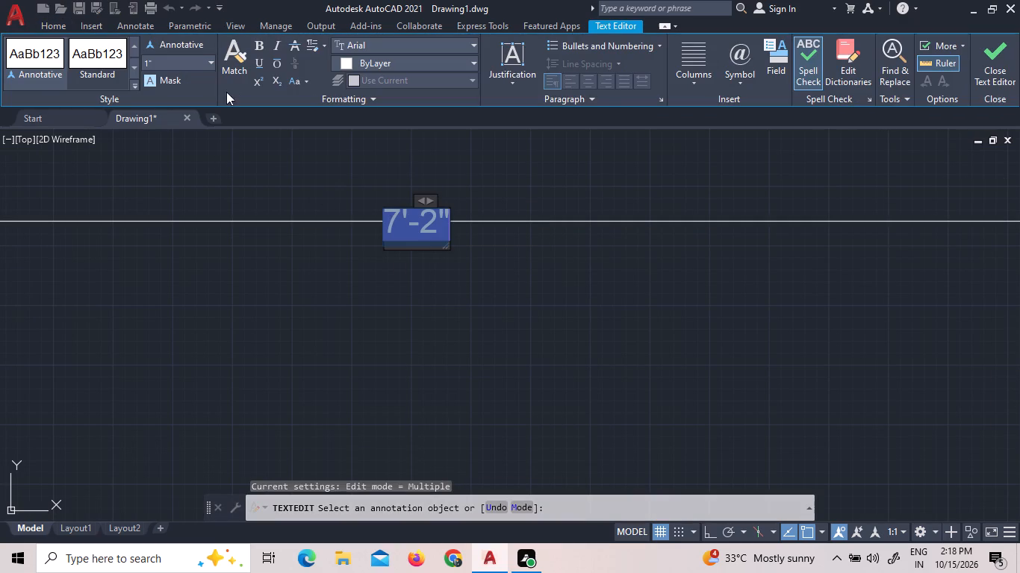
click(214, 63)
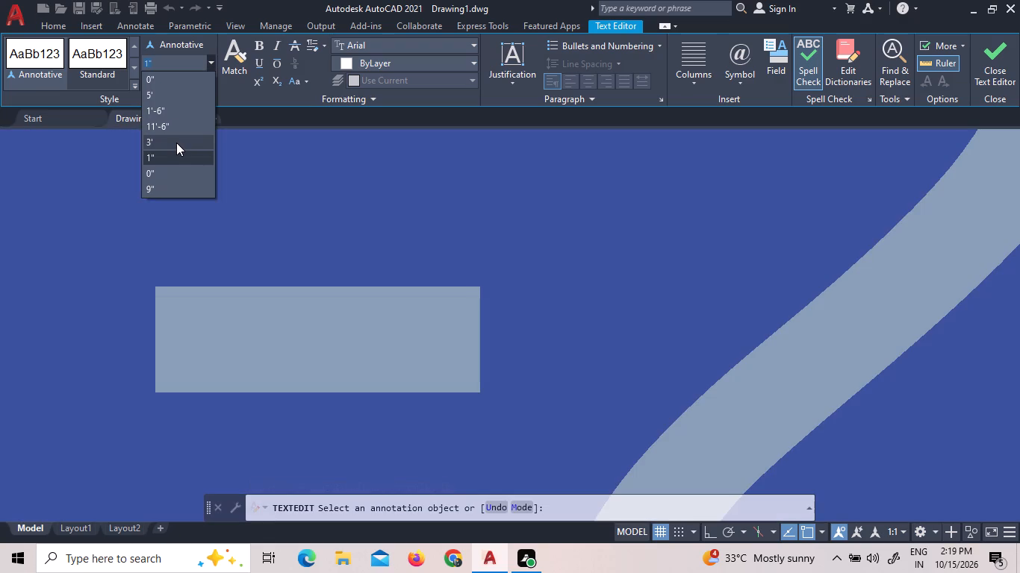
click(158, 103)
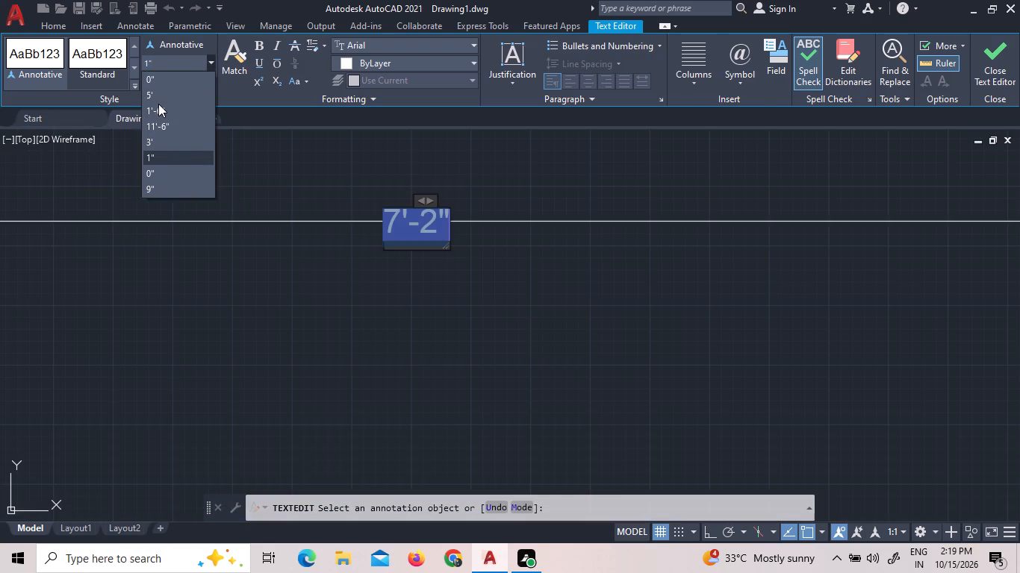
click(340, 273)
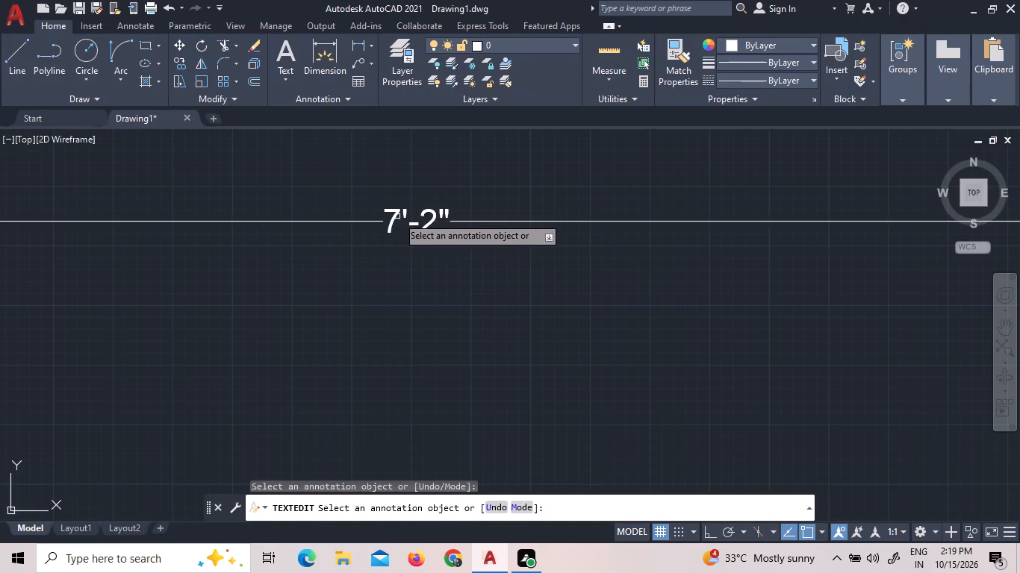
Set the text height of the passage width dimension to 1'-6".
click(398, 217)
click(402, 218)
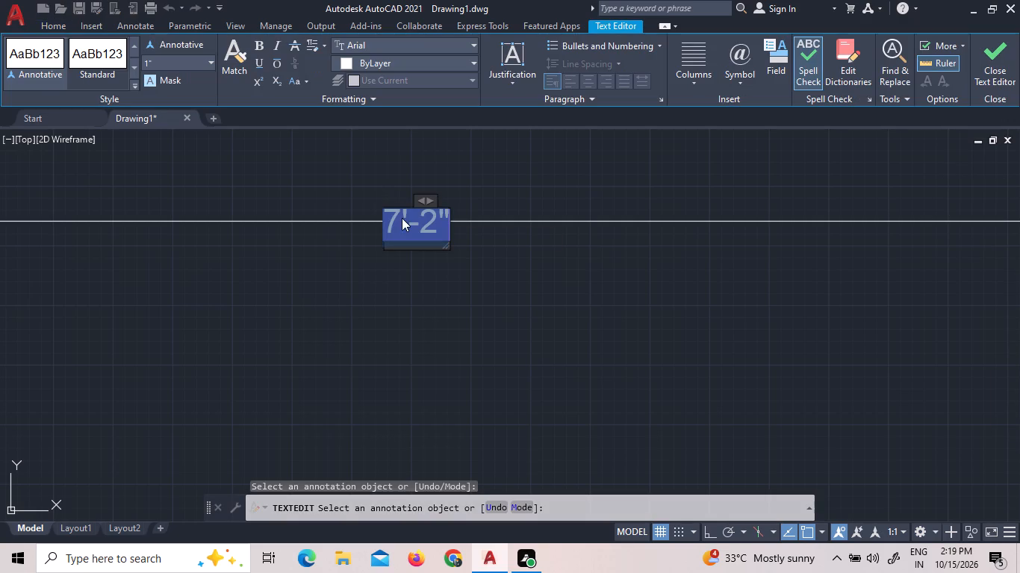
click(211, 61)
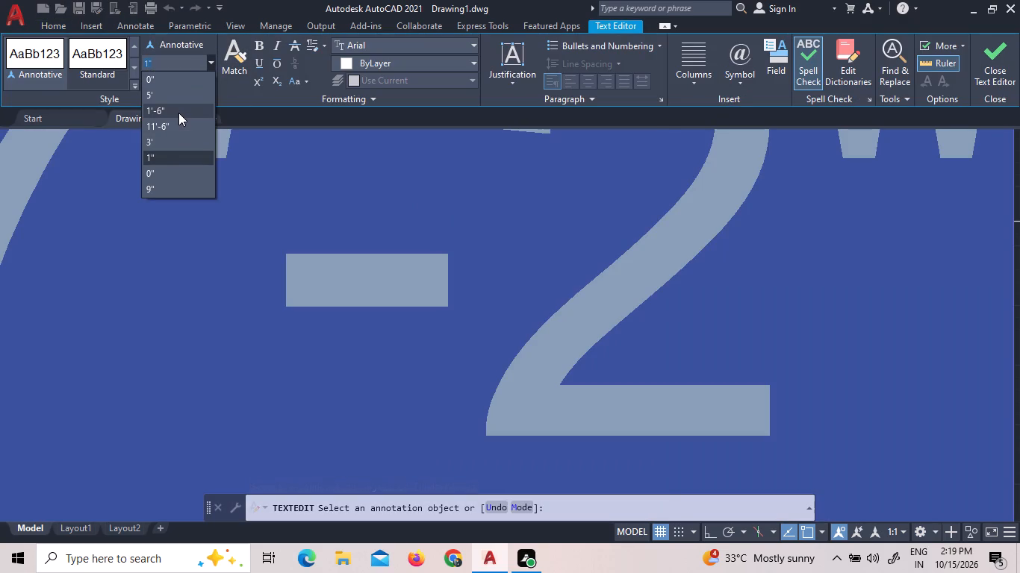
click(178, 113)
scroll(364, 263, down, 6)
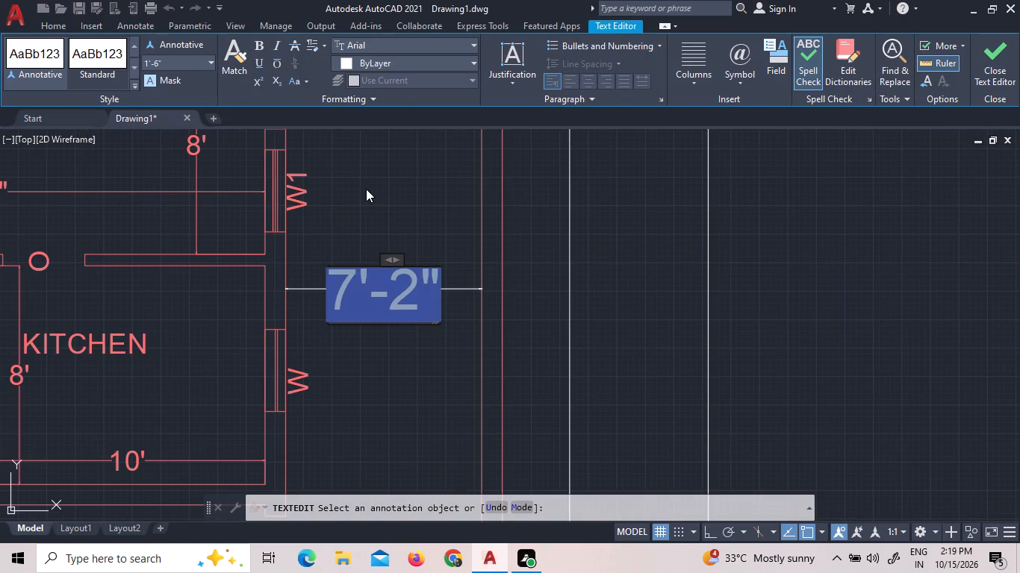
Add a vertical linear dimension across the top passage, from the outer wall's inner face to the topmost unit's outer hall wall.
click(365, 188)
scroll(423, 262, down, 5)
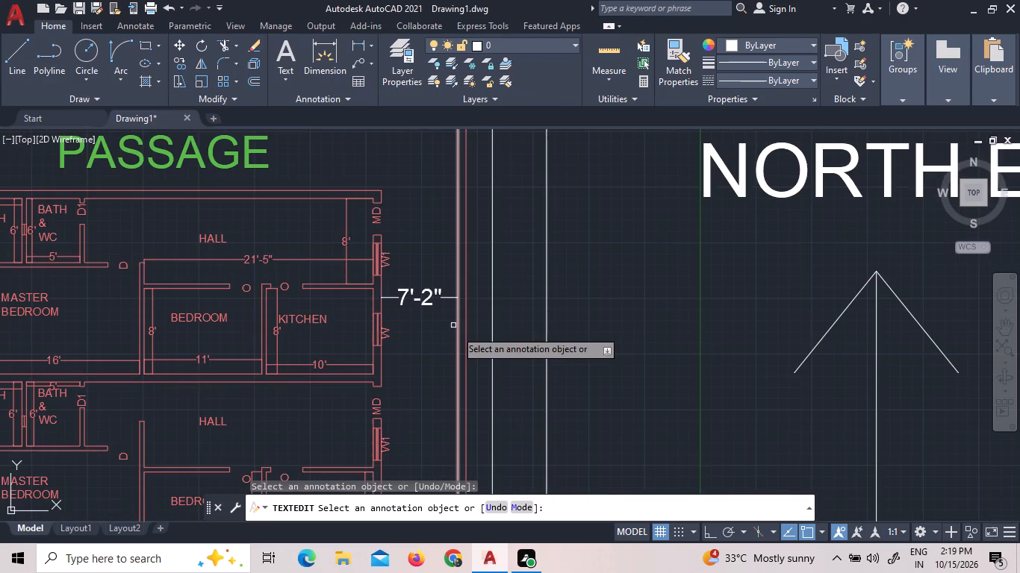
scroll(401, 271, down, 2)
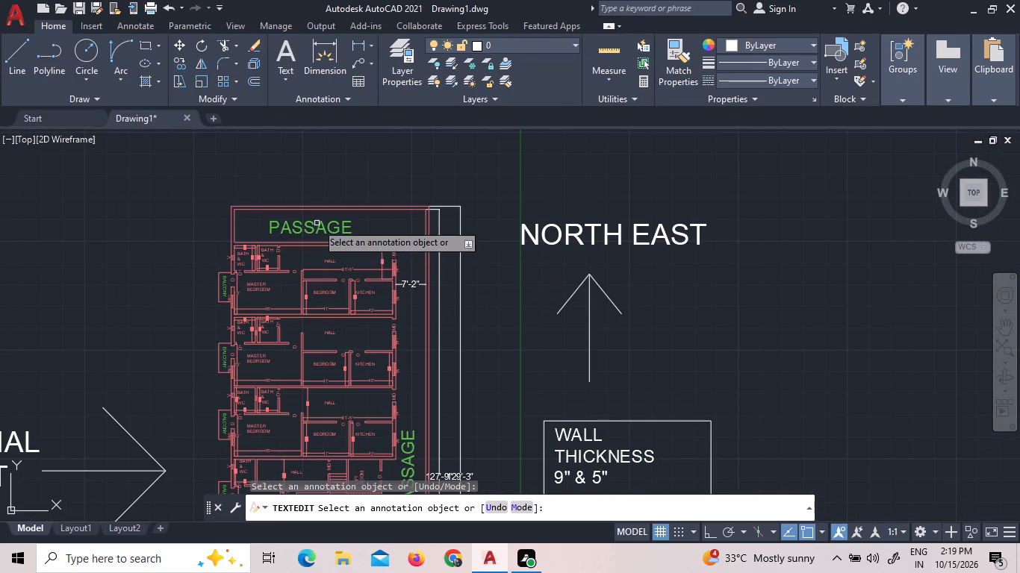
scroll(308, 215, up, 2)
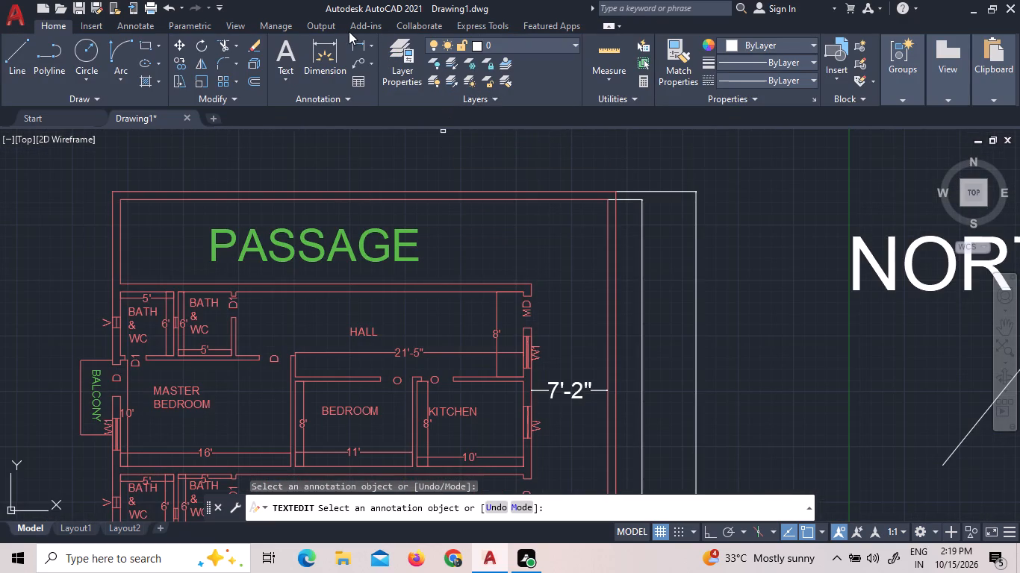
click(356, 41)
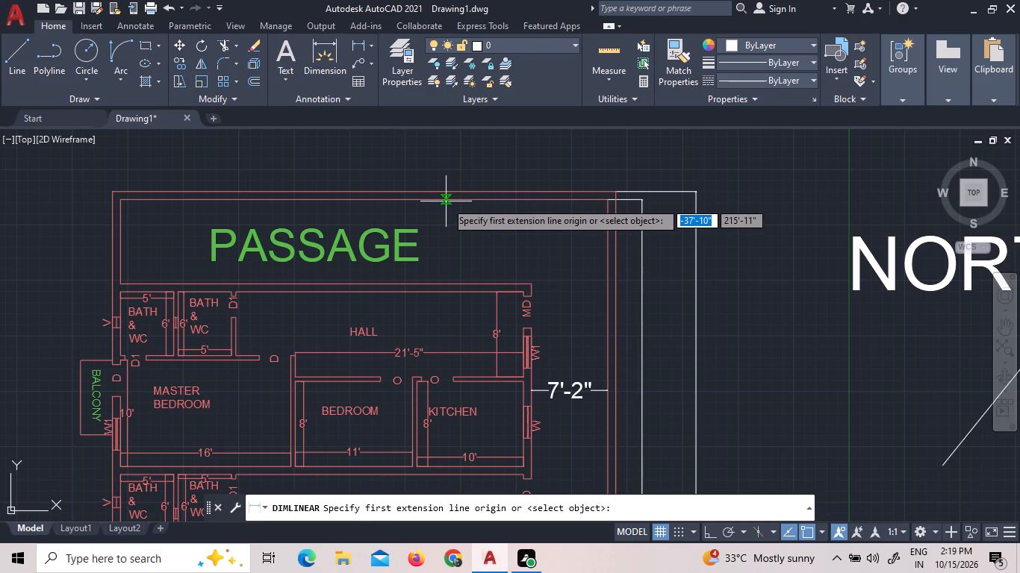
scroll(446, 200, up, 3)
click(446, 200)
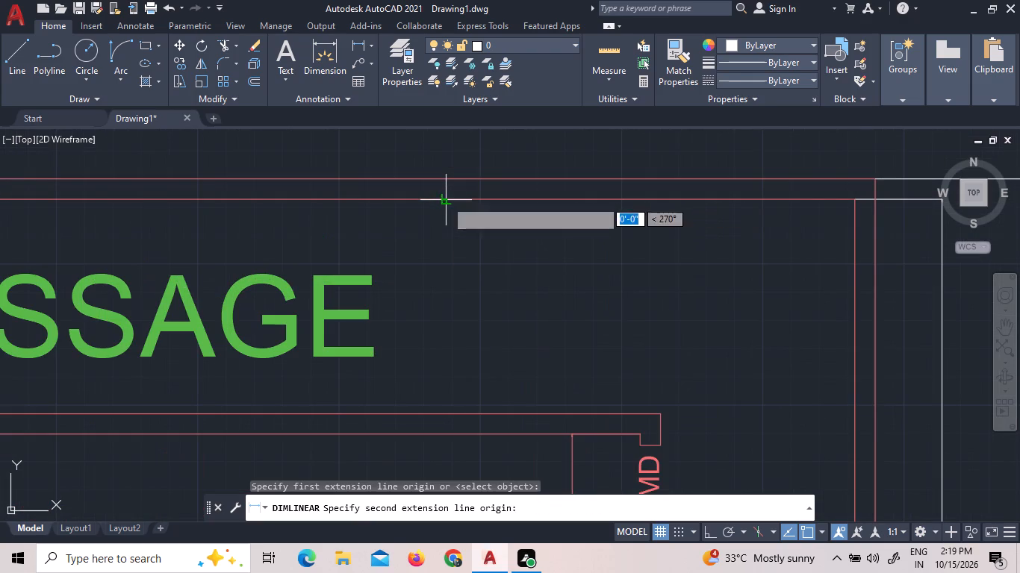
click(449, 415)
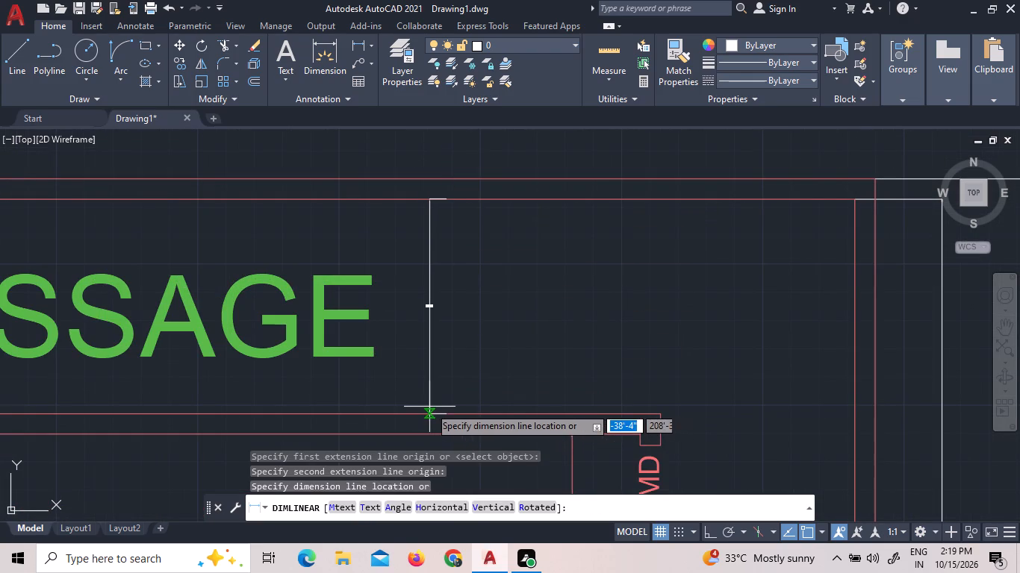
click(429, 407)
Set the text height of the top passage's width dimension to 1'-6" and finish editing the text.
scroll(421, 262, up, 4)
scroll(434, 430, up, 1)
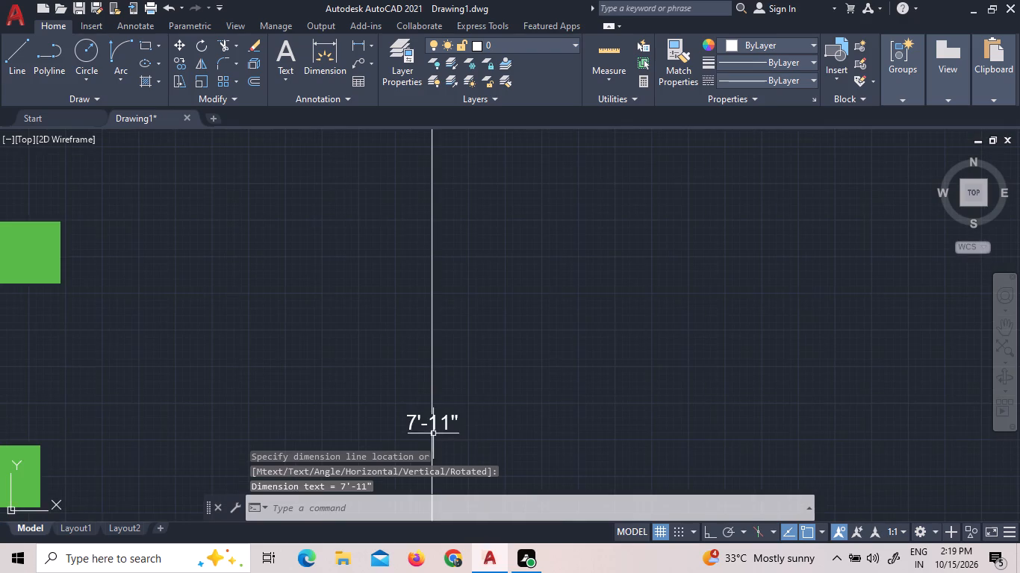
scroll(433, 370, down, 3)
scroll(426, 378, up, 3)
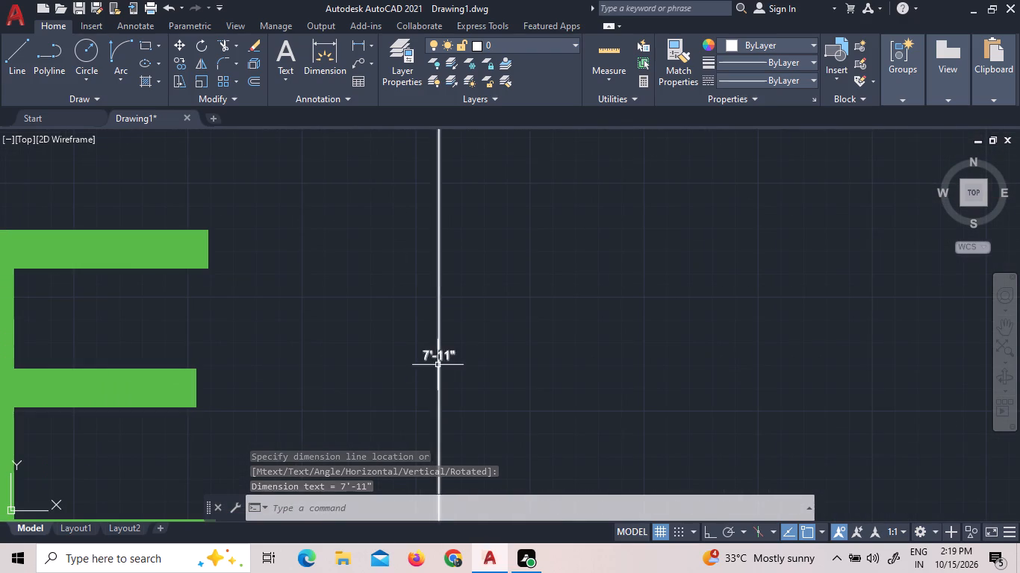
triple_click(434, 356)
click(434, 356)
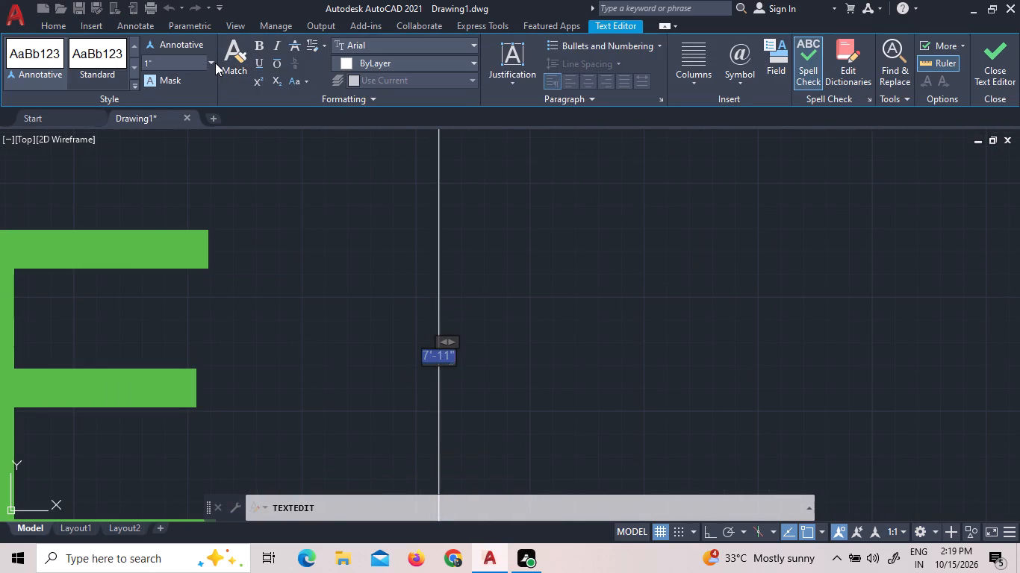
click(215, 63)
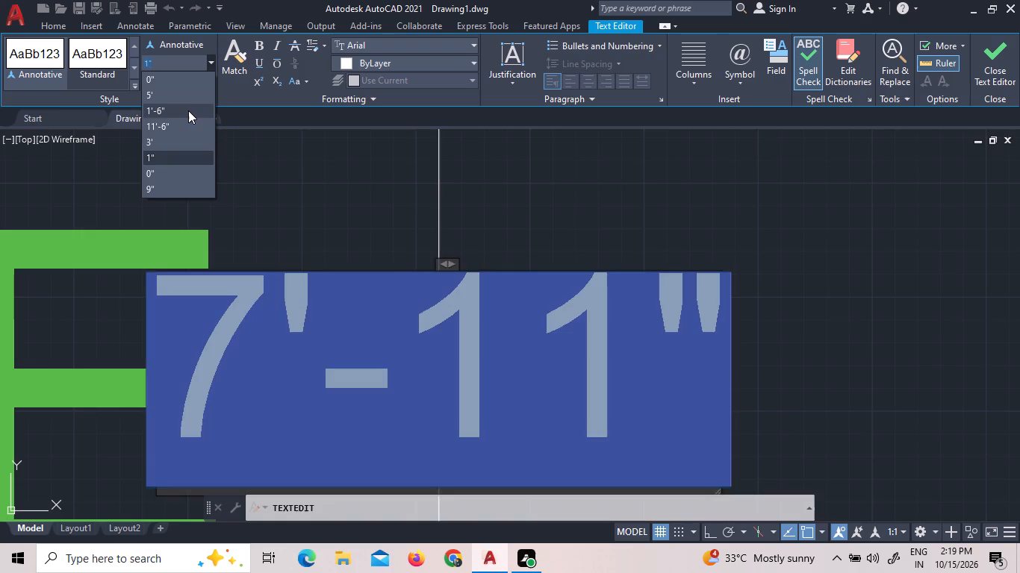
click(188, 110)
click(311, 213)
scroll(463, 274, down, 2)
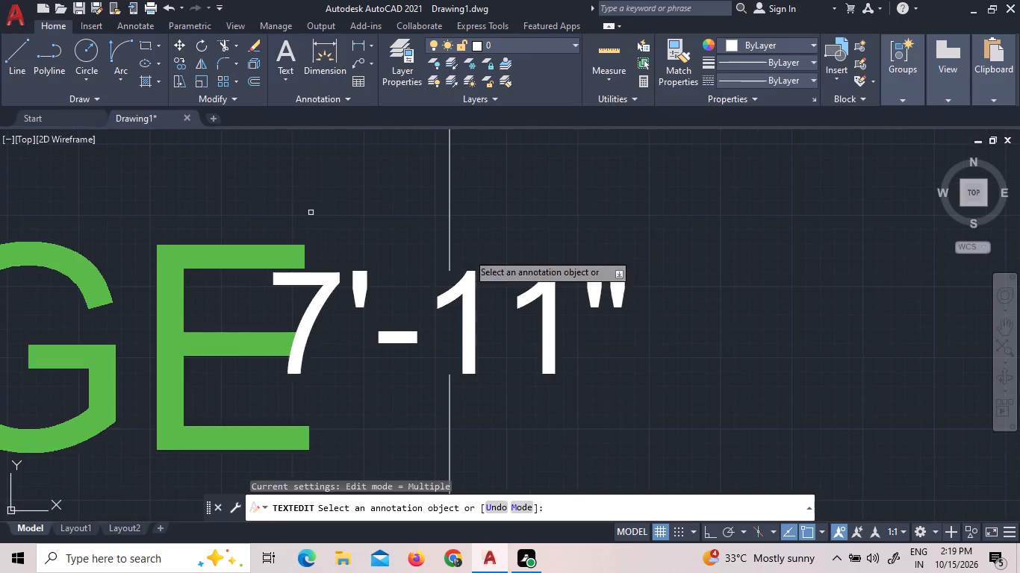
scroll(490, 250, down, 3)
right_click(653, 278)
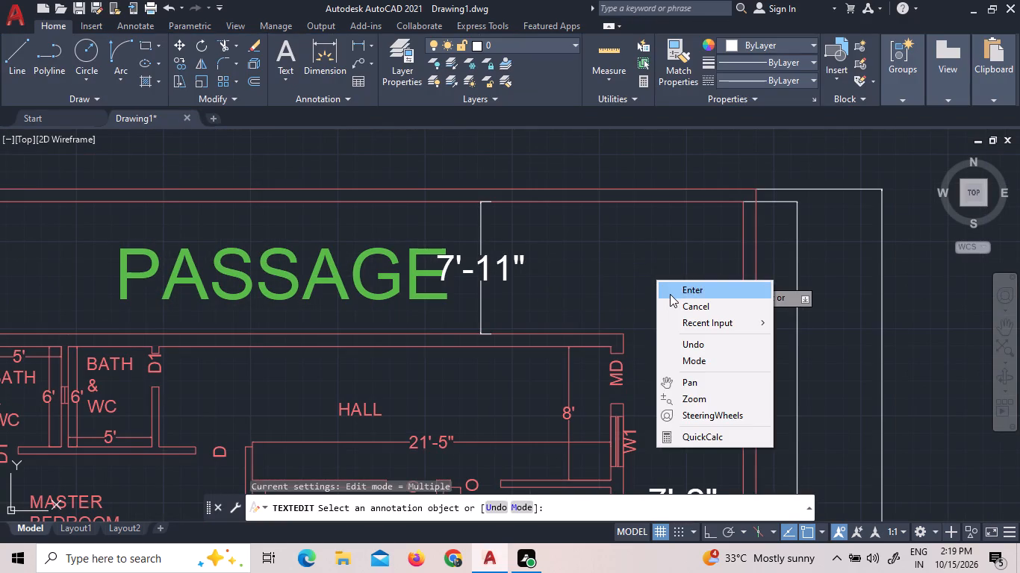
click(670, 294)
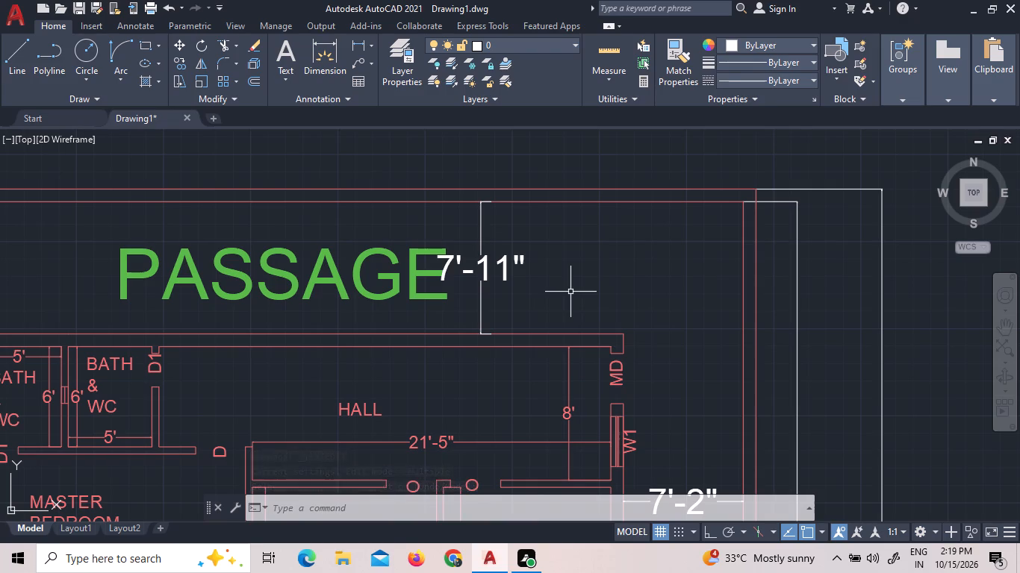
Save the drawing as 15 OCT AFTERNOON in the AUTOCAD folder on New Volume (H:).
scroll(446, 120, down, 3)
scroll(541, 269, down, 2)
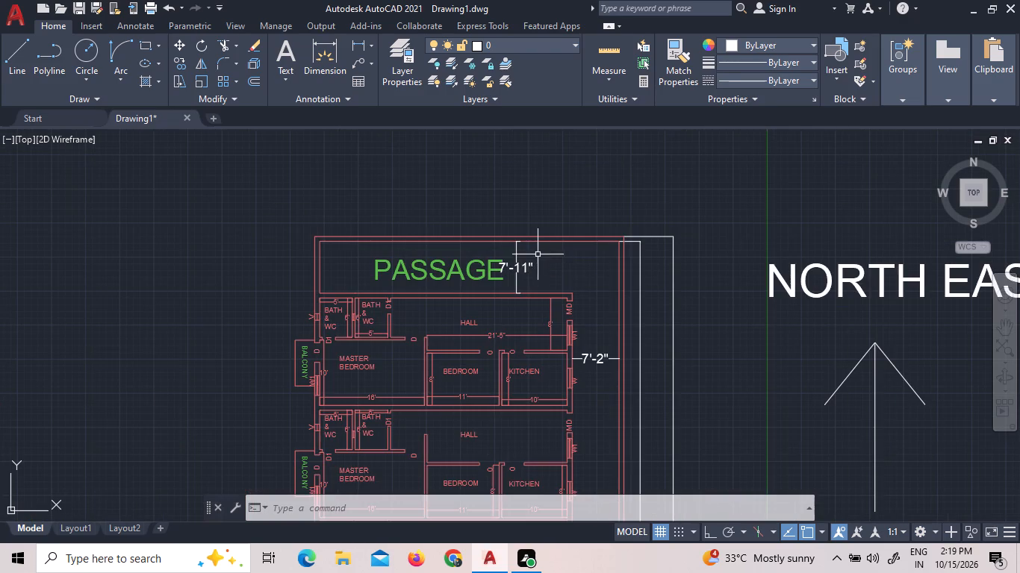
middle_drag(570, 263, 526, 183)
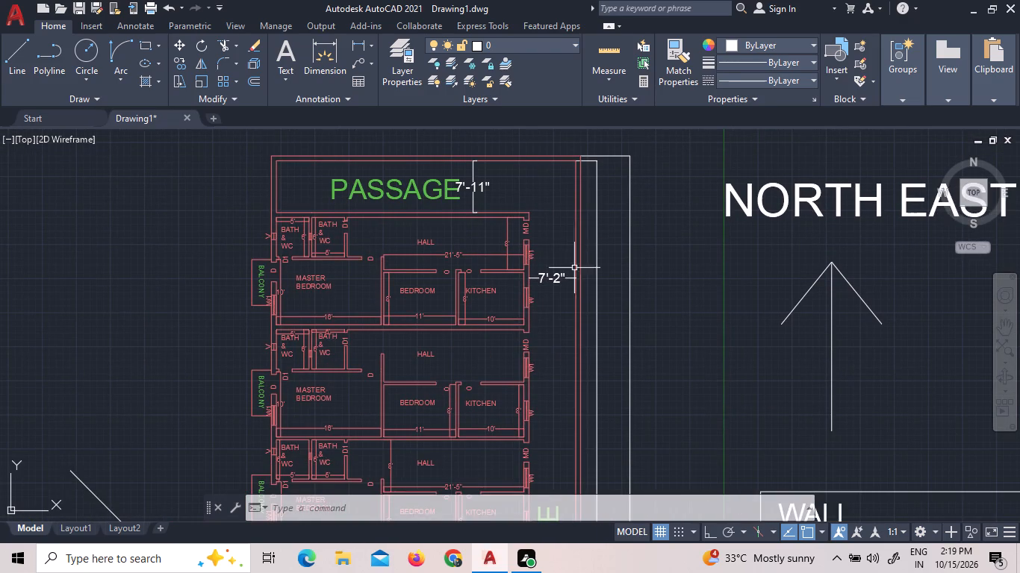
scroll(573, 275, down, 2)
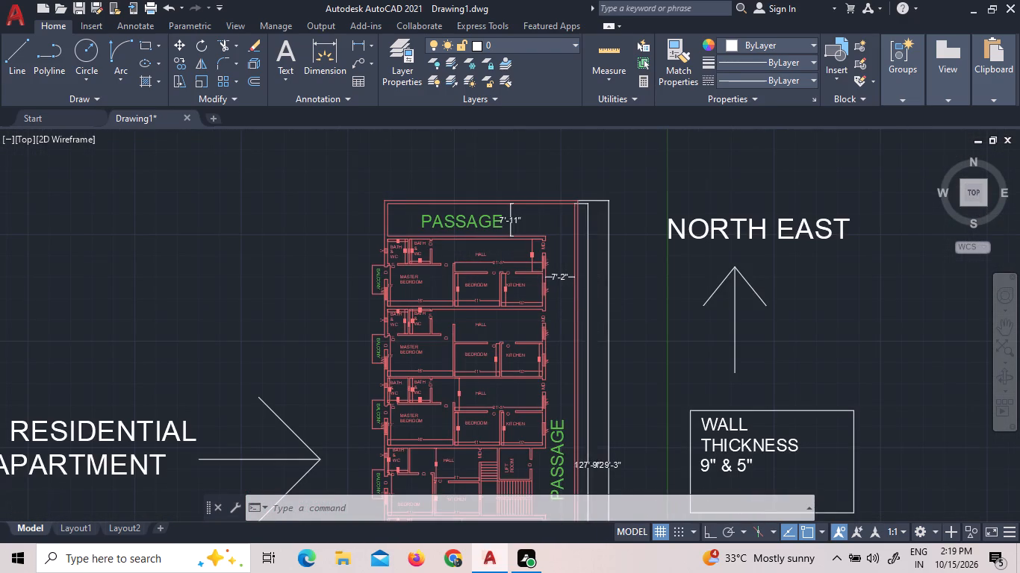
scroll(596, 304, down, 1)
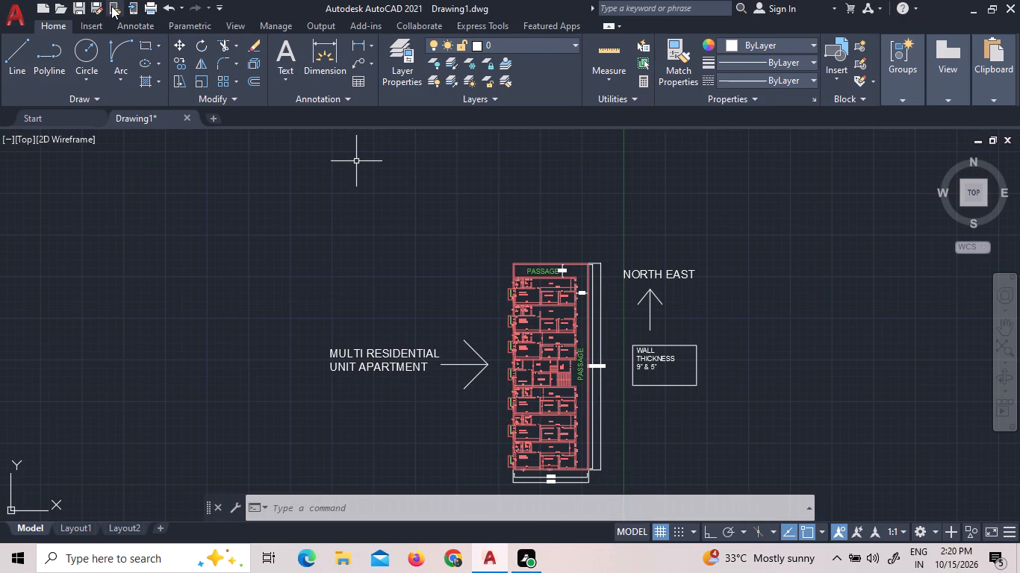
click(77, 10)
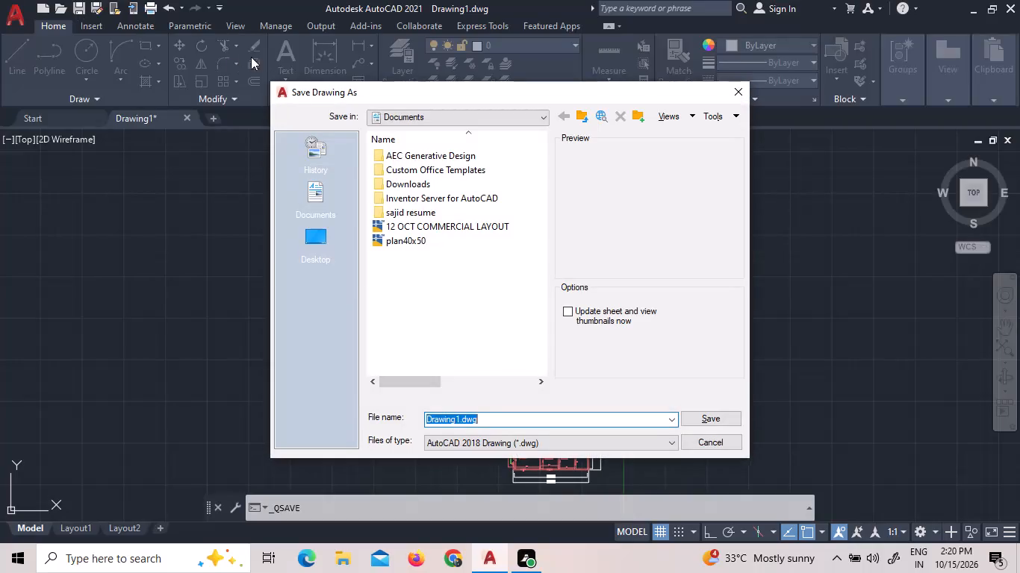
click(389, 116)
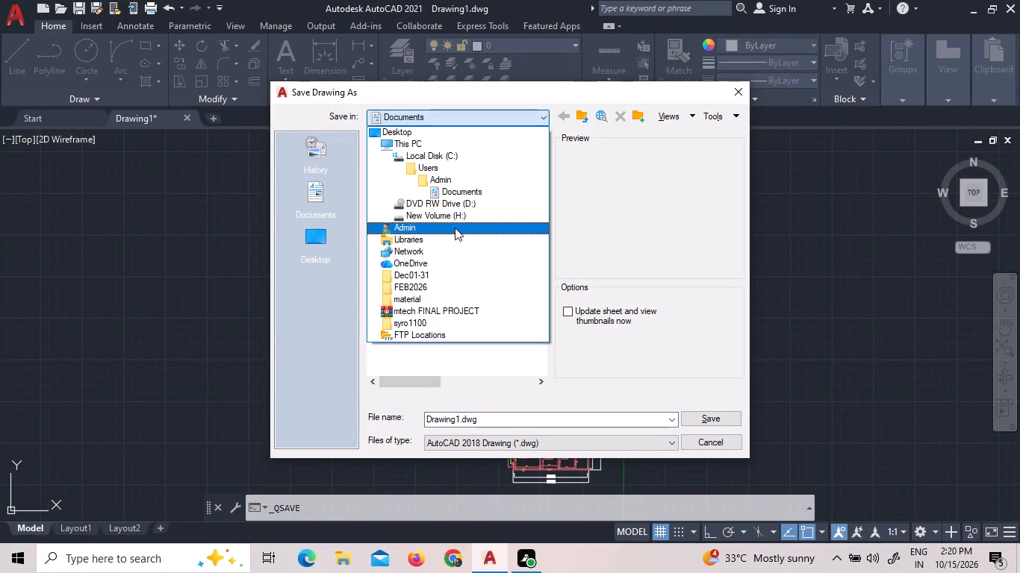
click(450, 219)
double_click(438, 184)
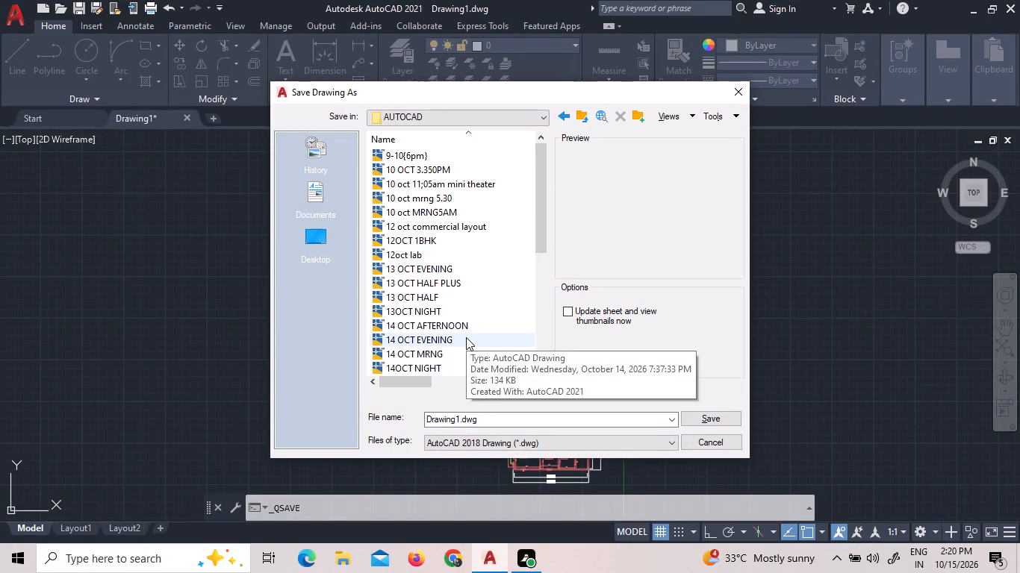
text(15)
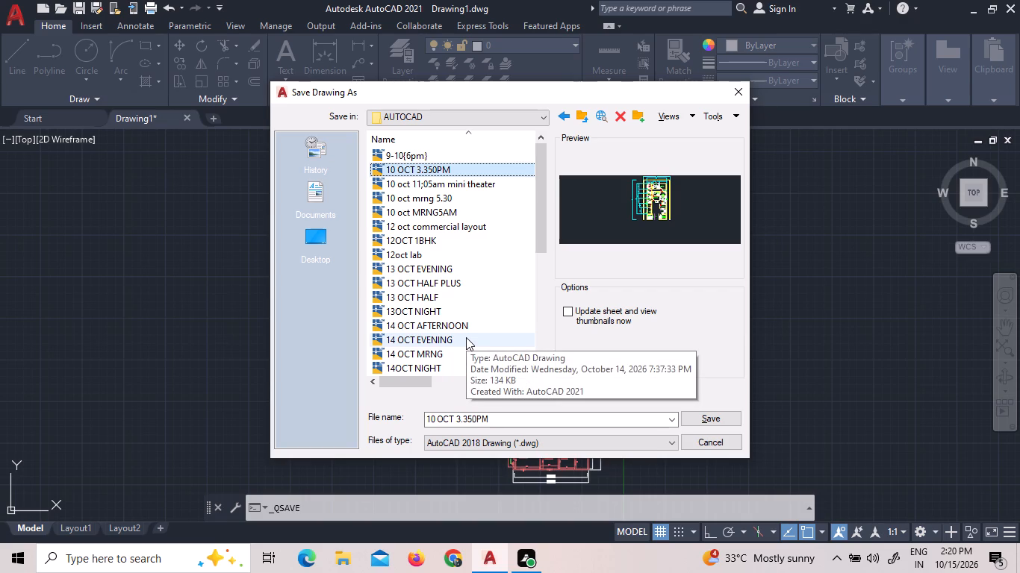
text(OCT)
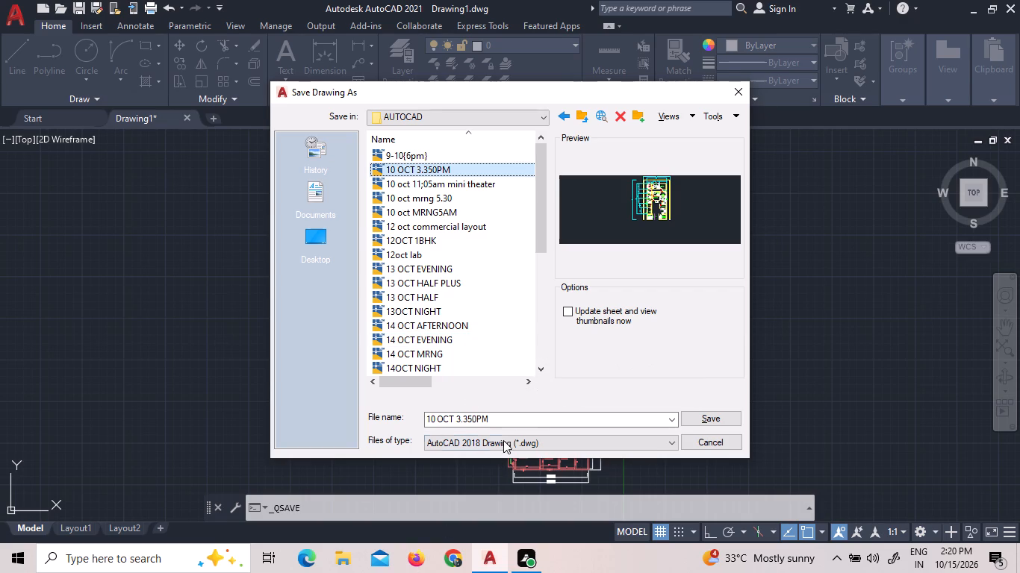
click(505, 401)
double_click(504, 423)
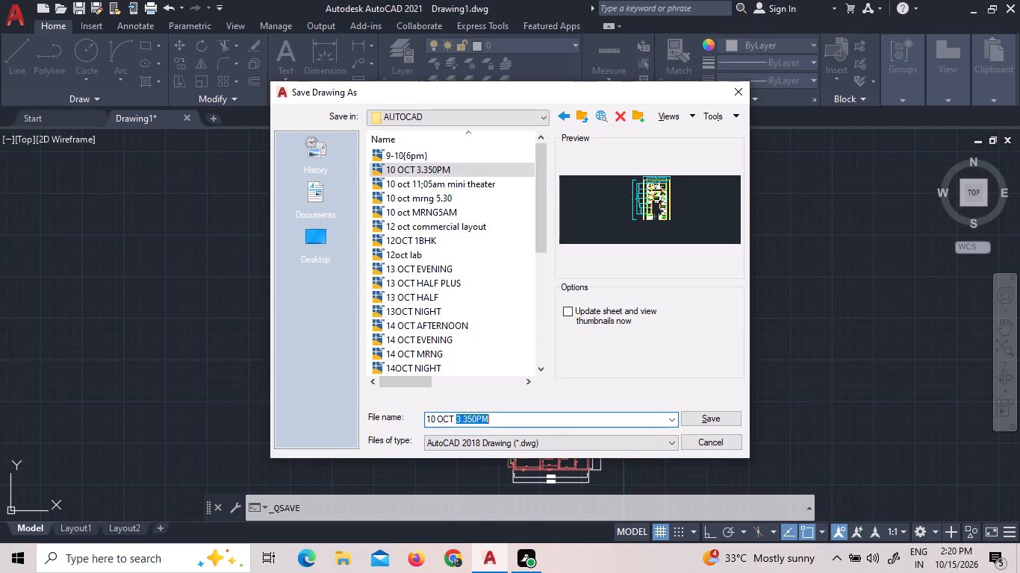
triple_click(504, 423)
drag(504, 423, 485, 420)
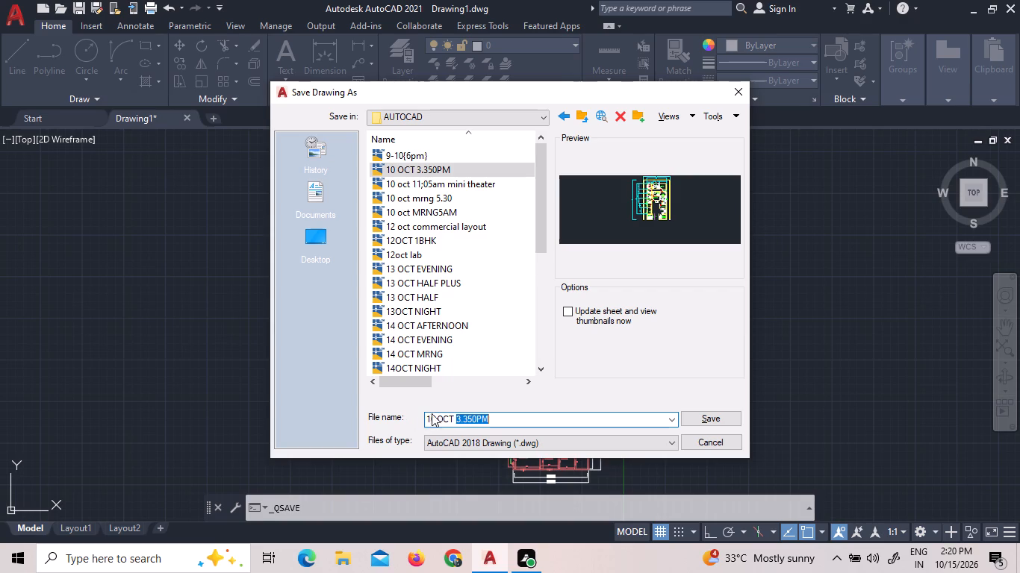
click(442, 414)
drag(426, 418, 562, 429)
text(15)
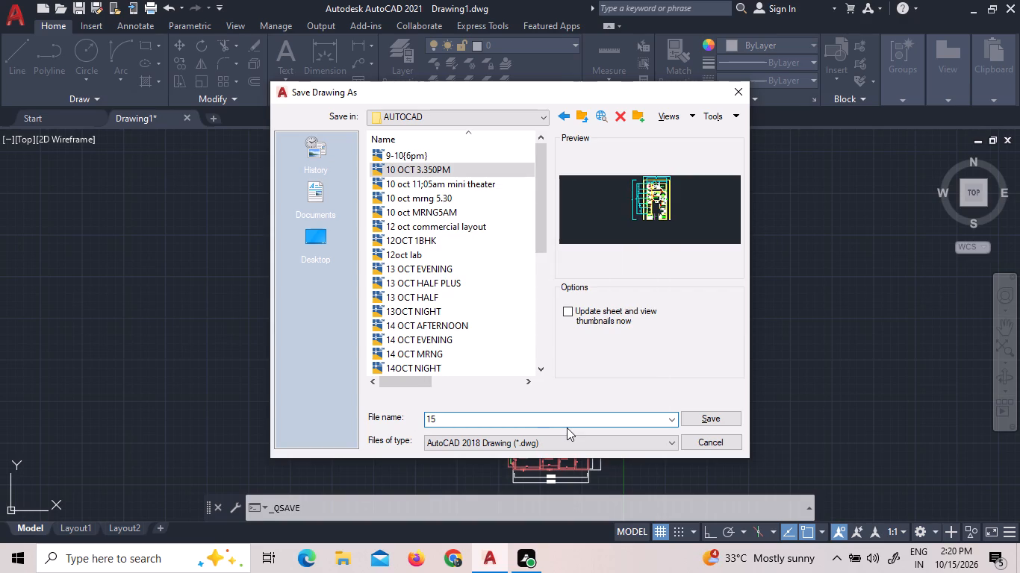
key(space)
text(O)
text(CT AFTER)
text(NOON)
key(Return)
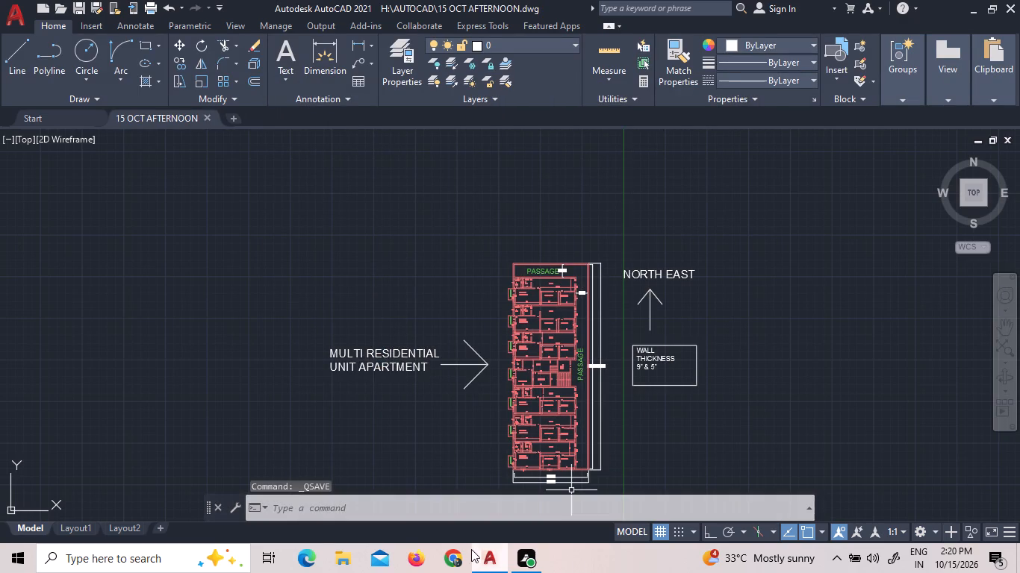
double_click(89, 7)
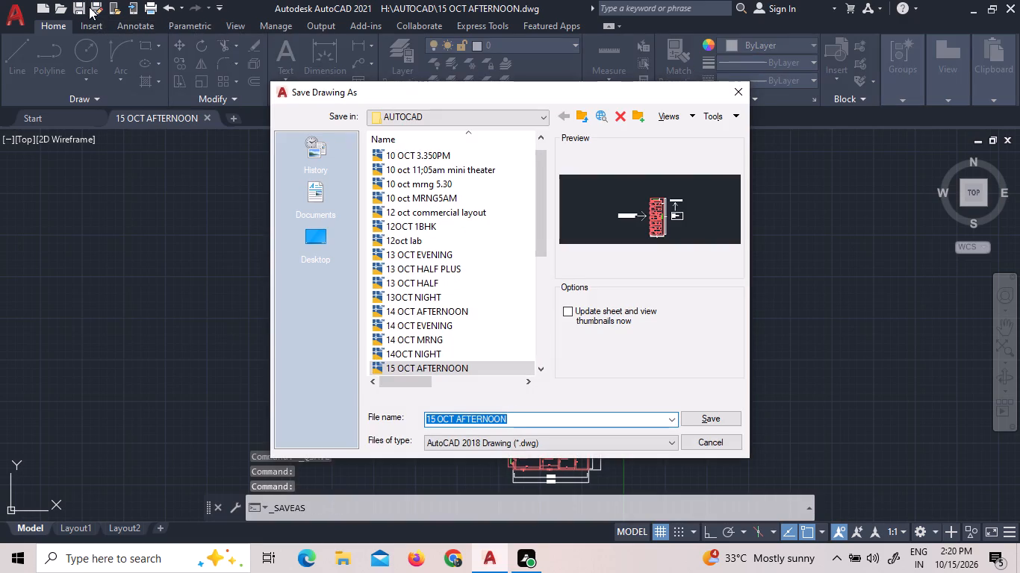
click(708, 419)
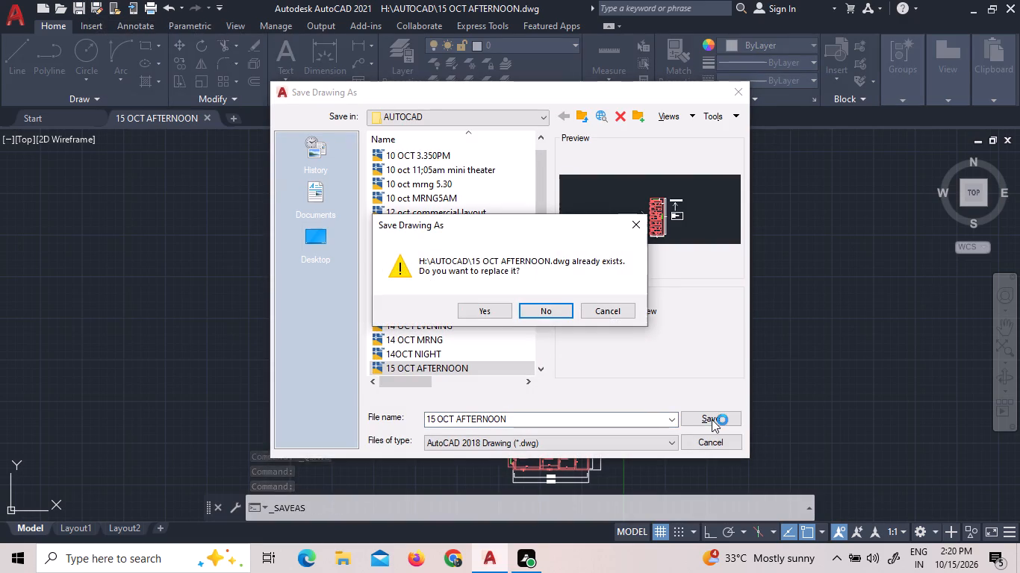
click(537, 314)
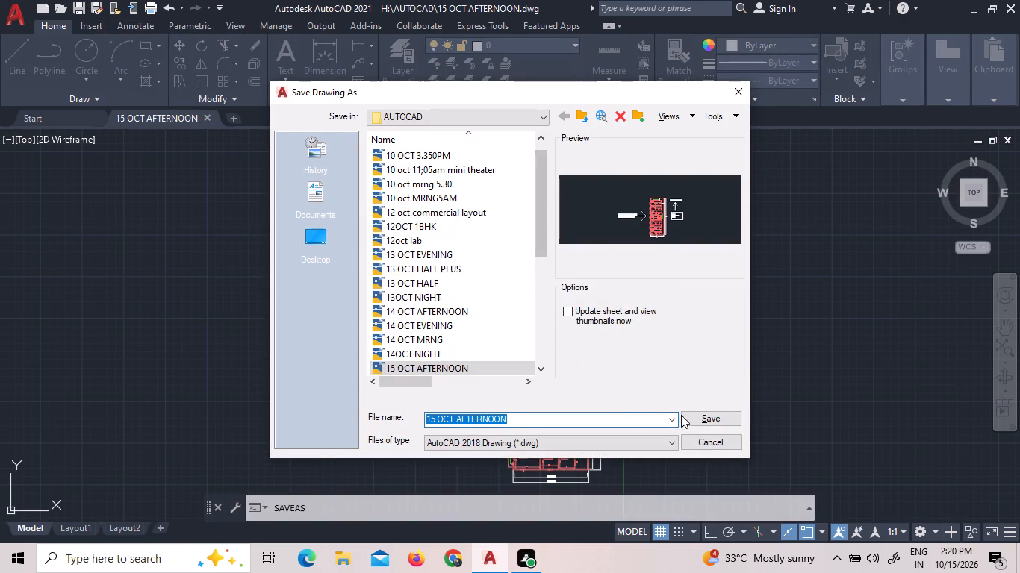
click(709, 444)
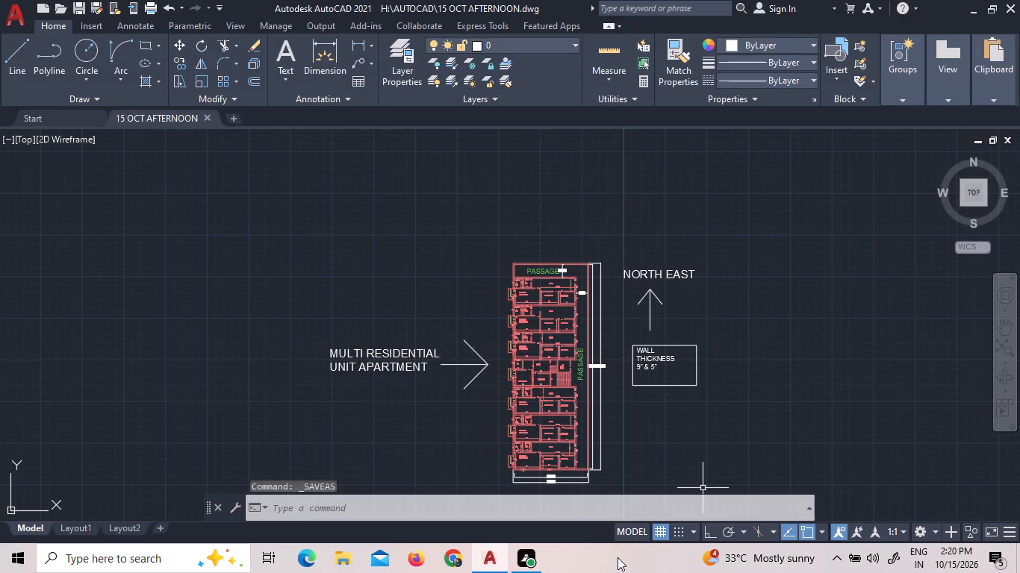